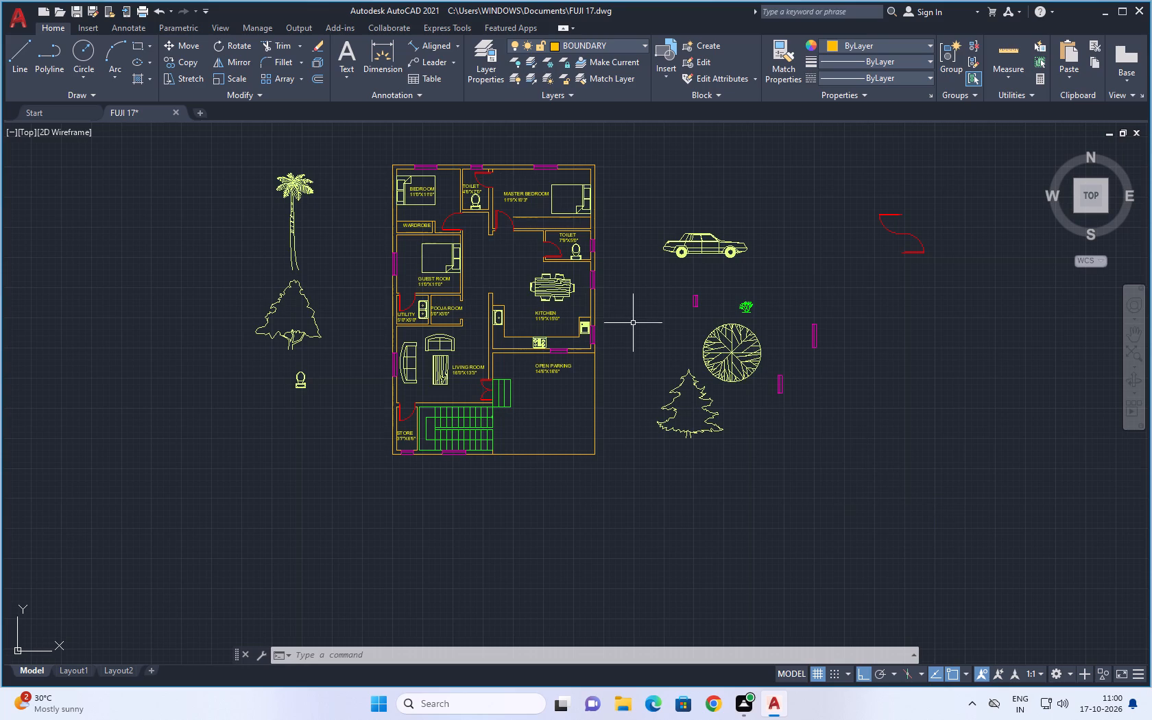
Move the round plan-view tree symbol straight down, to just below the pine tree beside the floor plan.
scroll(805, 414, down, 1)
scroll(765, 387, up, 3)
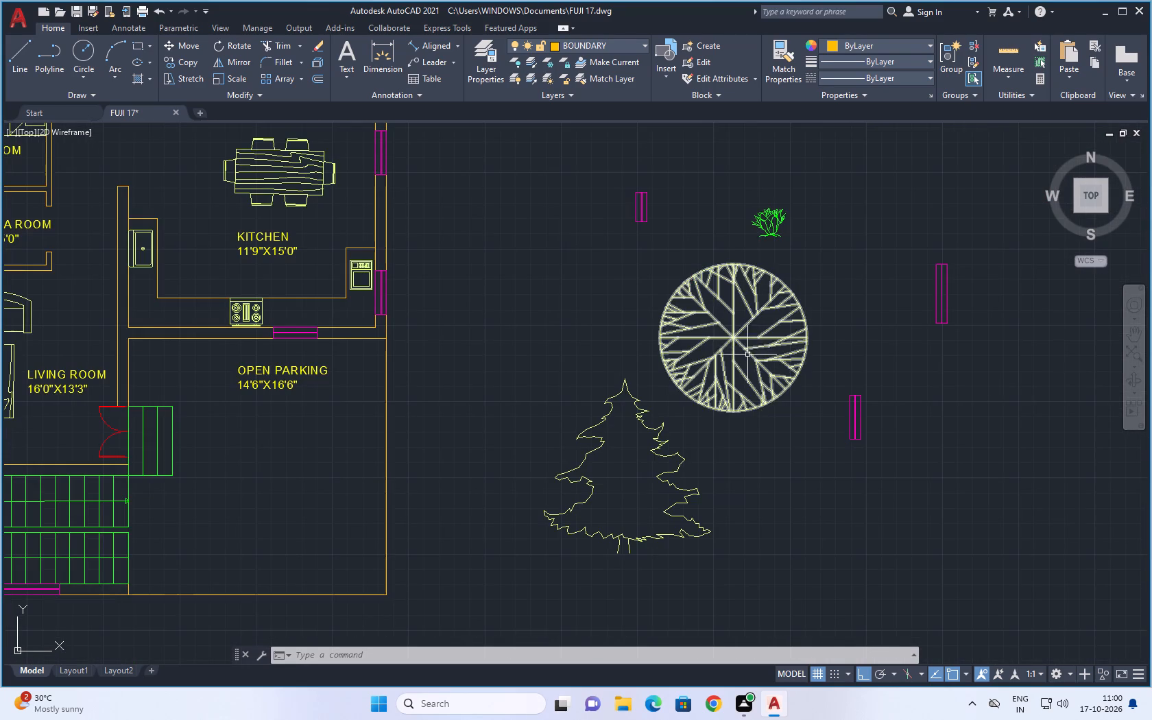
click(735, 339)
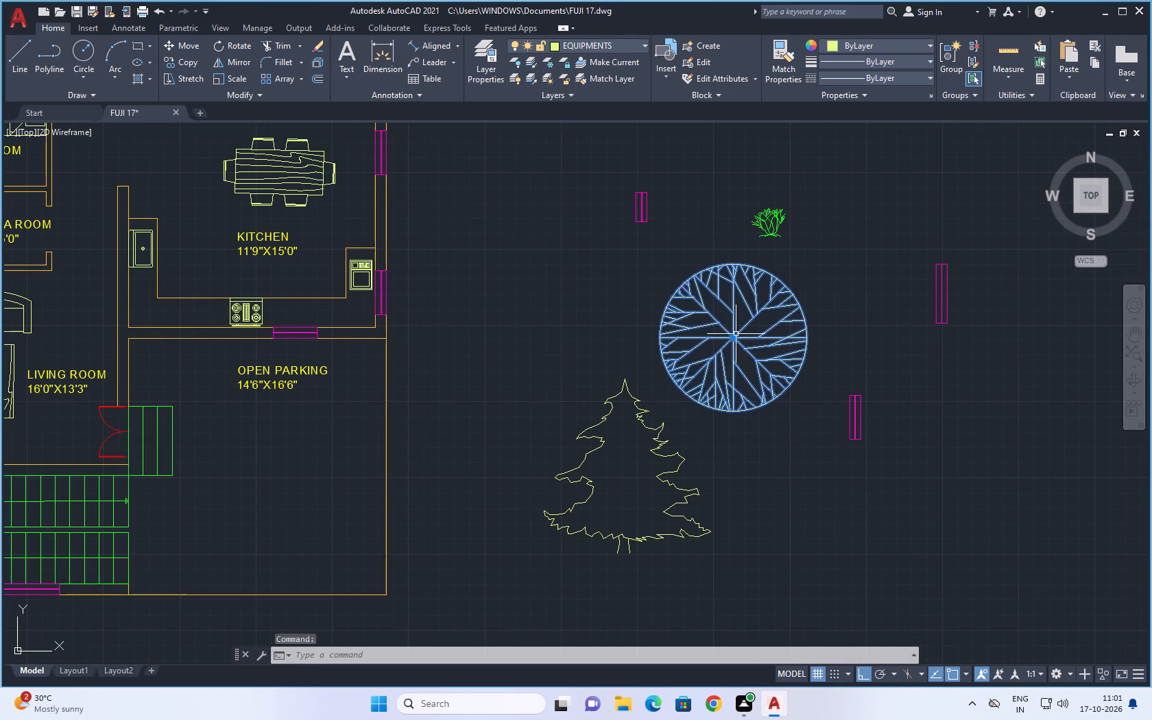
click(736, 338)
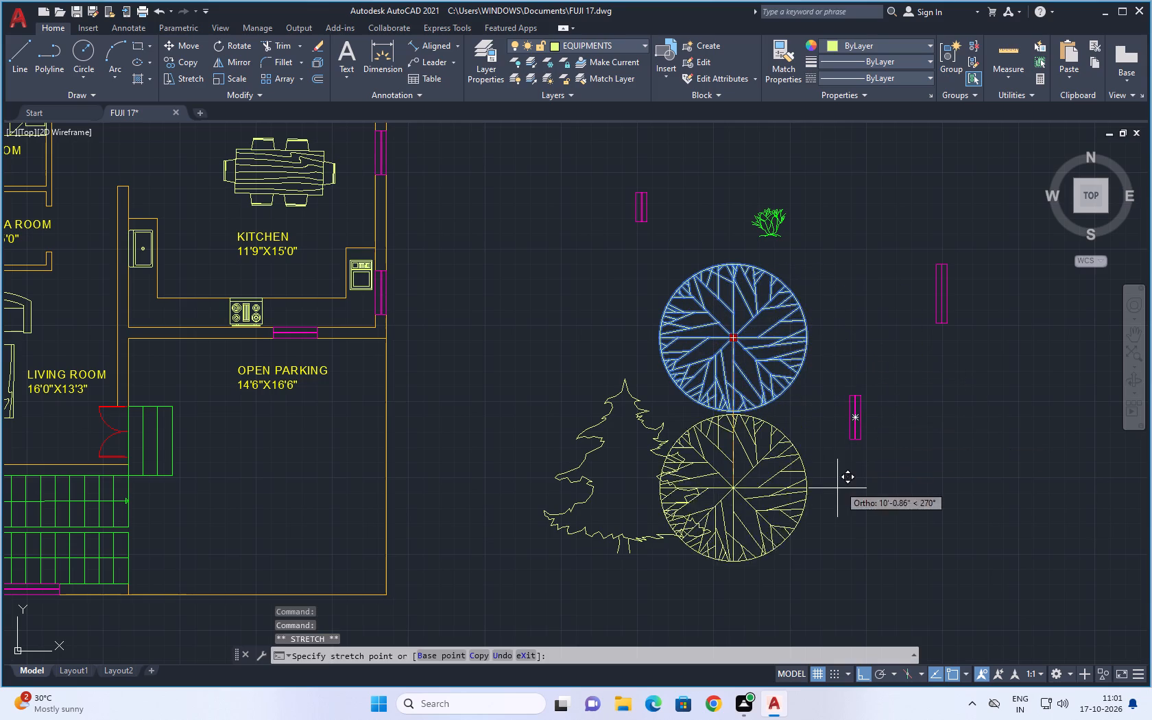
scroll(799, 570, down, 1)
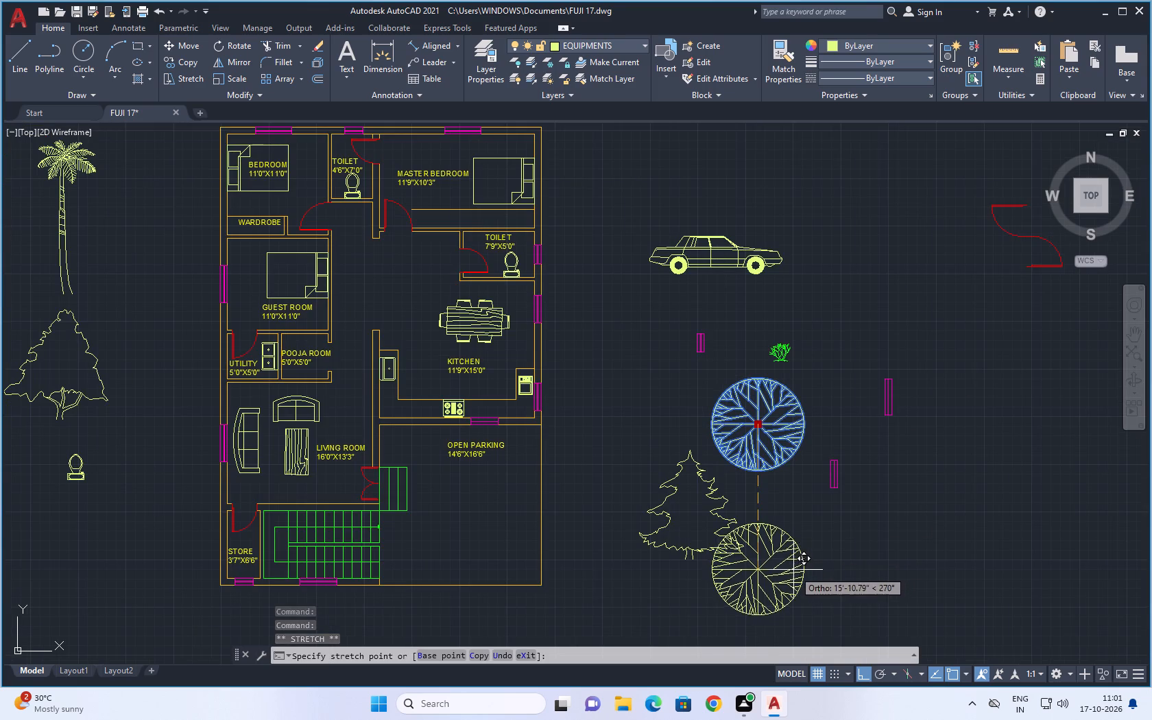
middle_drag(793, 570, 769, 463)
click(787, 502)
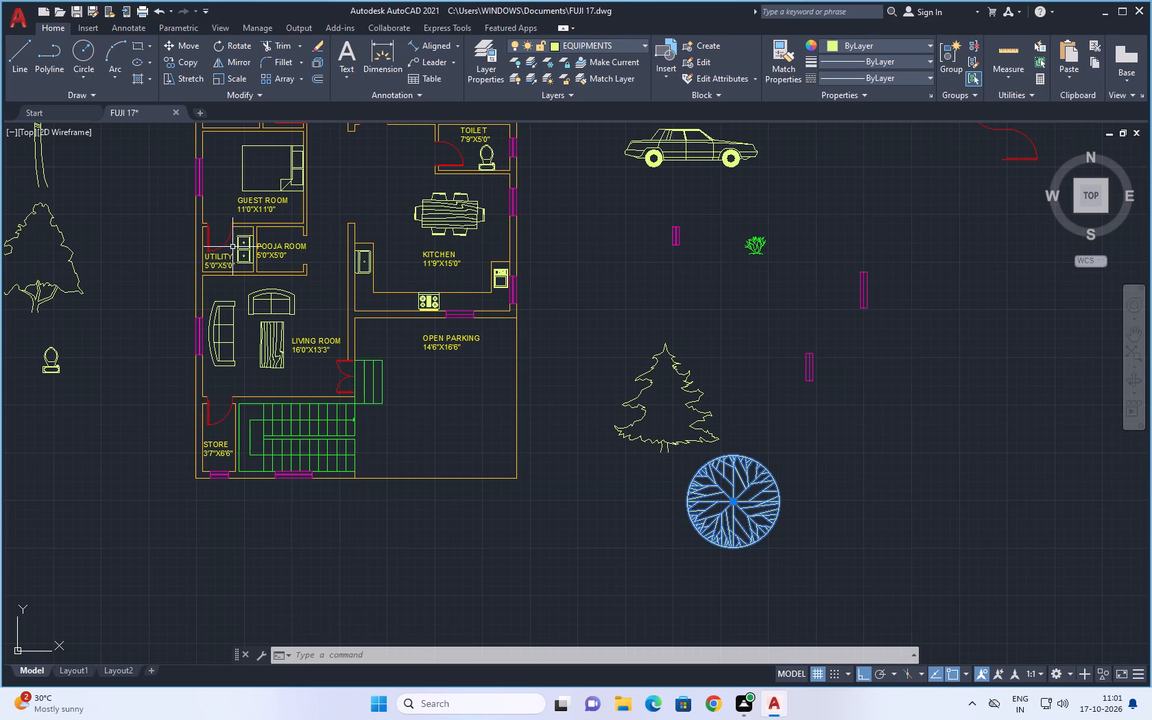
scroll(309, 248, down, 2)
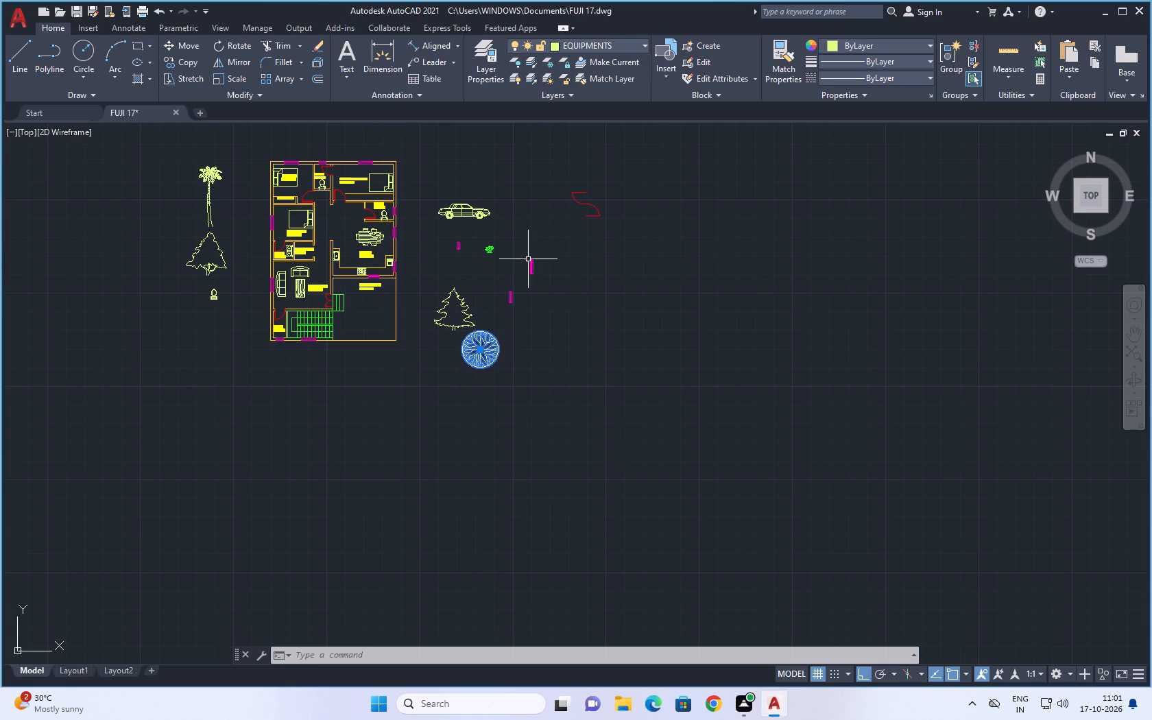
key(Escape)
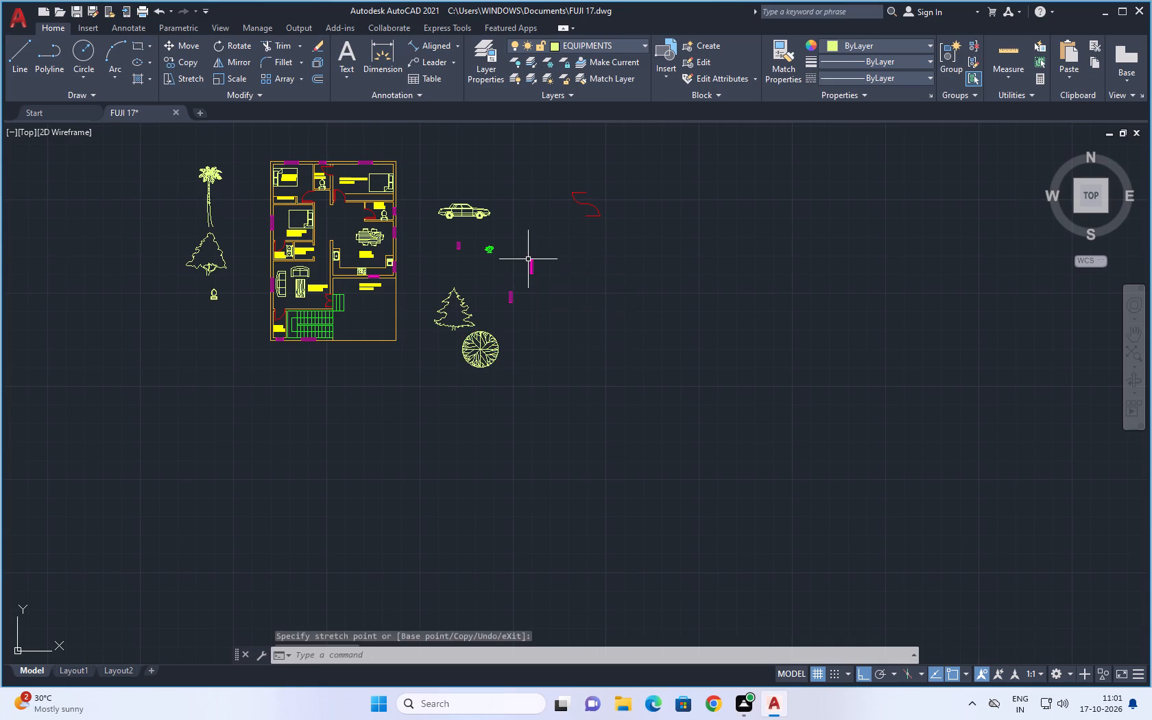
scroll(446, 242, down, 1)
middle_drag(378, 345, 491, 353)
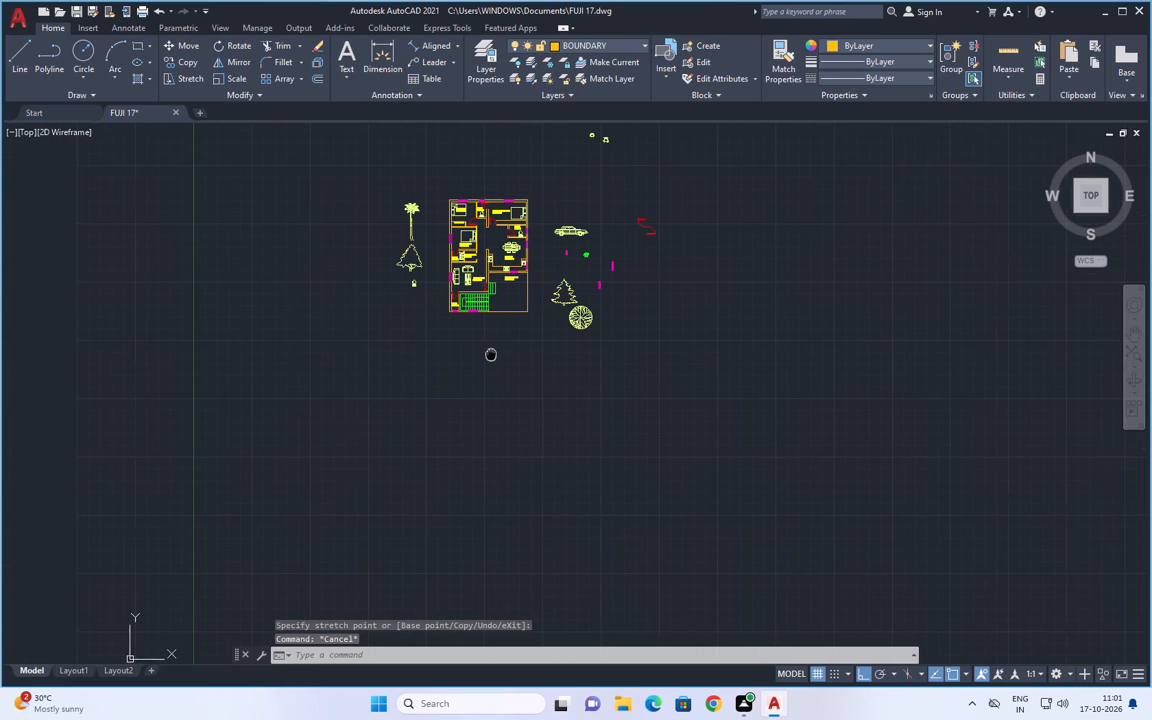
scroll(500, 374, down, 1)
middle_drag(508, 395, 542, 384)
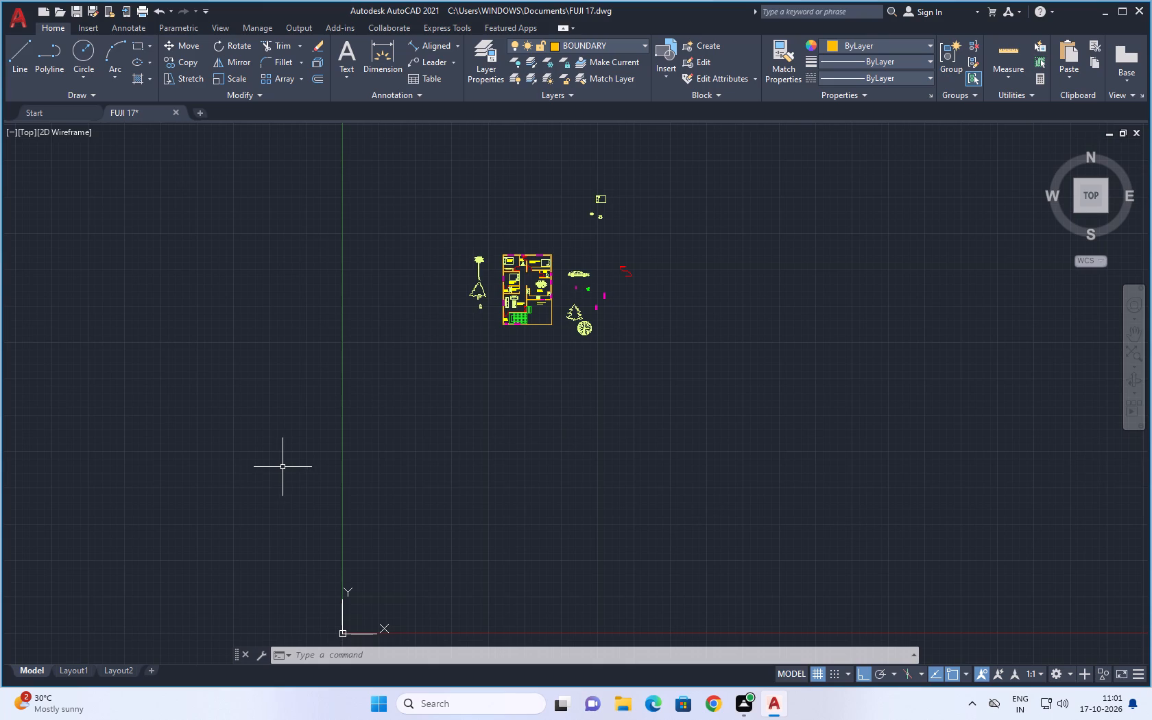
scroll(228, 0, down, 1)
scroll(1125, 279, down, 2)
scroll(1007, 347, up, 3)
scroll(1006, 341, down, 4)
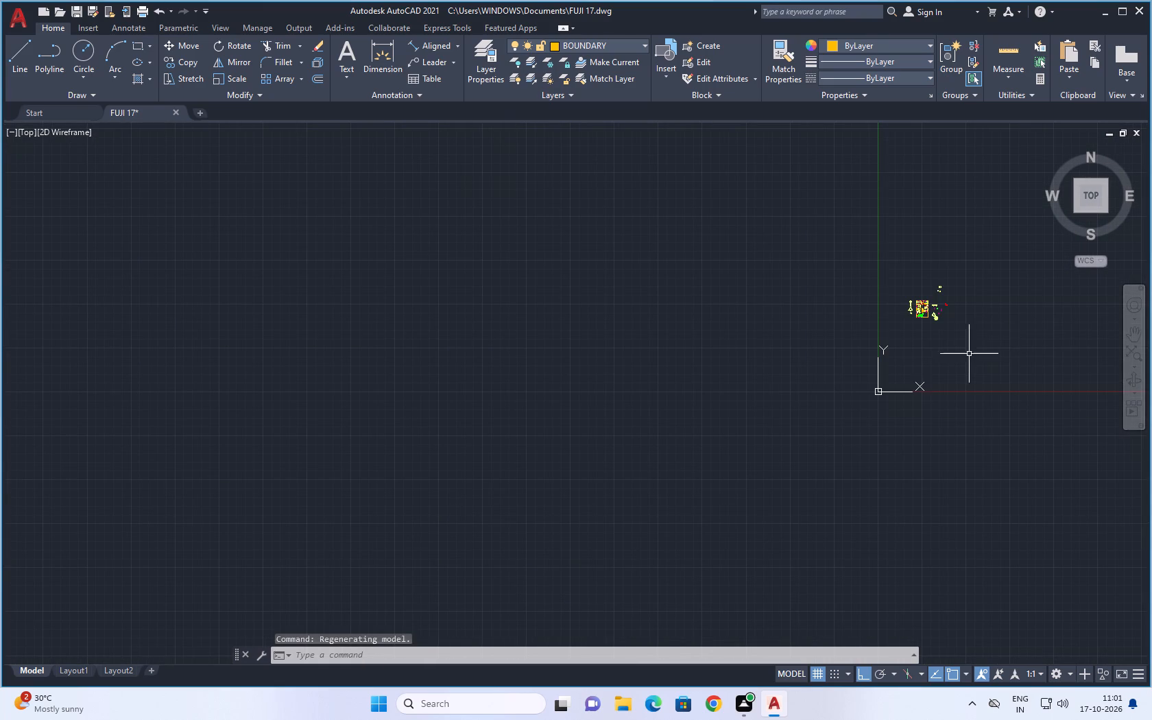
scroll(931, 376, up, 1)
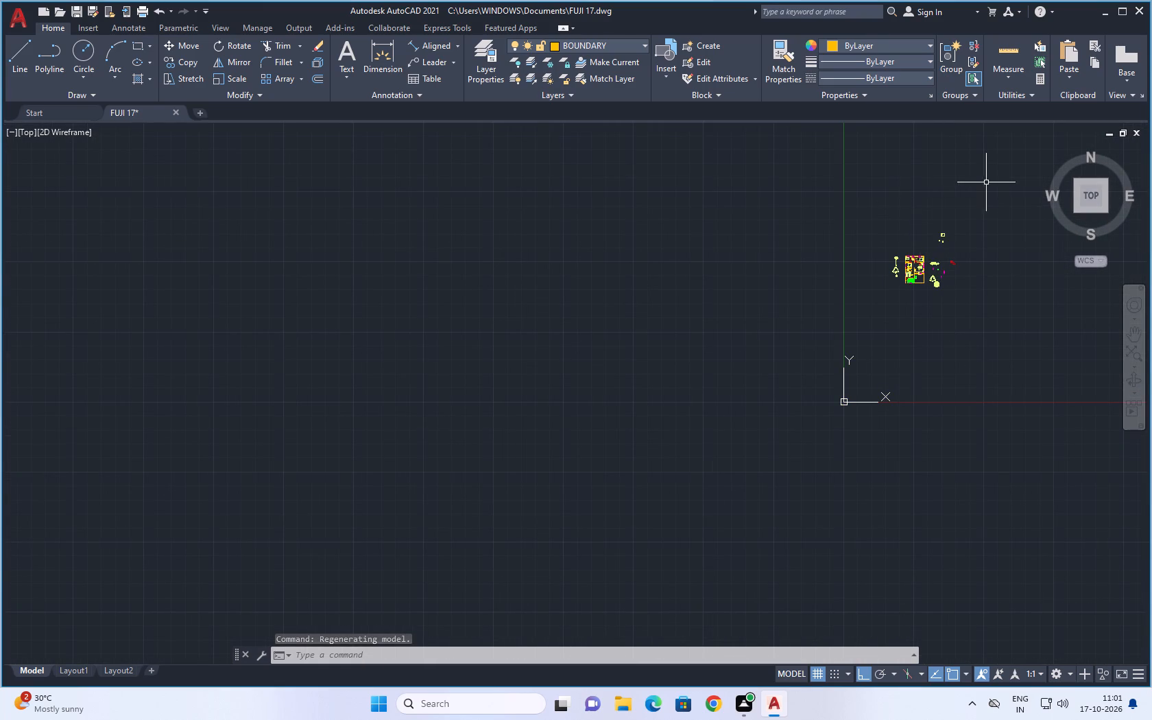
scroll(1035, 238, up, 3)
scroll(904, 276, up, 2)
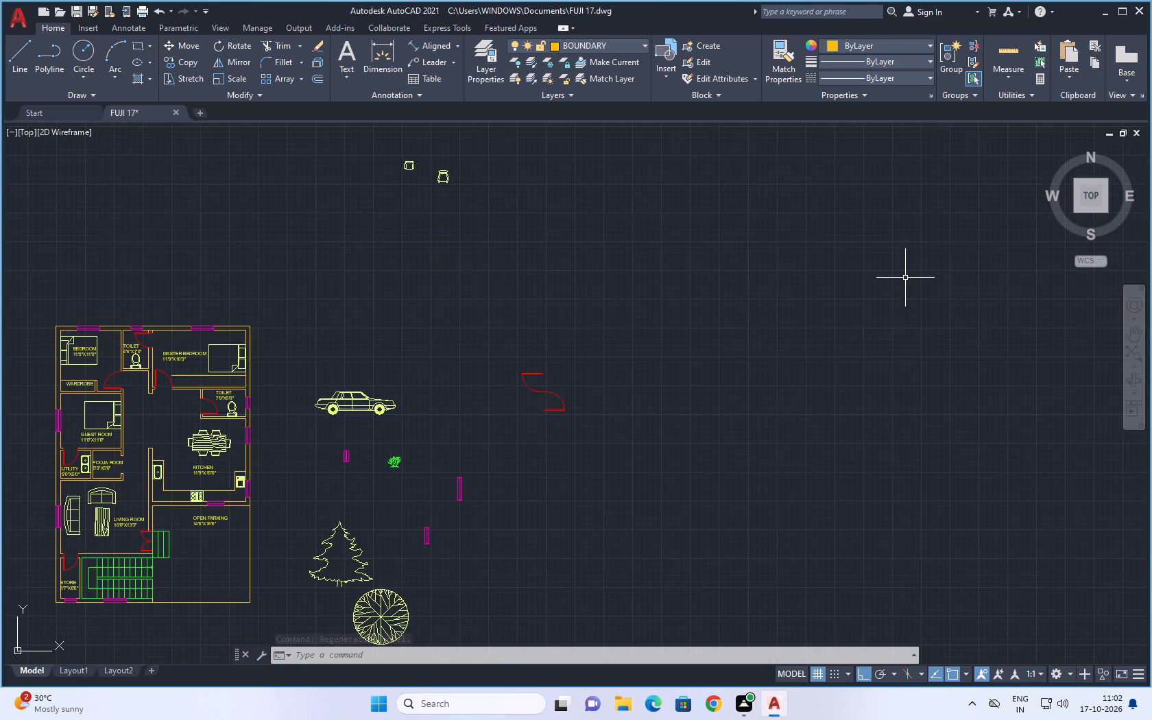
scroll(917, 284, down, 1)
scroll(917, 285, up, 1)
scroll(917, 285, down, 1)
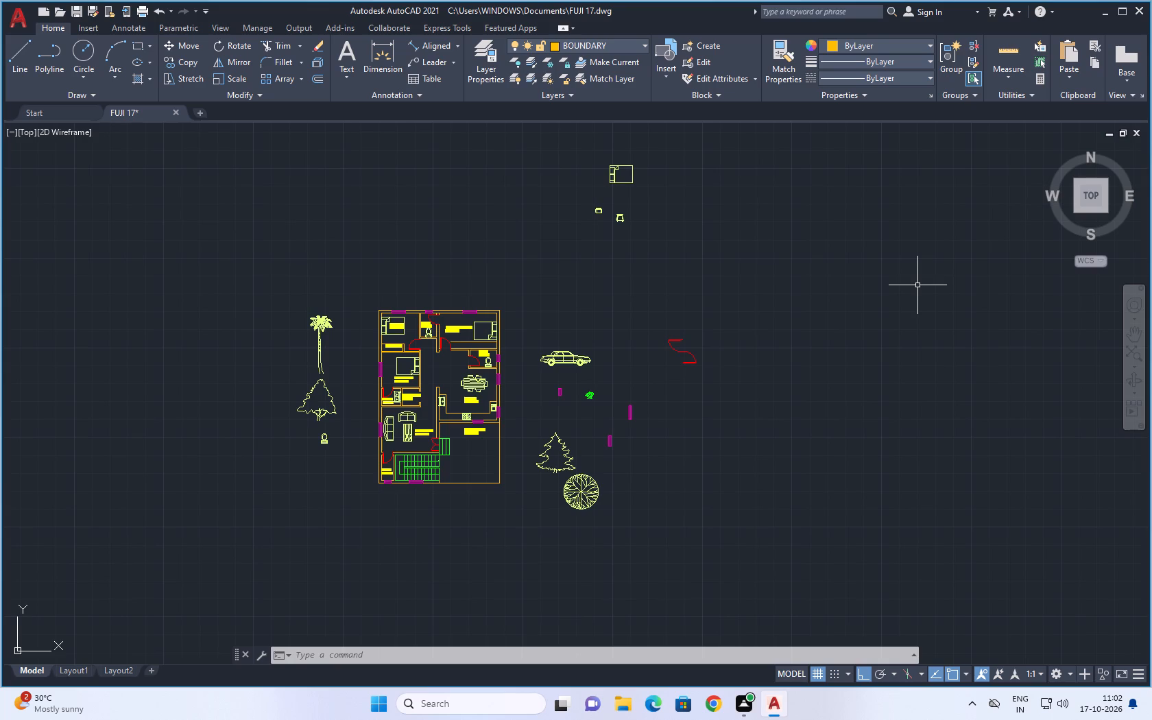
Draw a circle of about 6' radius in the empty area below the red double-door symbol.
scroll(887, 636, up, 1)
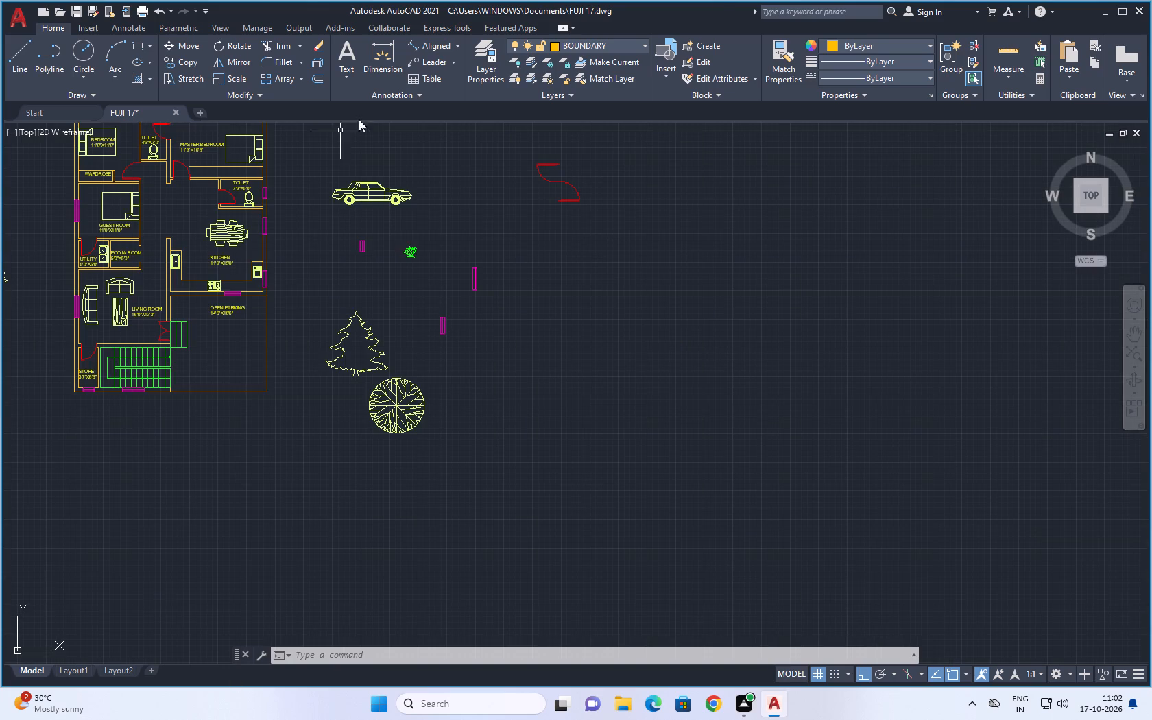
click(80, 50)
click(574, 280)
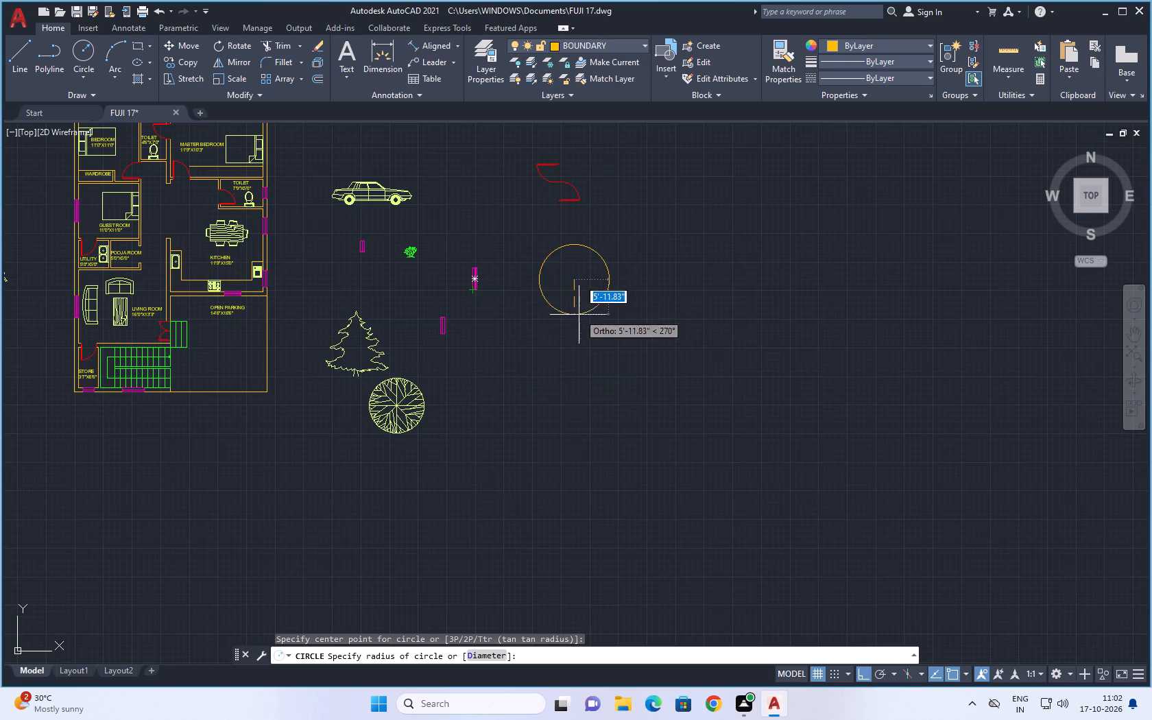
click(579, 315)
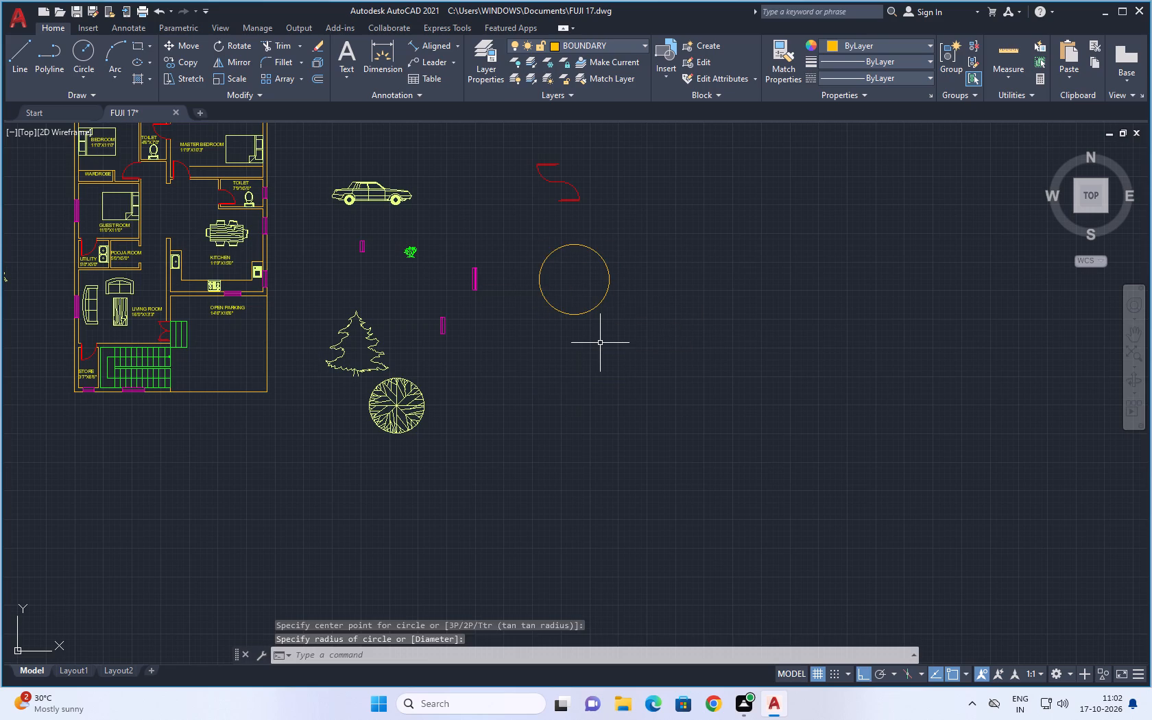
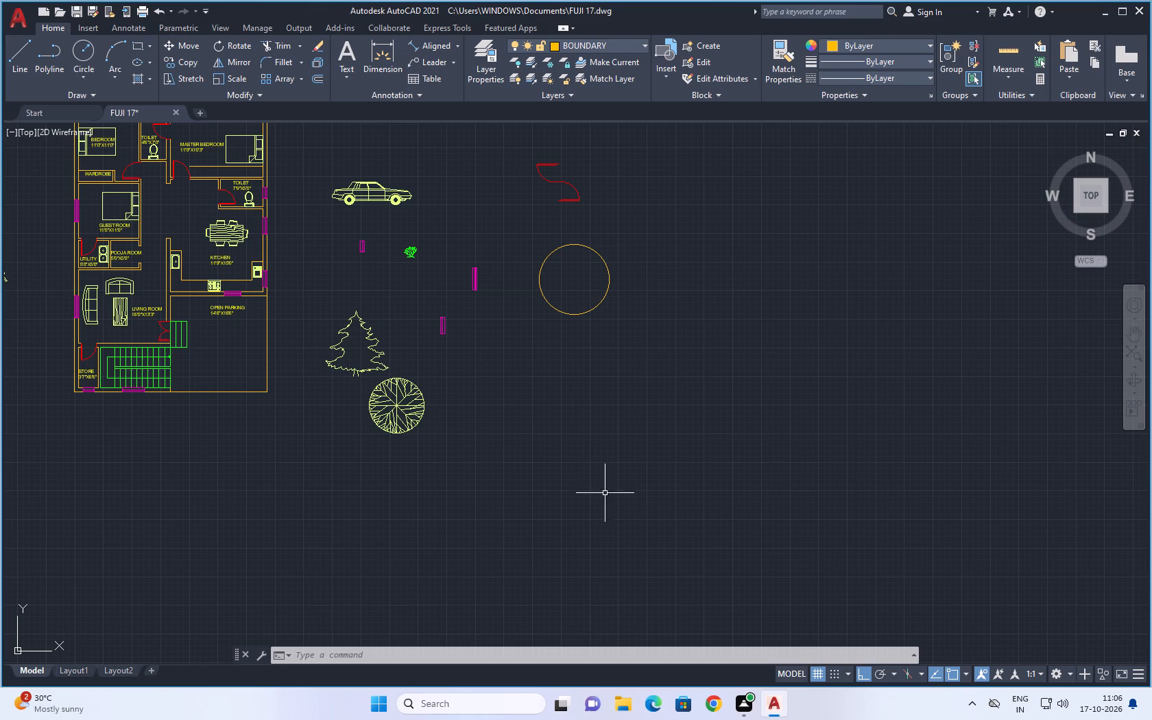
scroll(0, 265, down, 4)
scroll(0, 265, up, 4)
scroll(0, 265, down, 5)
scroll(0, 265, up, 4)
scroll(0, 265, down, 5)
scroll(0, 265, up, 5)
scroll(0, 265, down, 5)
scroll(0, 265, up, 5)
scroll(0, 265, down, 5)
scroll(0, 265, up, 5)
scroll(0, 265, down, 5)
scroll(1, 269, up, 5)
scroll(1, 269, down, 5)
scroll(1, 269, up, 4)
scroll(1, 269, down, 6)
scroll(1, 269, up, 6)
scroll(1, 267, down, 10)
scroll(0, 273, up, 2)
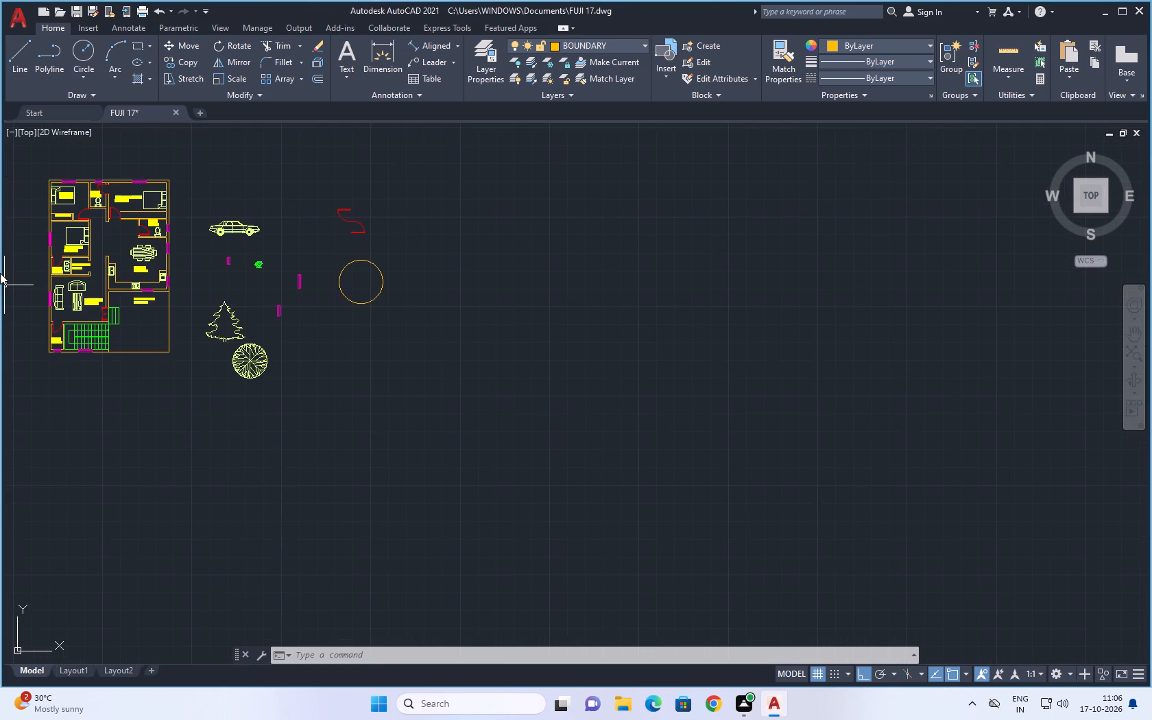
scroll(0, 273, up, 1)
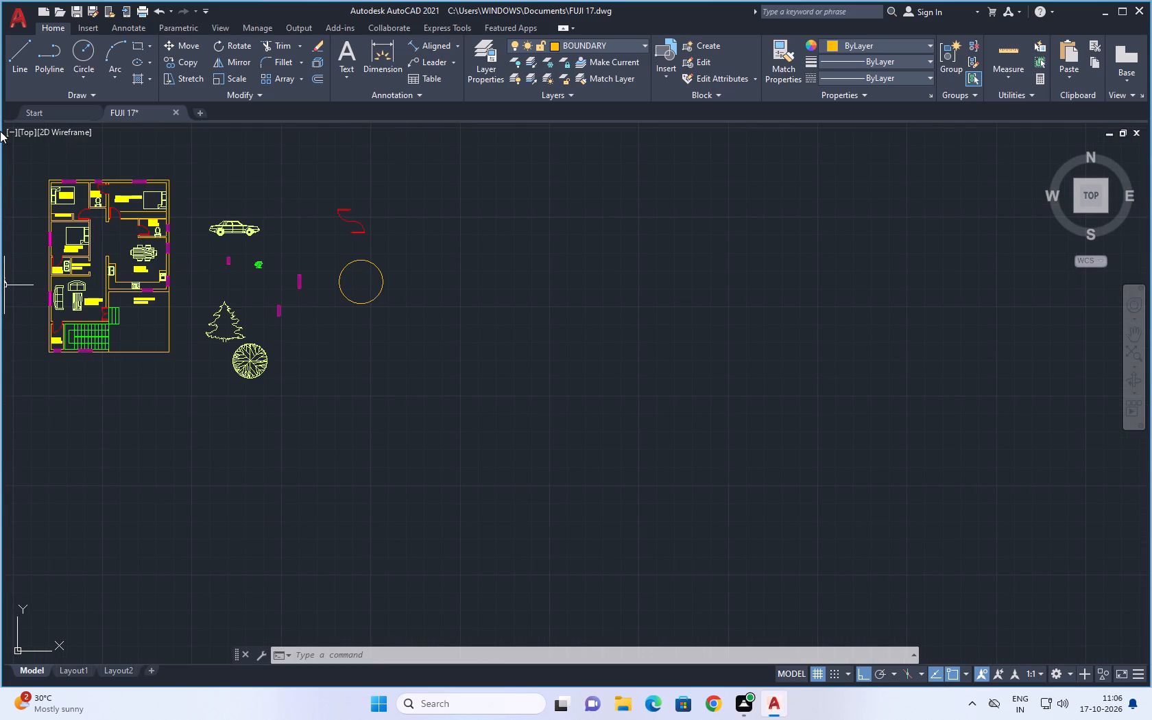
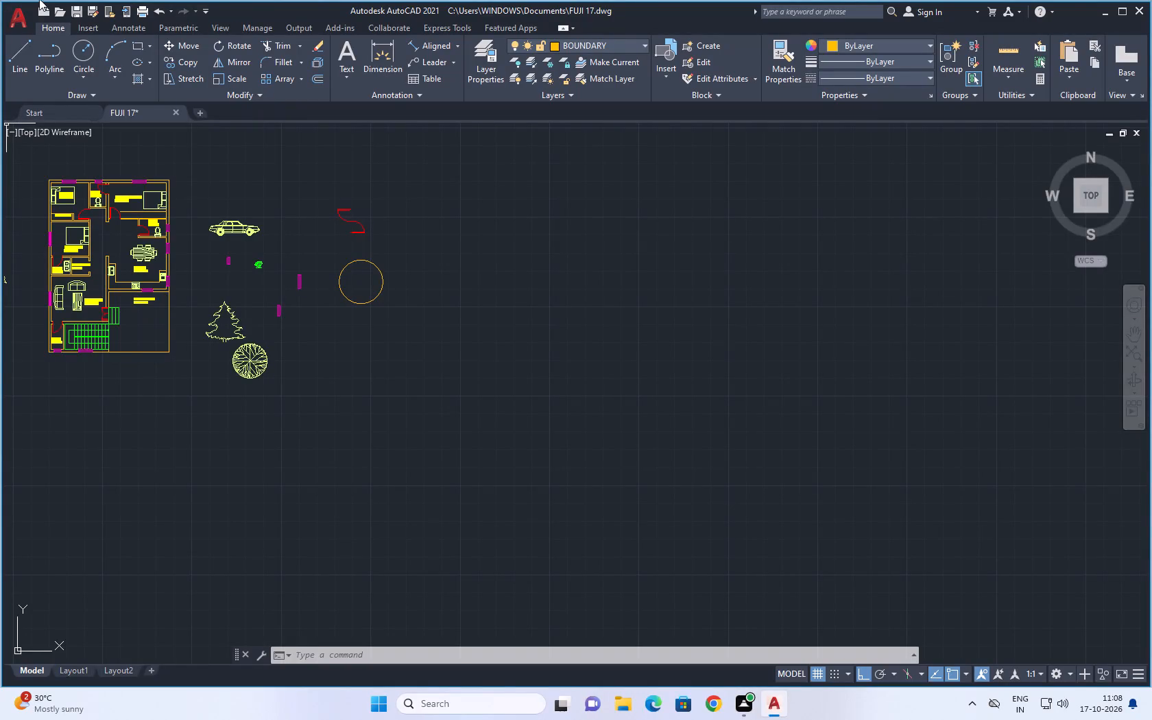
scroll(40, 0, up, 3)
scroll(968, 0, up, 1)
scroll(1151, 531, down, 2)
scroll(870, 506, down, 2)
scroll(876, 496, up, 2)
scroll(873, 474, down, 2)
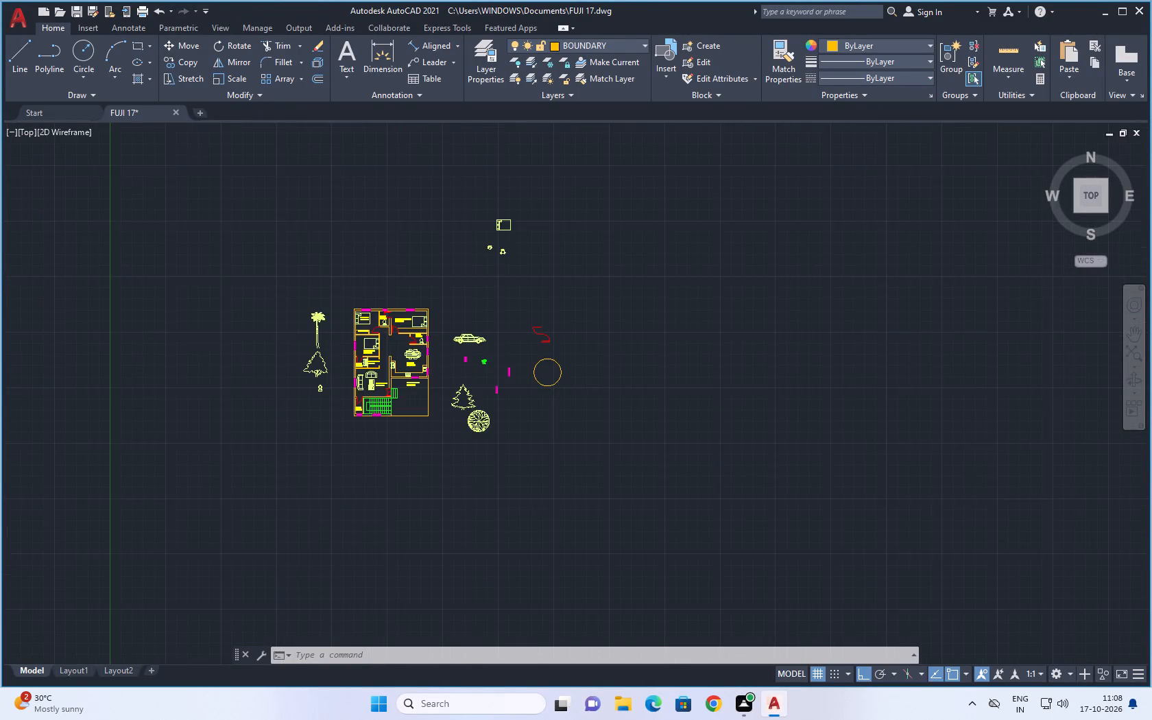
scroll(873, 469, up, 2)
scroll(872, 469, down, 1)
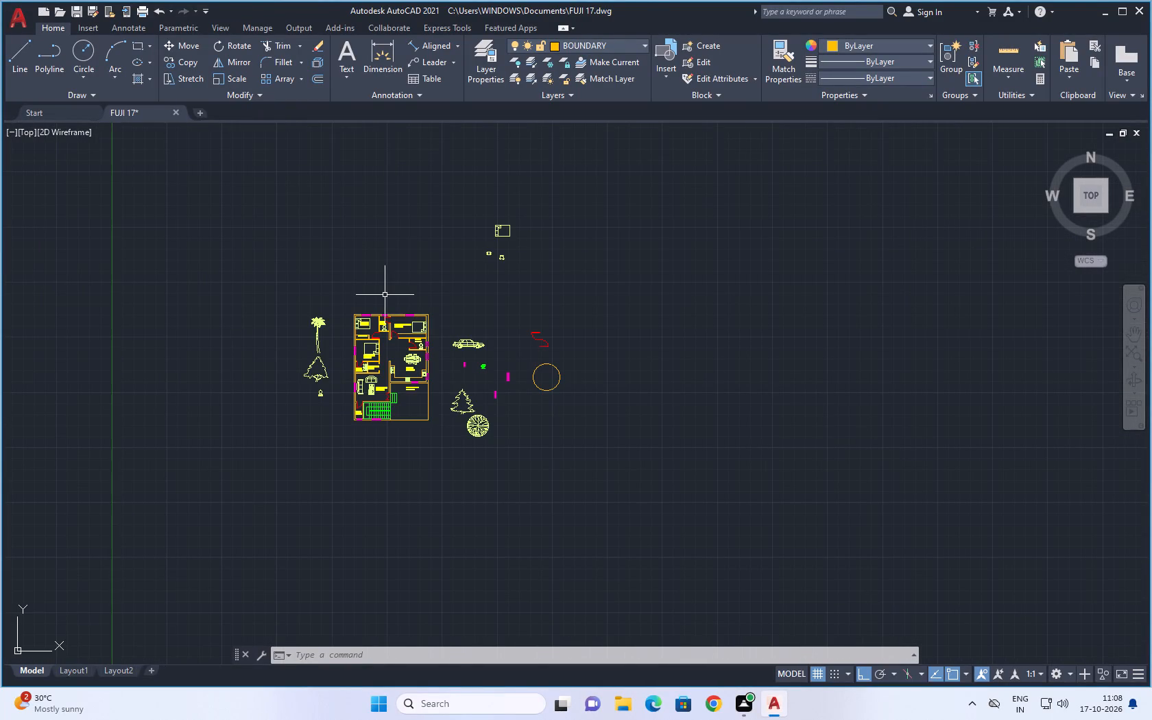
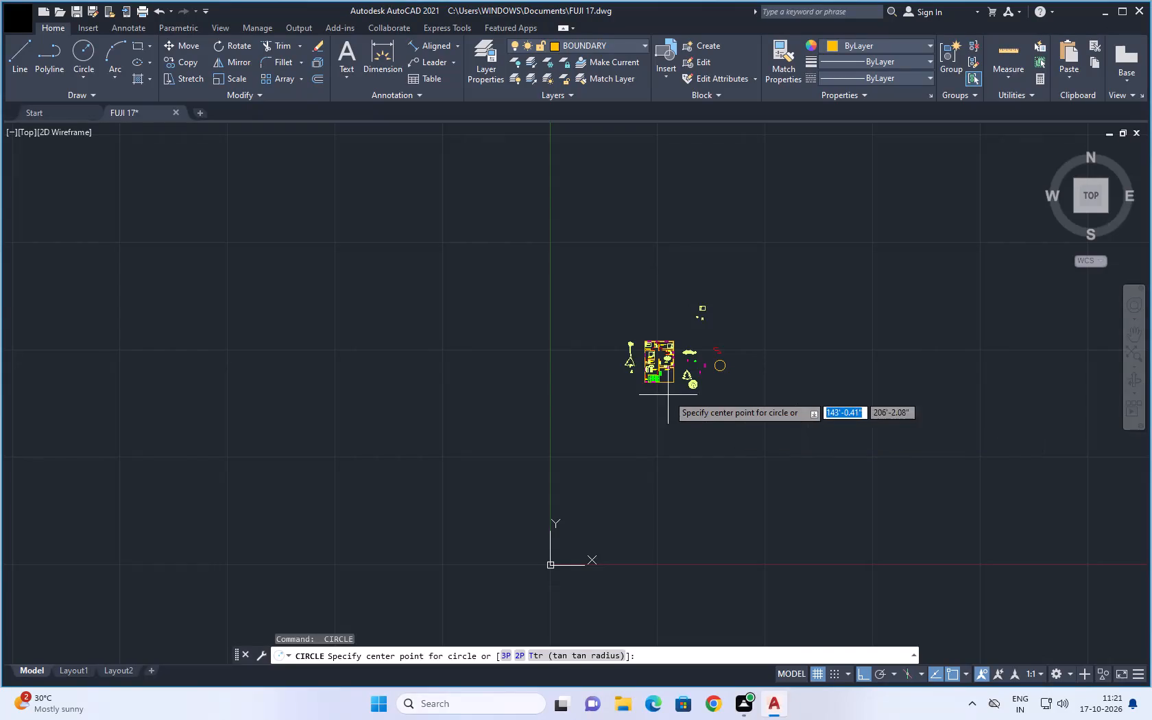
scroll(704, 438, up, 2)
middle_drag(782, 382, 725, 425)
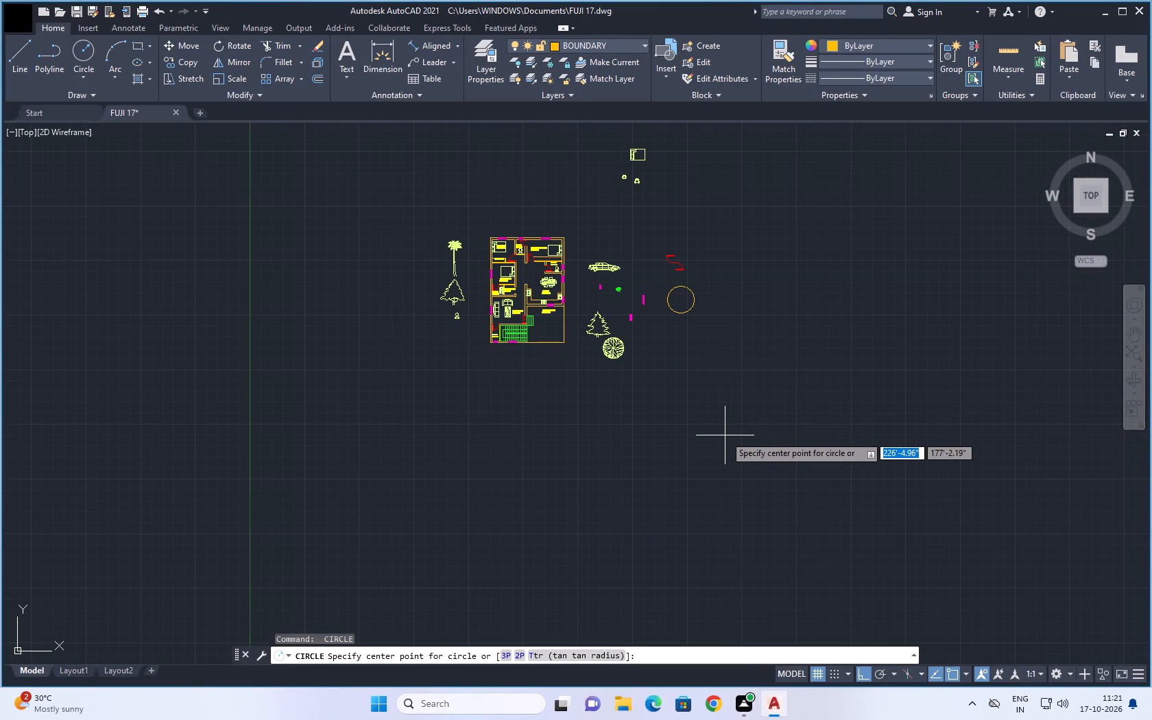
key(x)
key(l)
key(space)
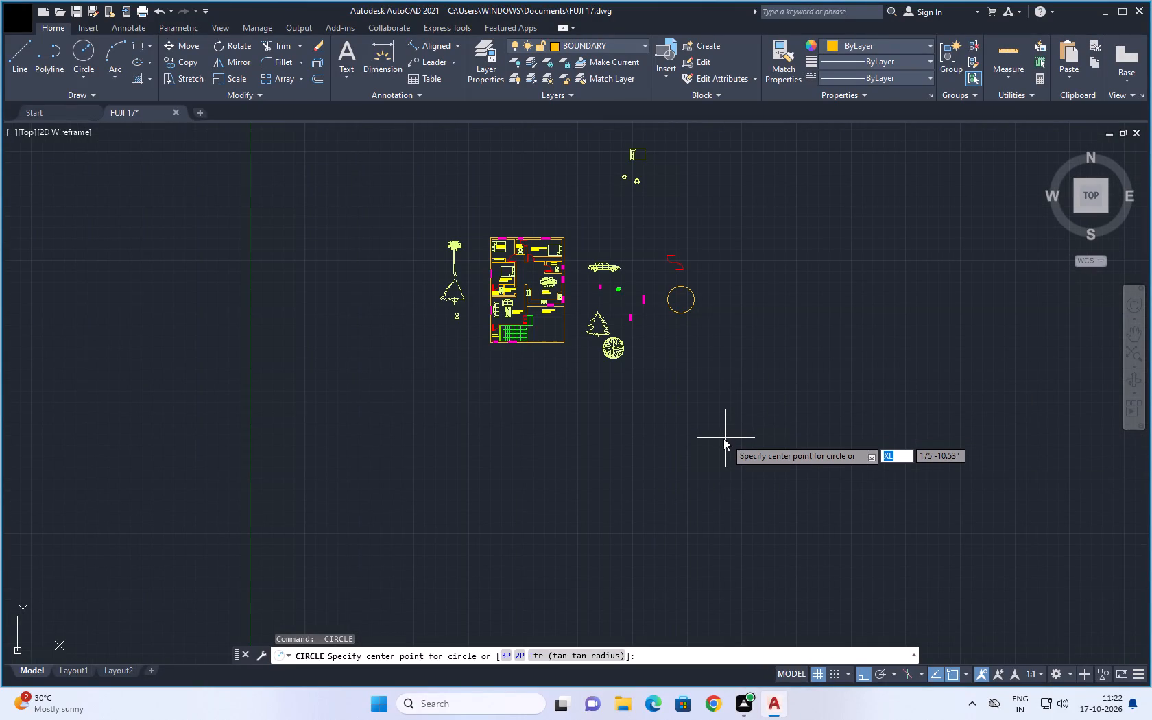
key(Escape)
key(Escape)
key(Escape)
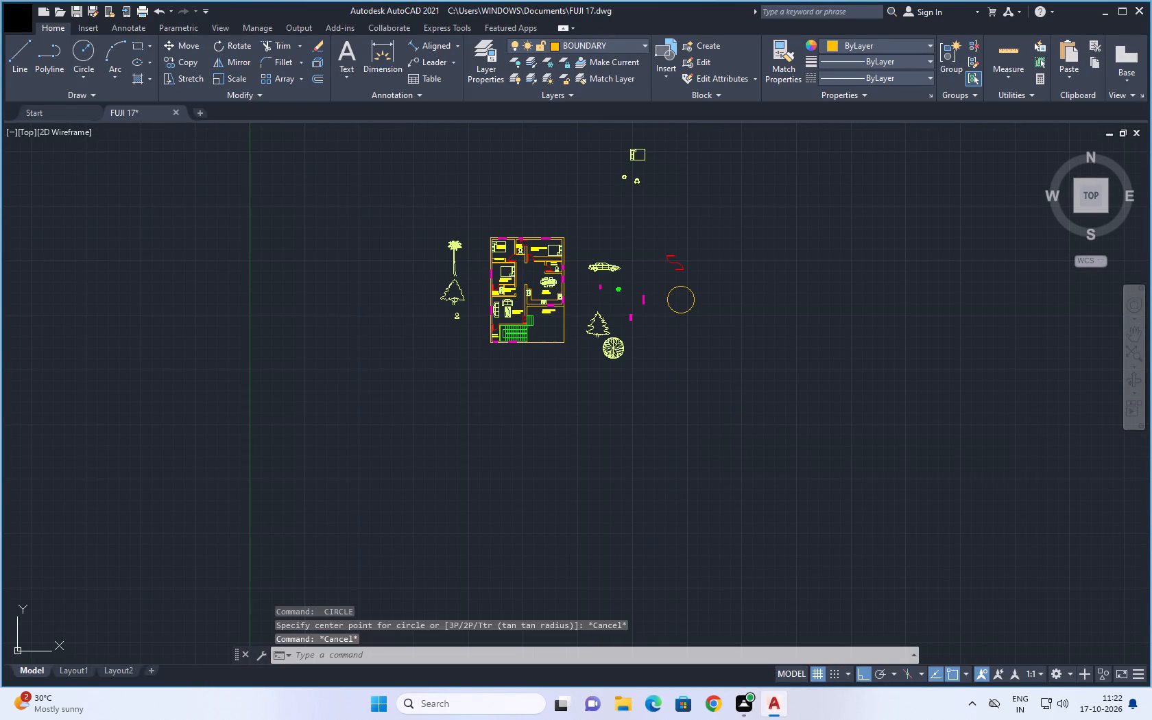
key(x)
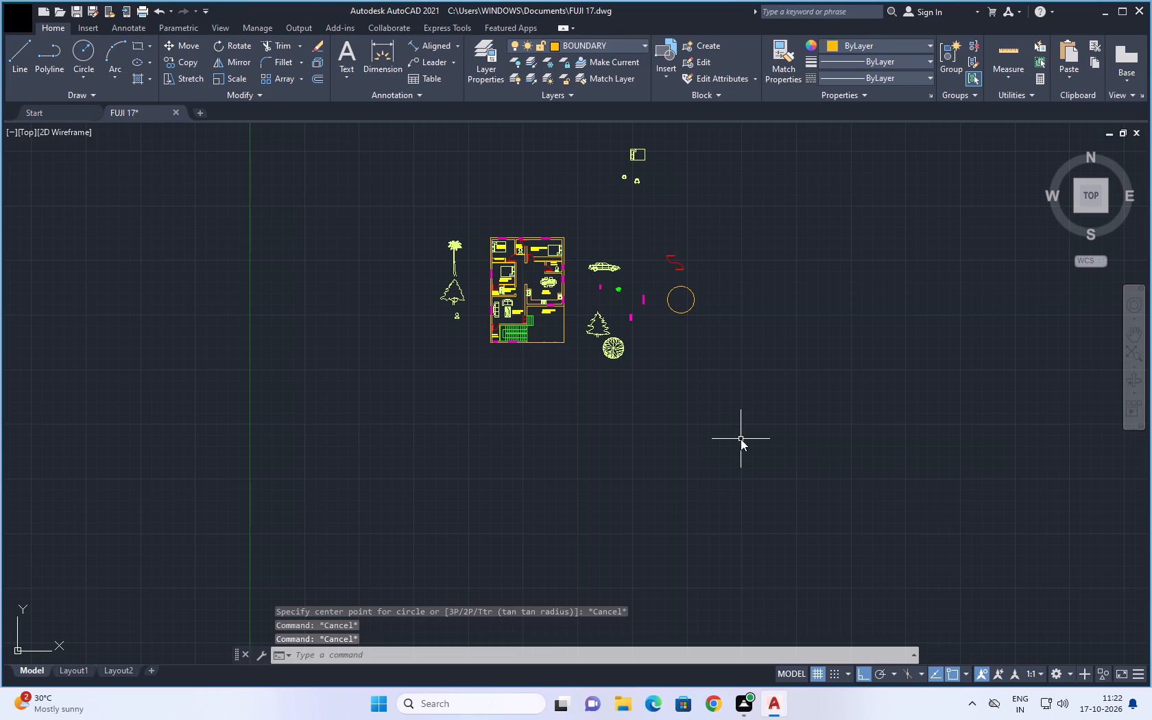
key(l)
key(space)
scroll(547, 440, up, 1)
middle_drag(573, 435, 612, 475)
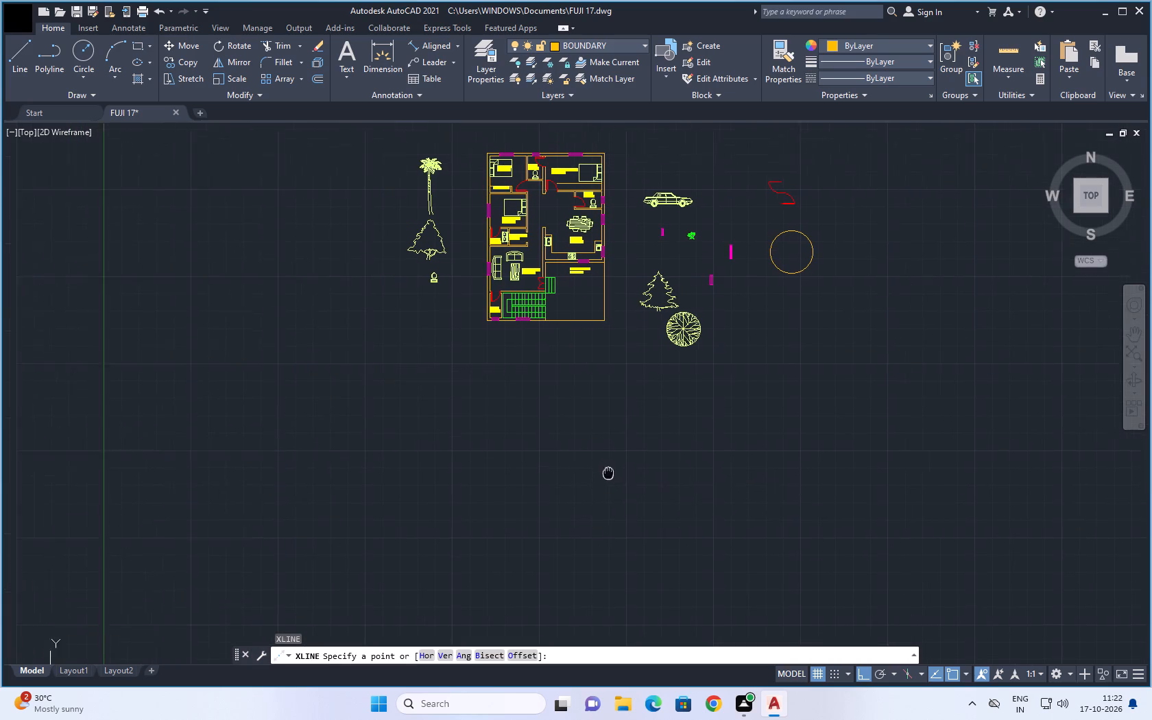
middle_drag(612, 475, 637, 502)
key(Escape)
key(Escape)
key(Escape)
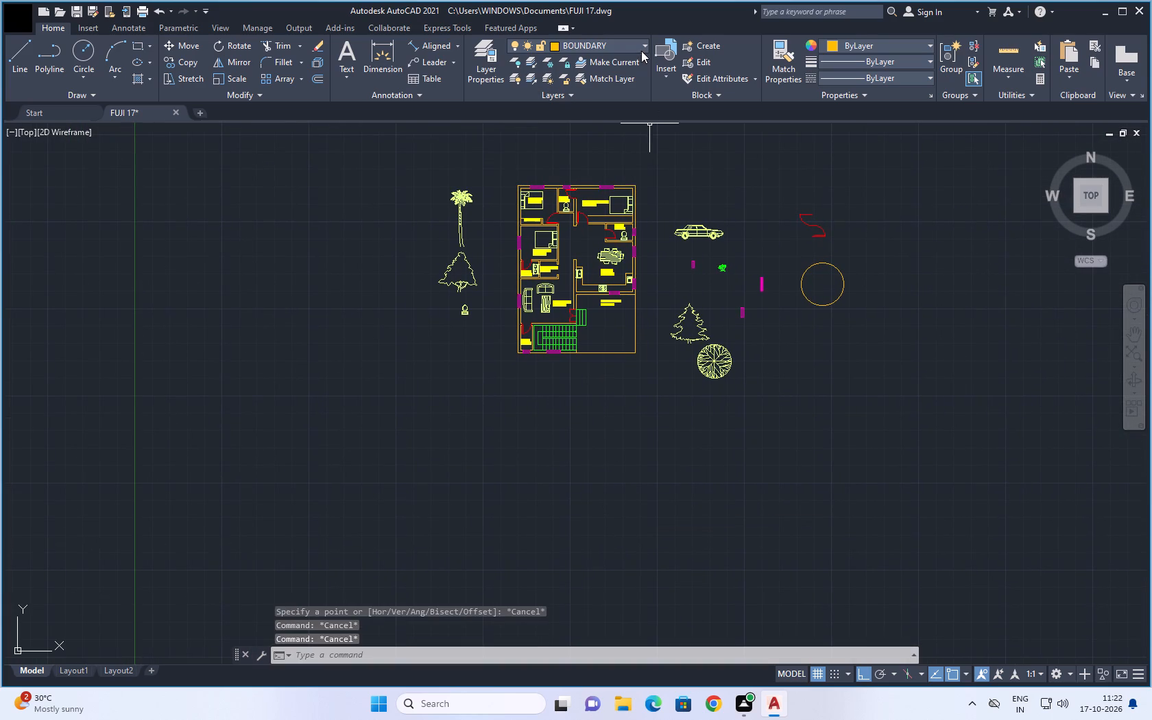
Make layer 0 the current layer.
click(641, 49)
click(589, 66)
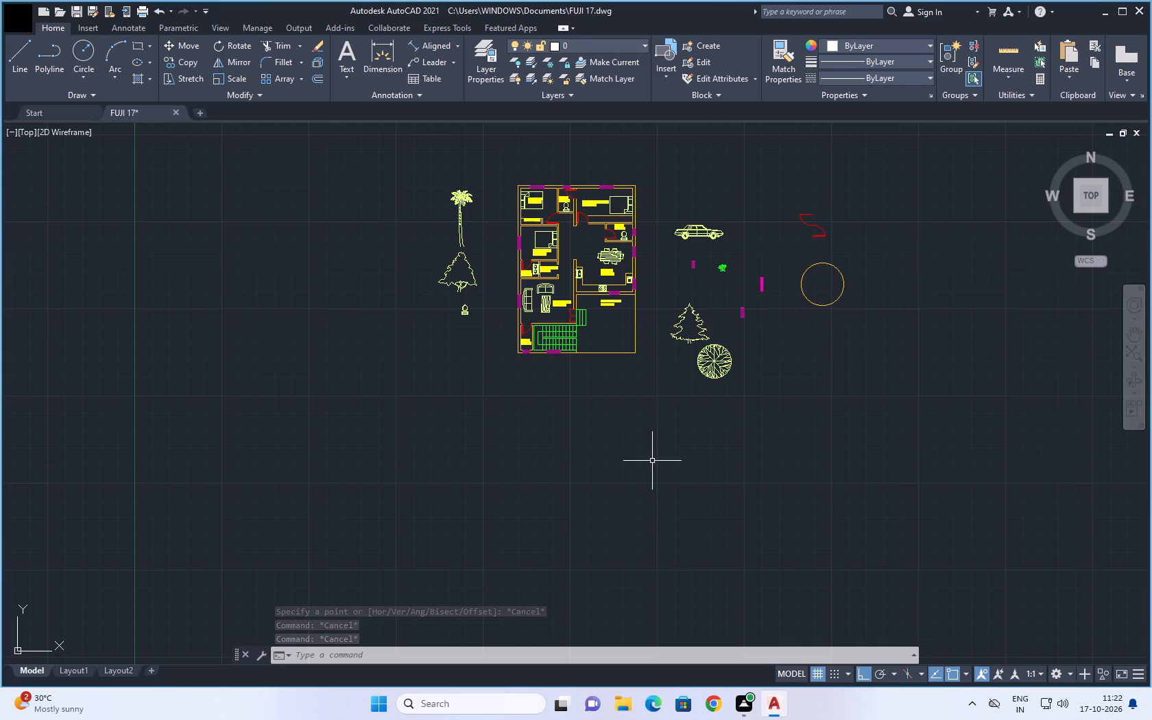
Draw vertical construction lines through the plan's southwest outer corner, the store's southwest inner corner and both jambs of the store window.
text(XL)
key(space)
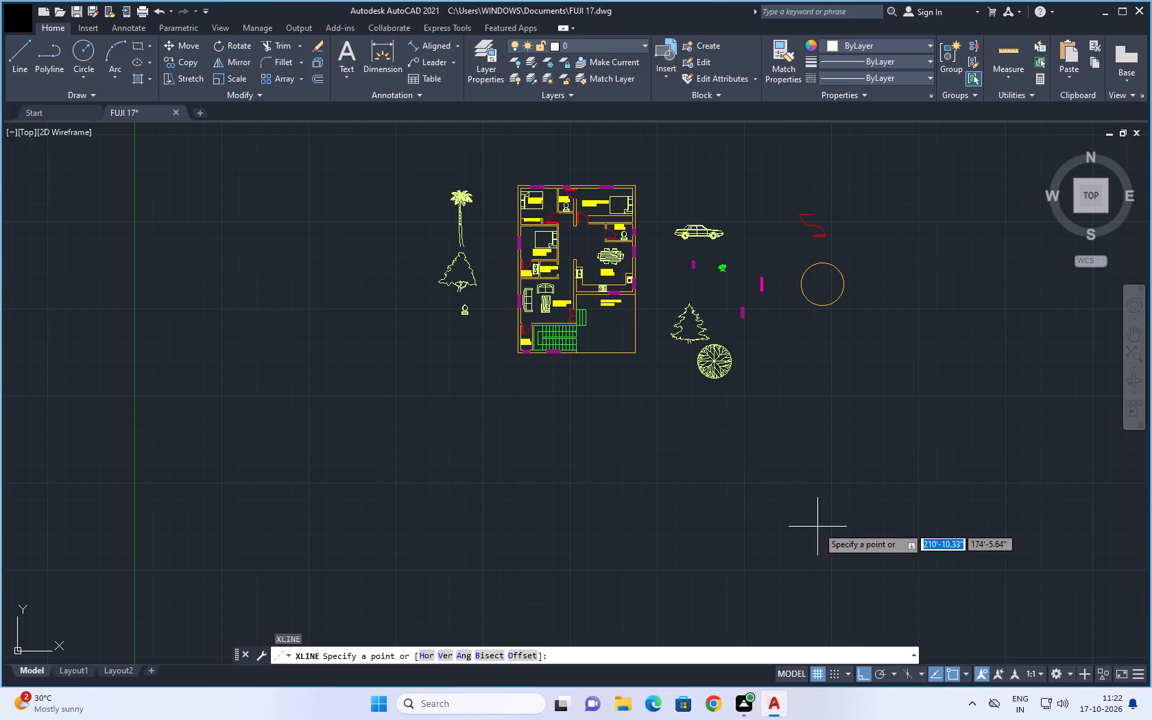
text(V)
key(space)
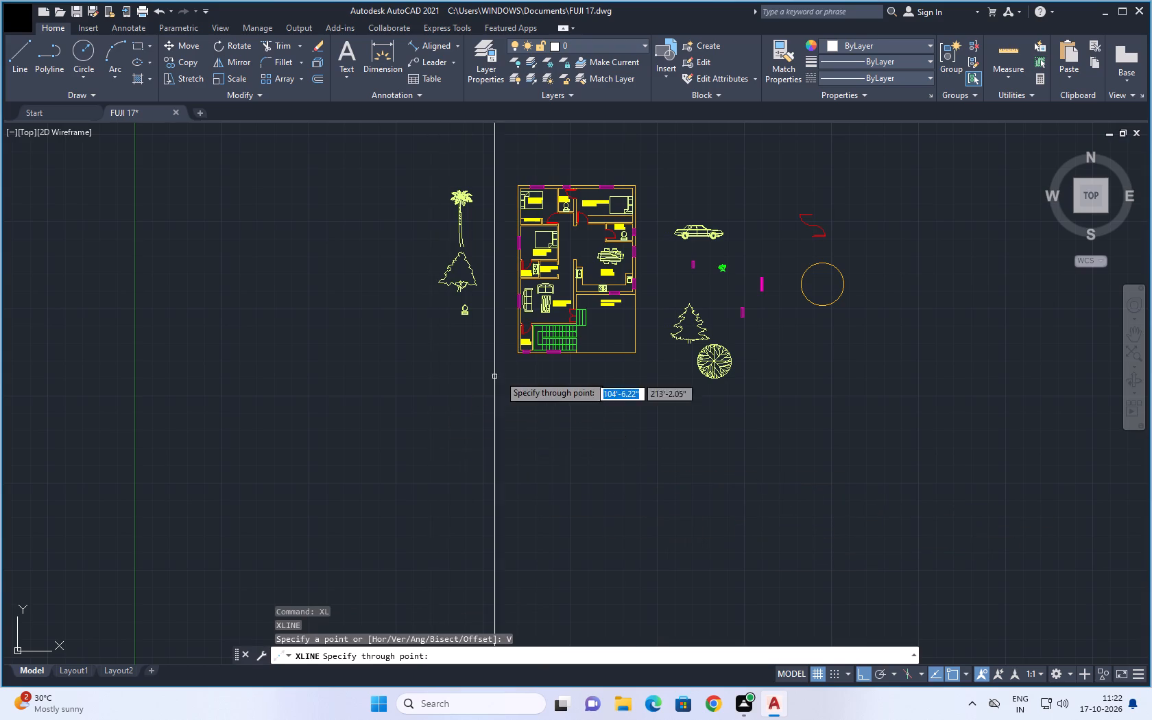
scroll(520, 362, up, 3)
middle_drag(534, 385, 561, 462)
scroll(521, 410, up, 4)
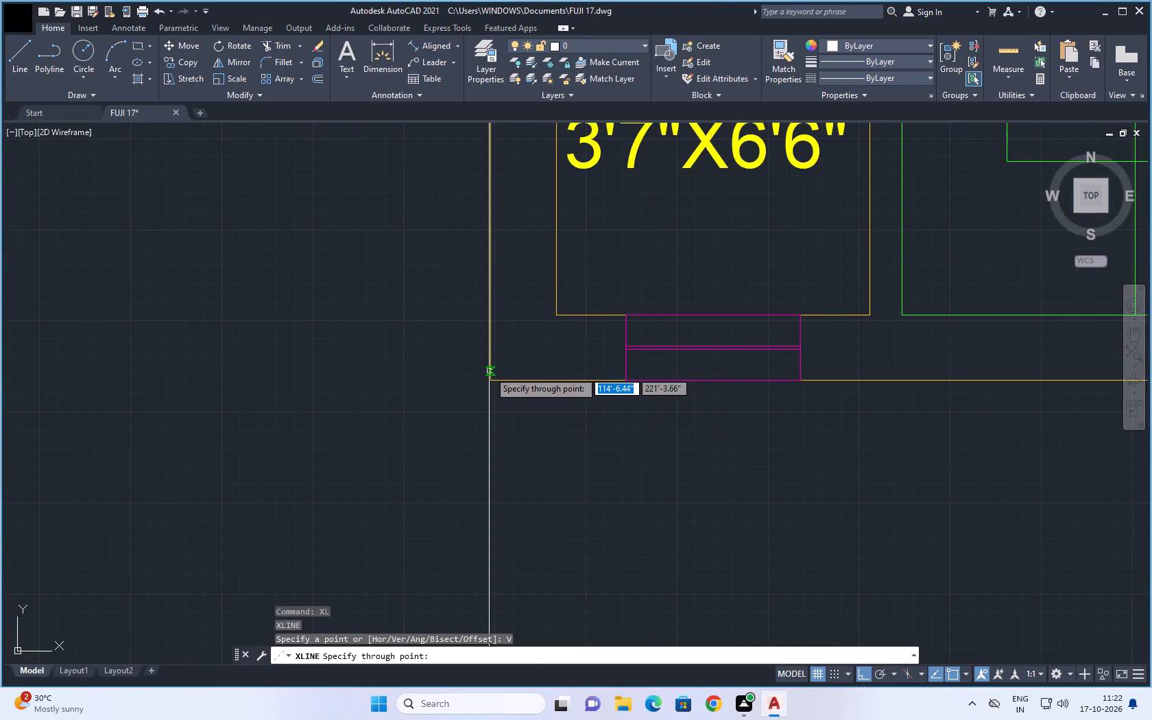
click(490, 379)
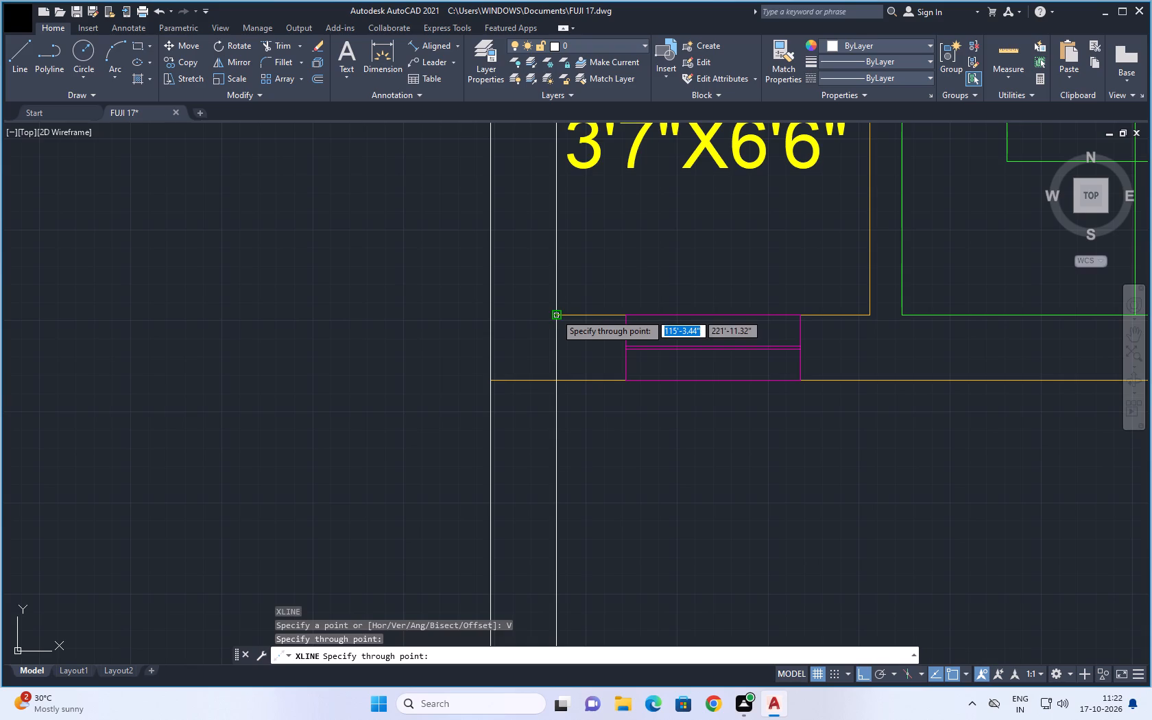
click(555, 313)
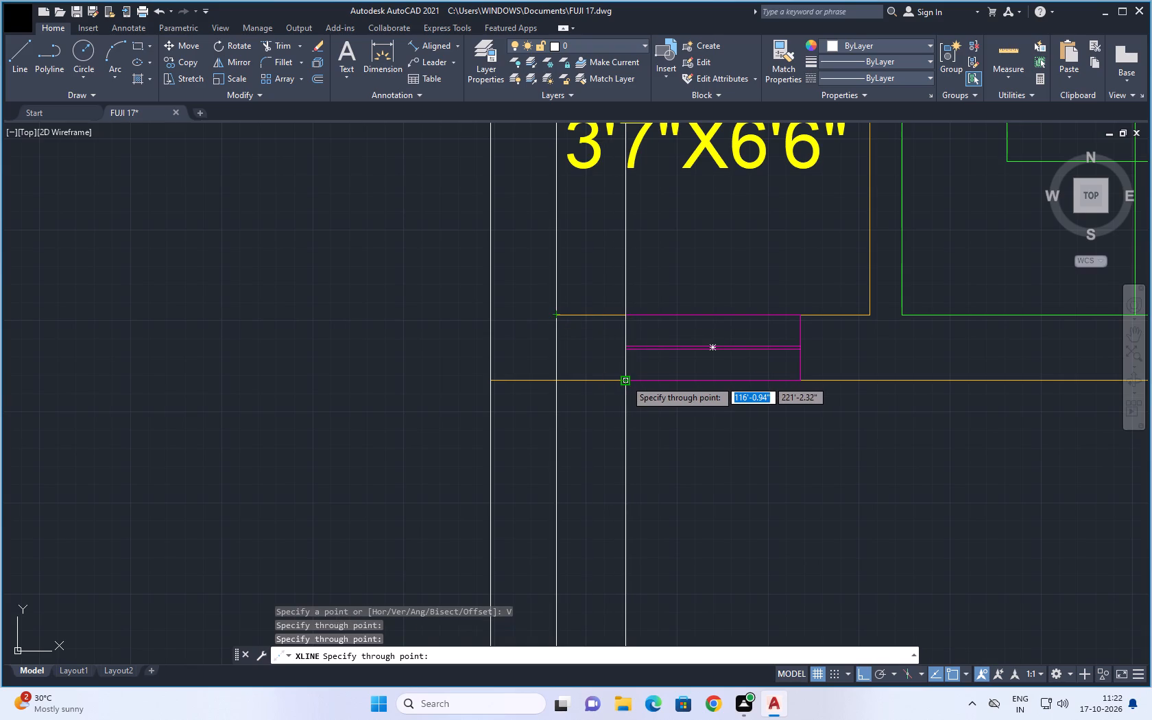
click(625, 381)
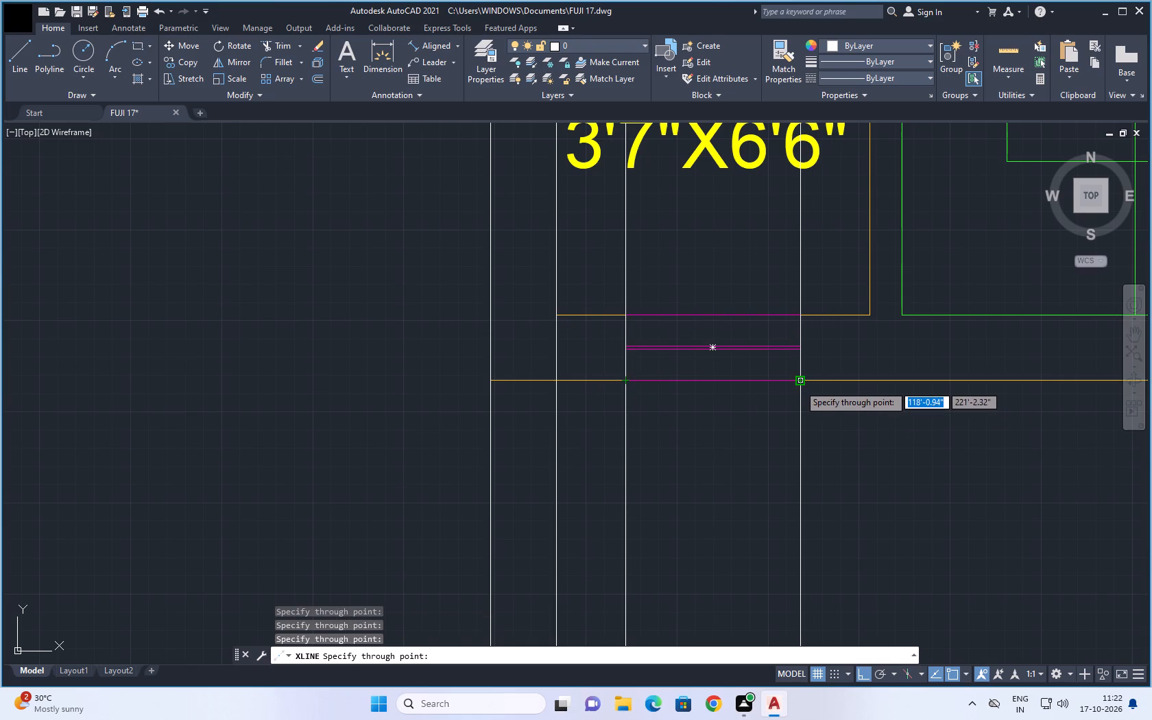
click(799, 385)
Add vertical construction lines through both faces of the wall between the store and the staircase.
scroll(876, 422, down, 2)
middle_drag(887, 431, 650, 455)
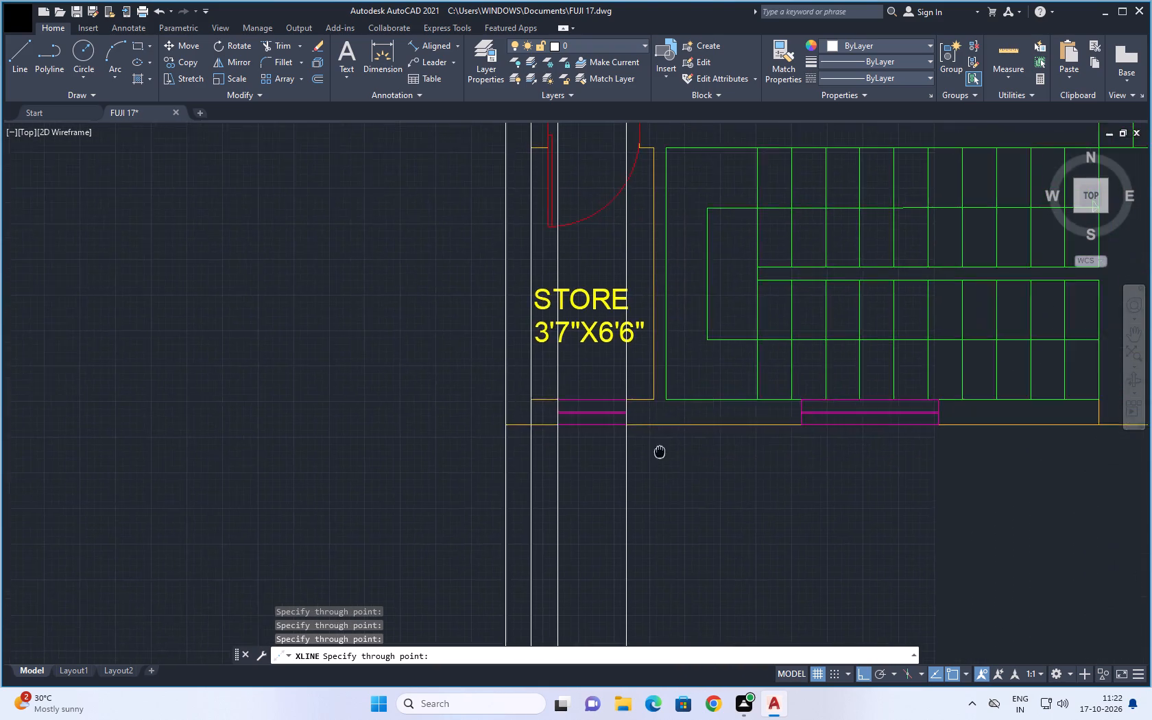
middle_drag(650, 455, 639, 457)
scroll(667, 476, down, 1)
middle_drag(701, 508, 677, 505)
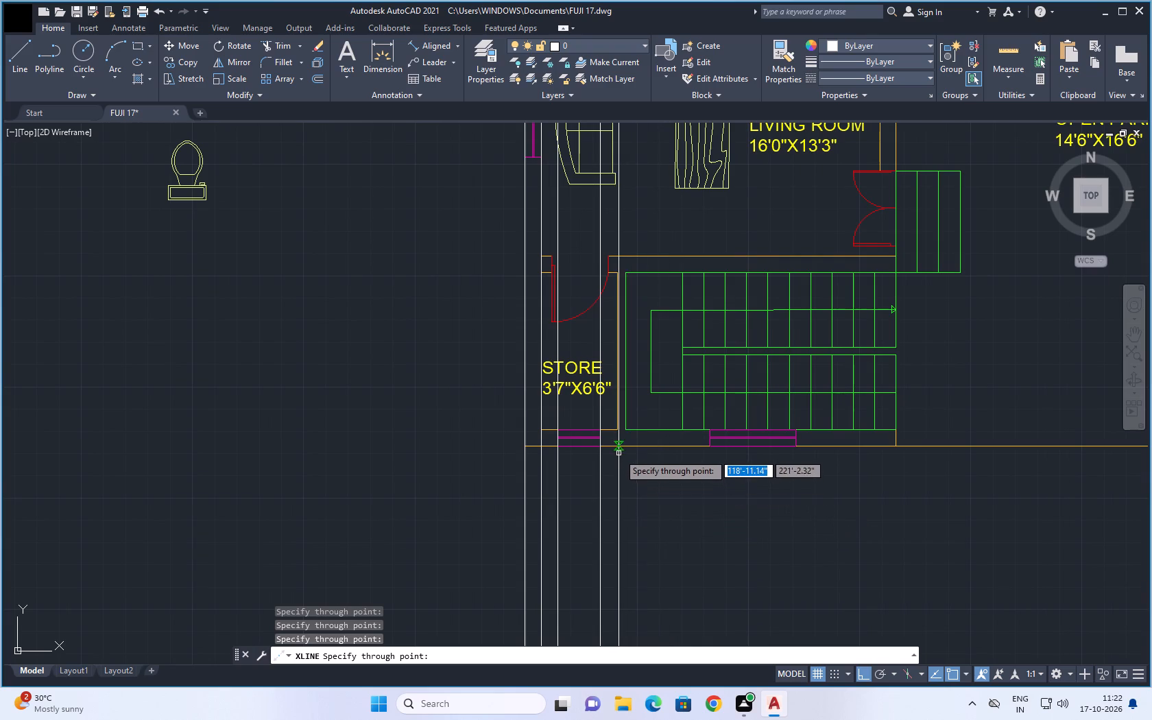
scroll(619, 453, up, 3)
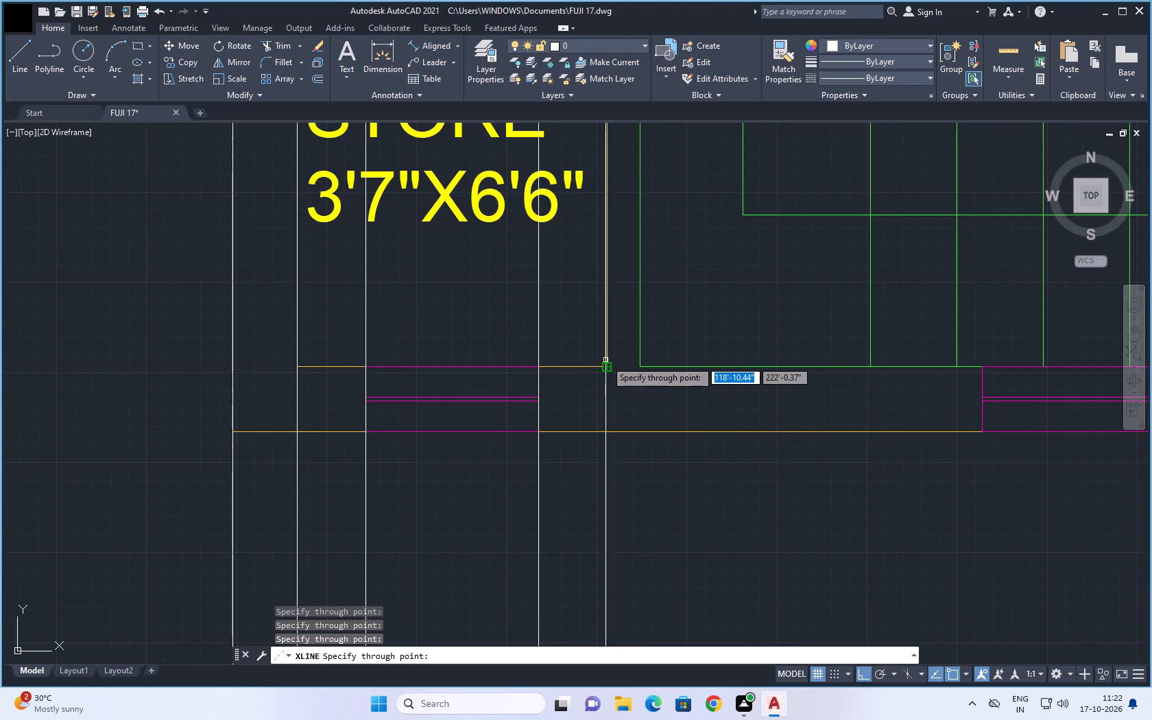
click(608, 368)
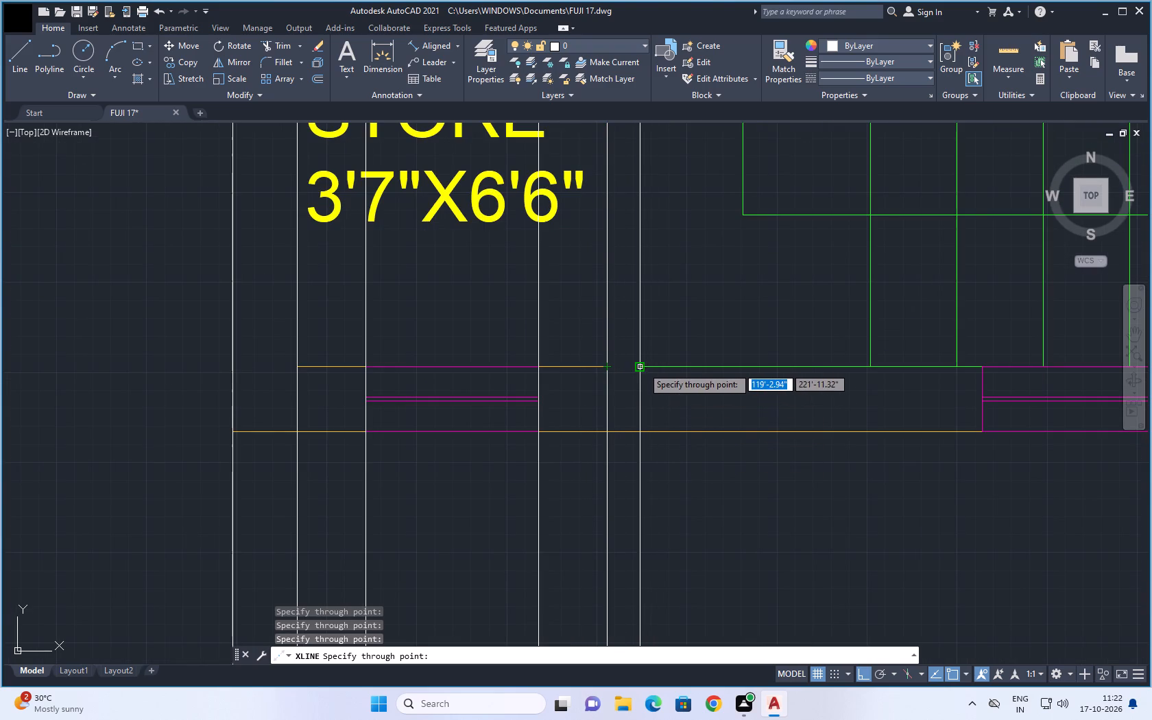
click(642, 367)
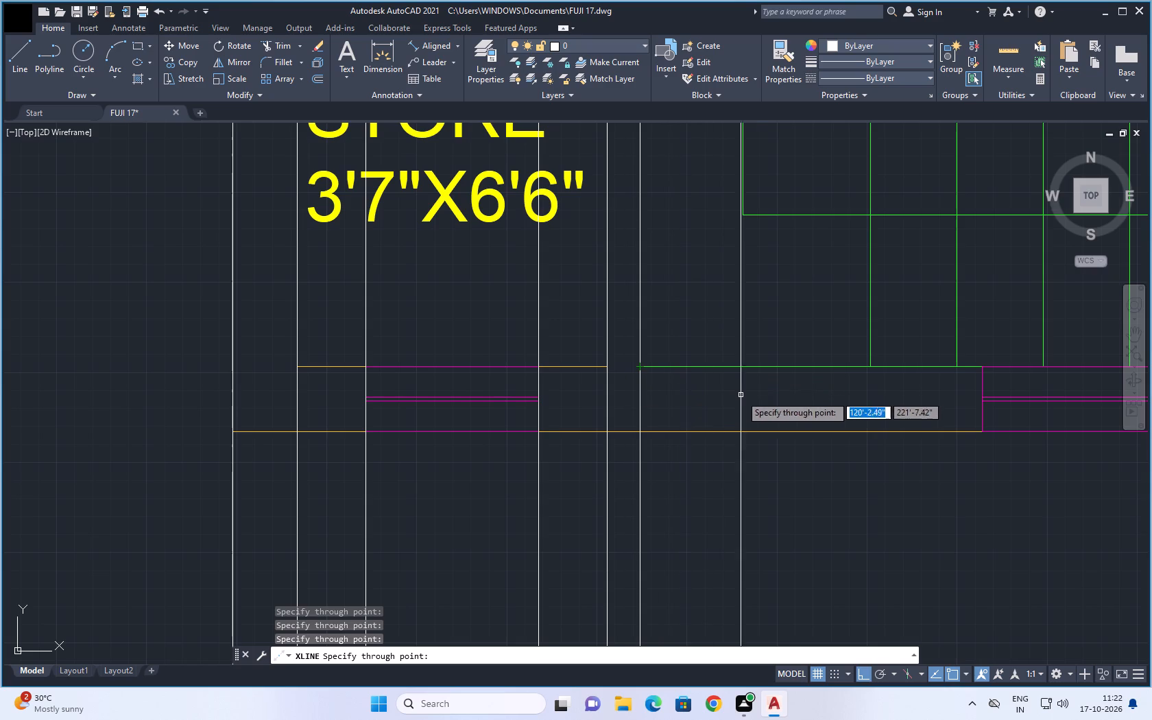
Add vertical construction lines through the two westernmost tread lines of the lower stair flight and the staircase window's west jamb.
scroll(870, 458, down, 3)
middle_drag(891, 510, 780, 480)
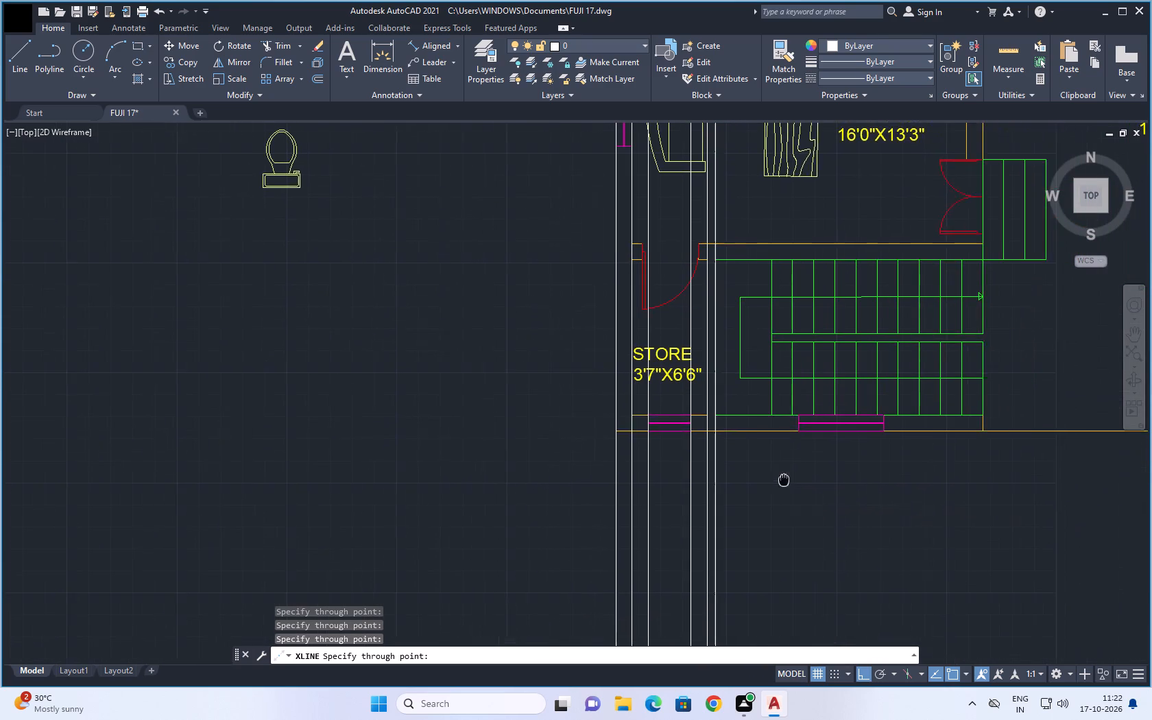
middle_drag(780, 480, 769, 480)
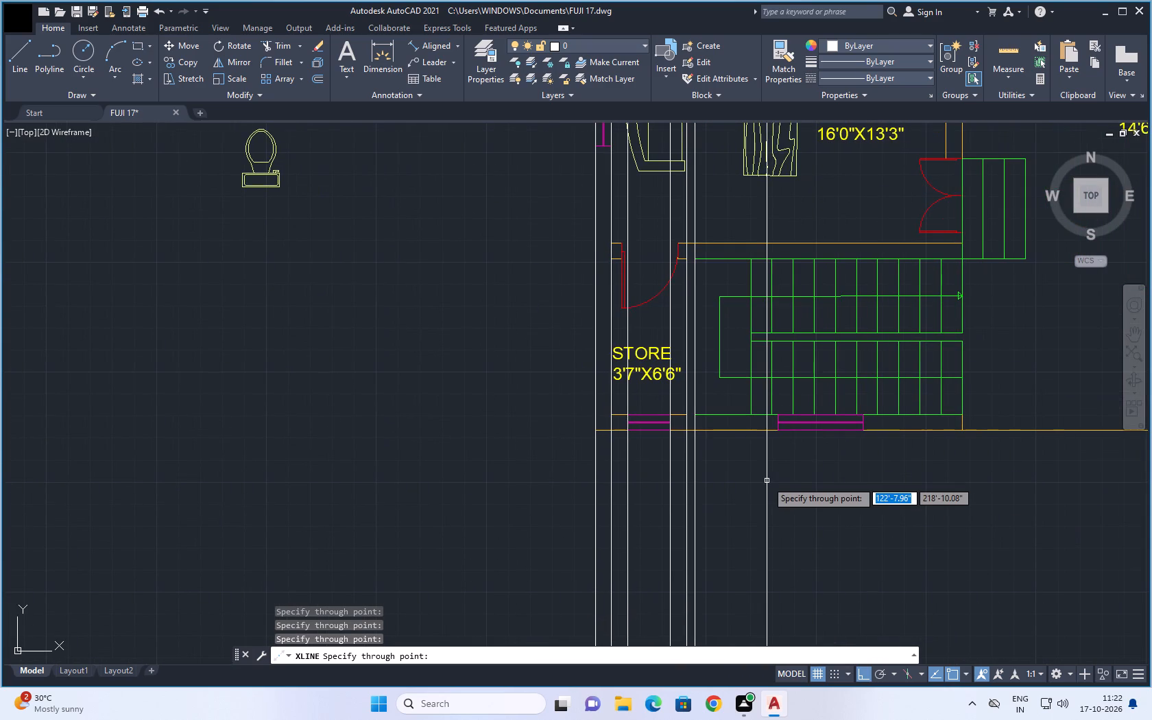
click(750, 418)
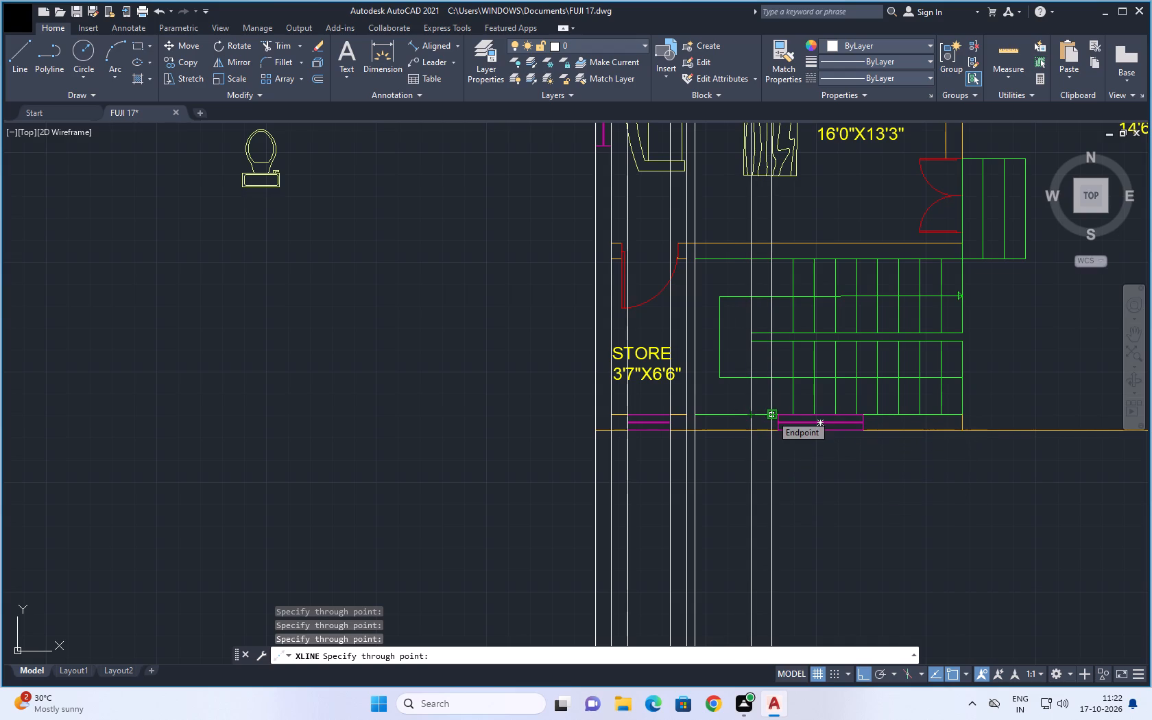
click(771, 415)
scroll(795, 452, up, 3)
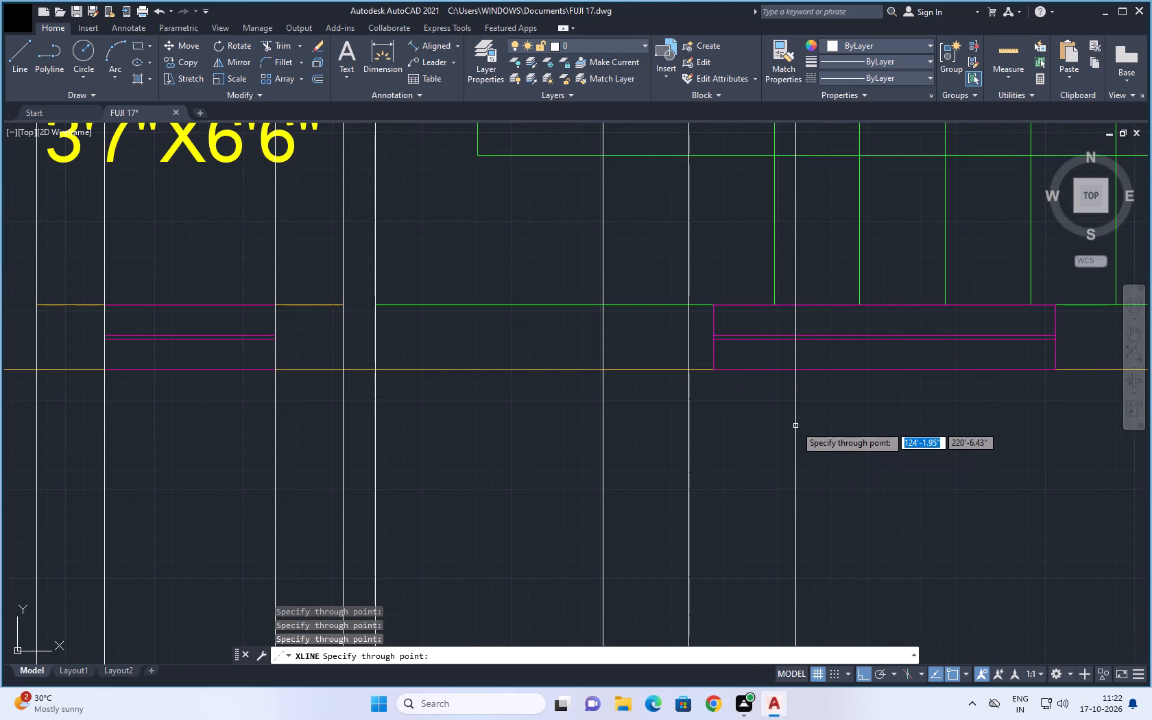
middle_drag(795, 427, 721, 581)
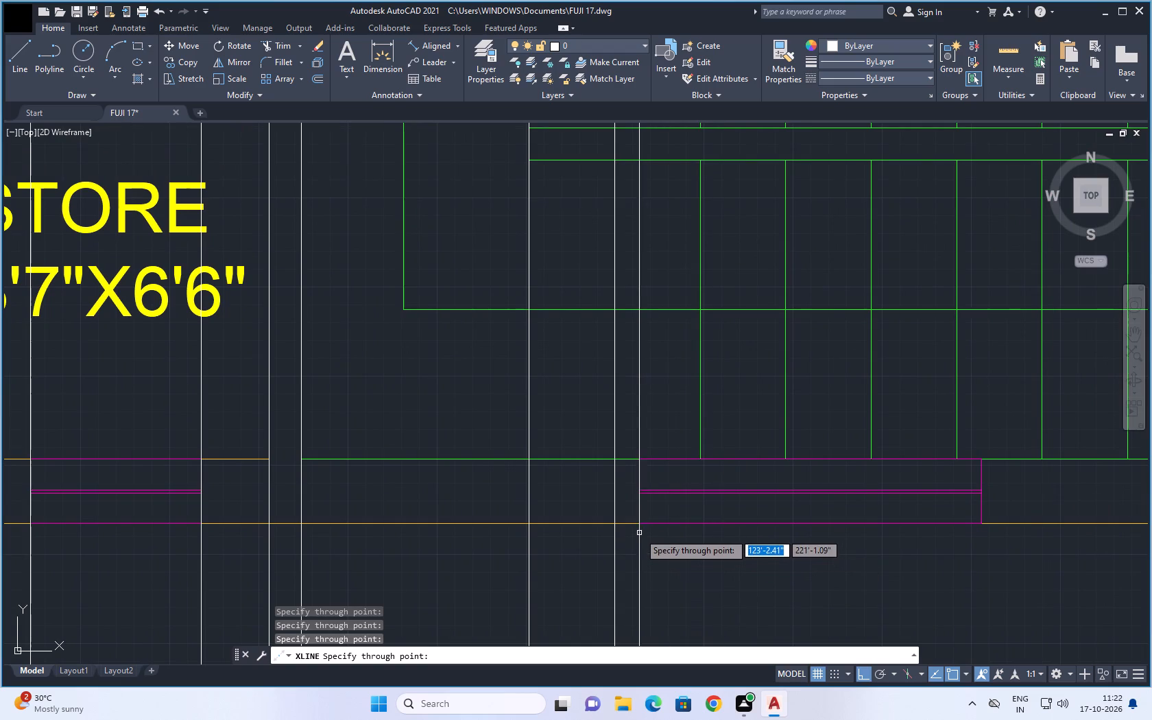
click(638, 525)
Continue the vertical construction lines eastward through the next five stair tread lines and the staircase window's east jamb.
scroll(854, 555, down, 1)
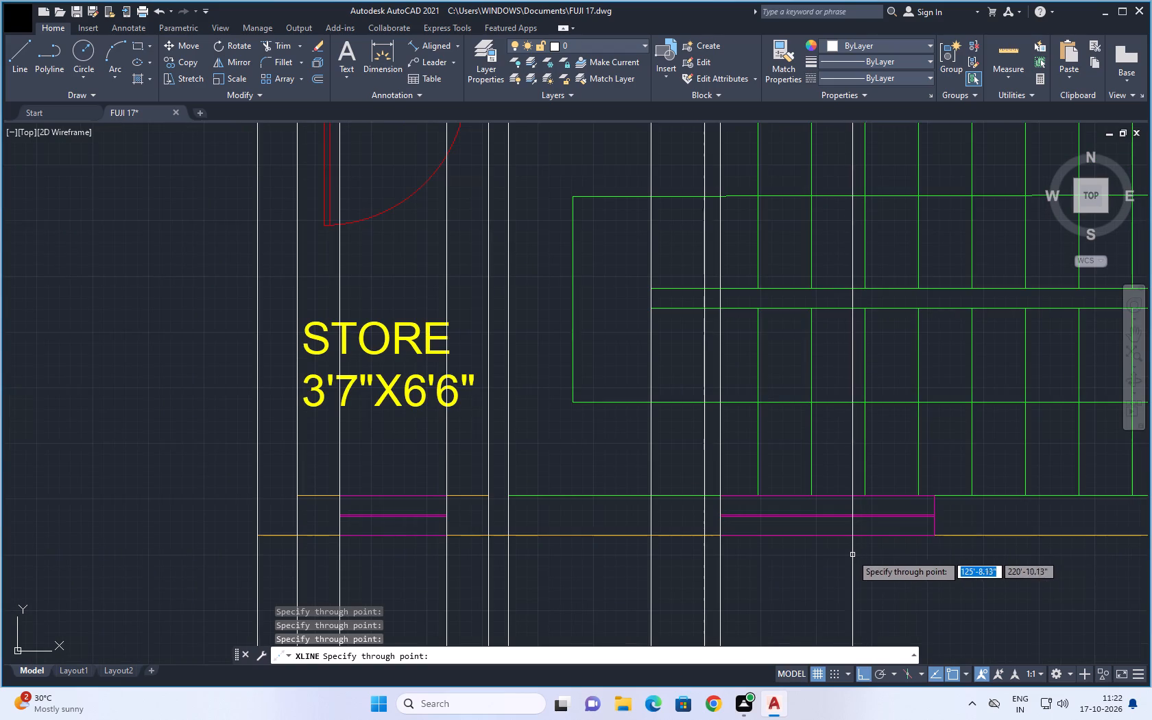
click(757, 499)
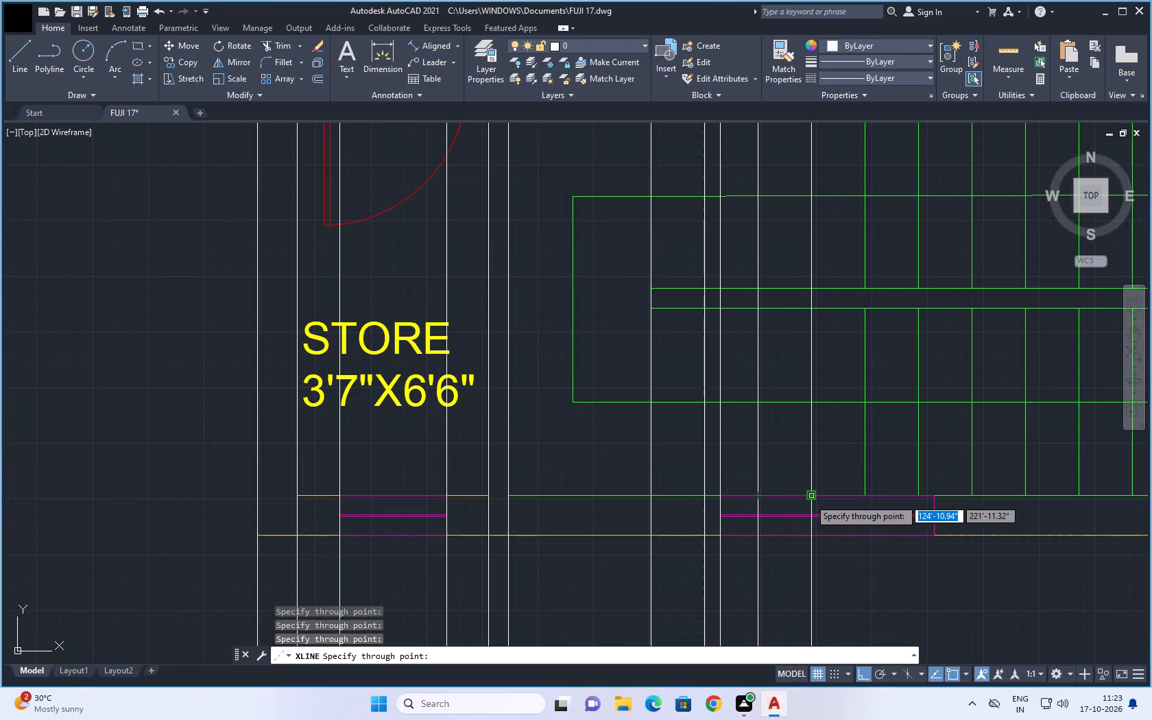
click(809, 499)
click(865, 498)
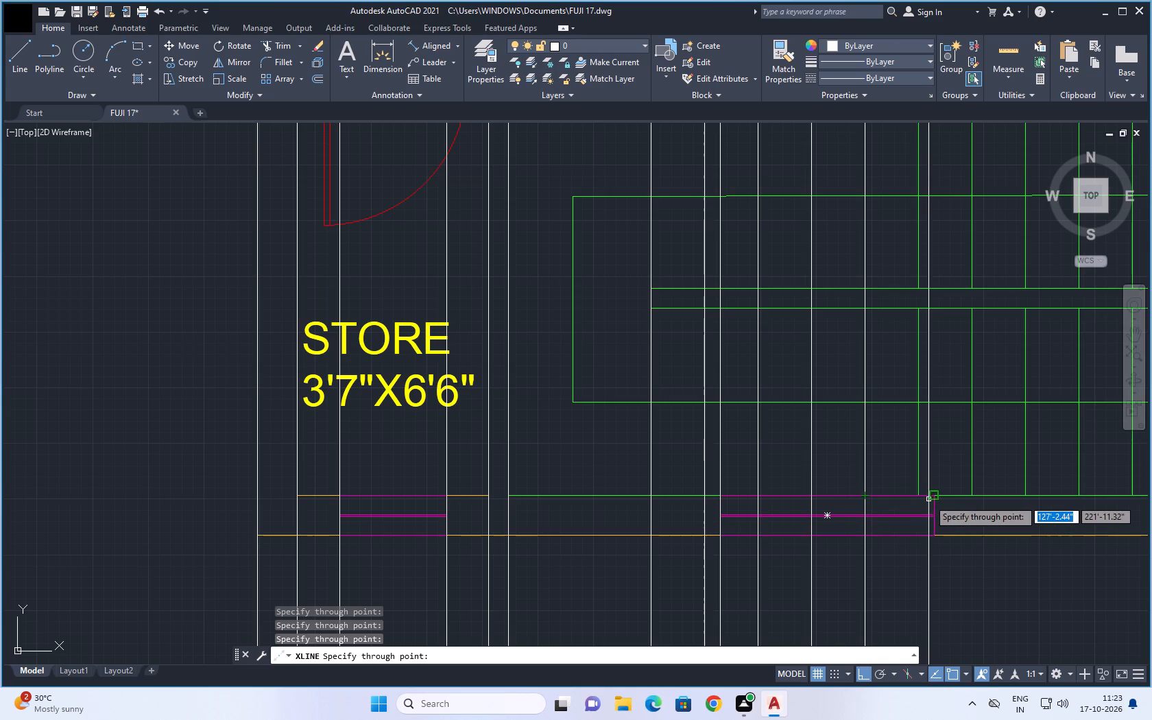
click(917, 496)
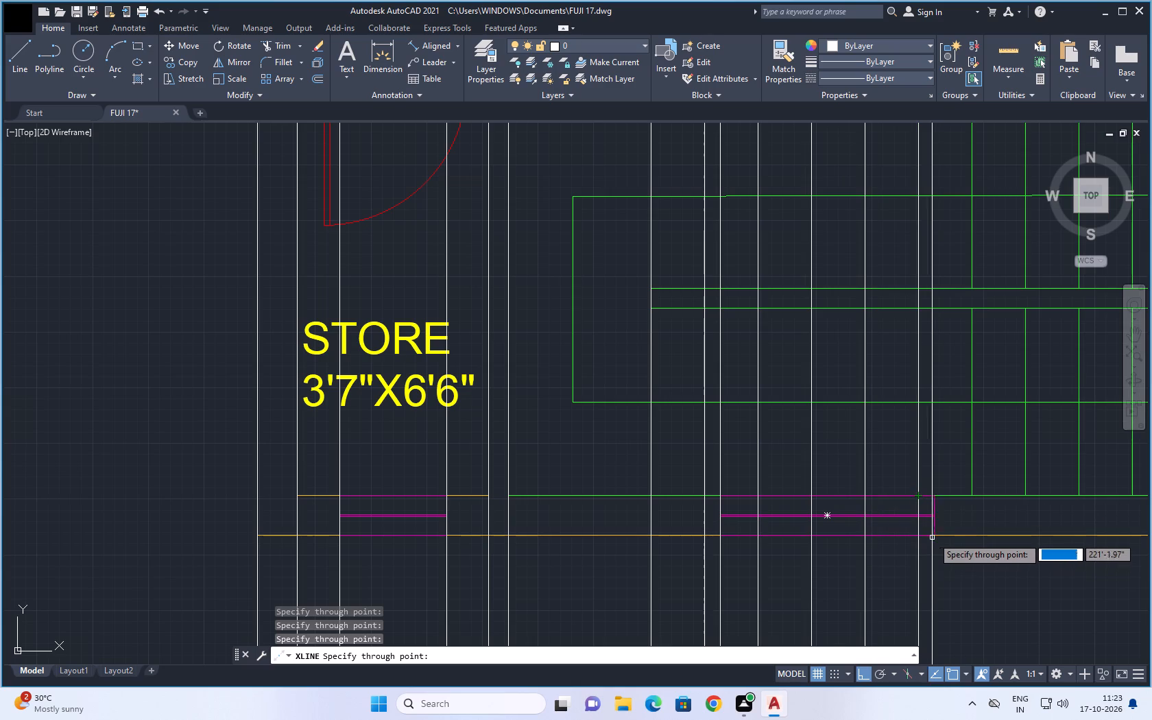
click(933, 537)
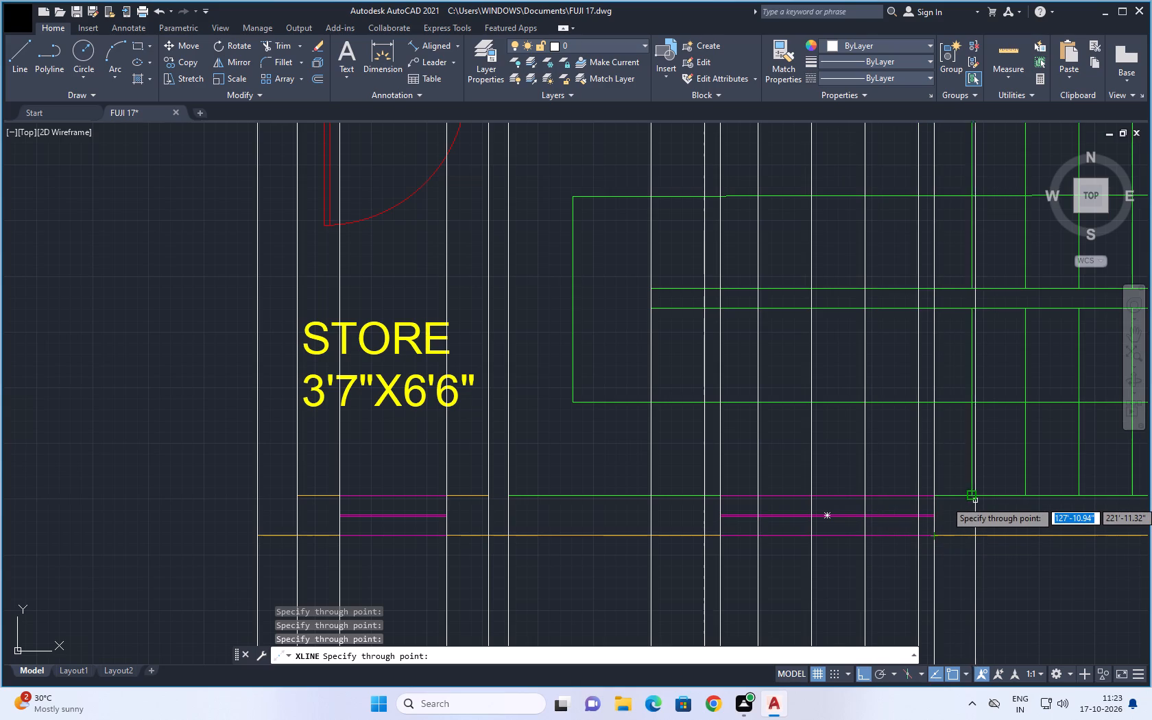
click(972, 497)
Add vertical construction lines through the last three tread lines before the east end of the lower stair flight.
scroll(1012, 554, down, 1)
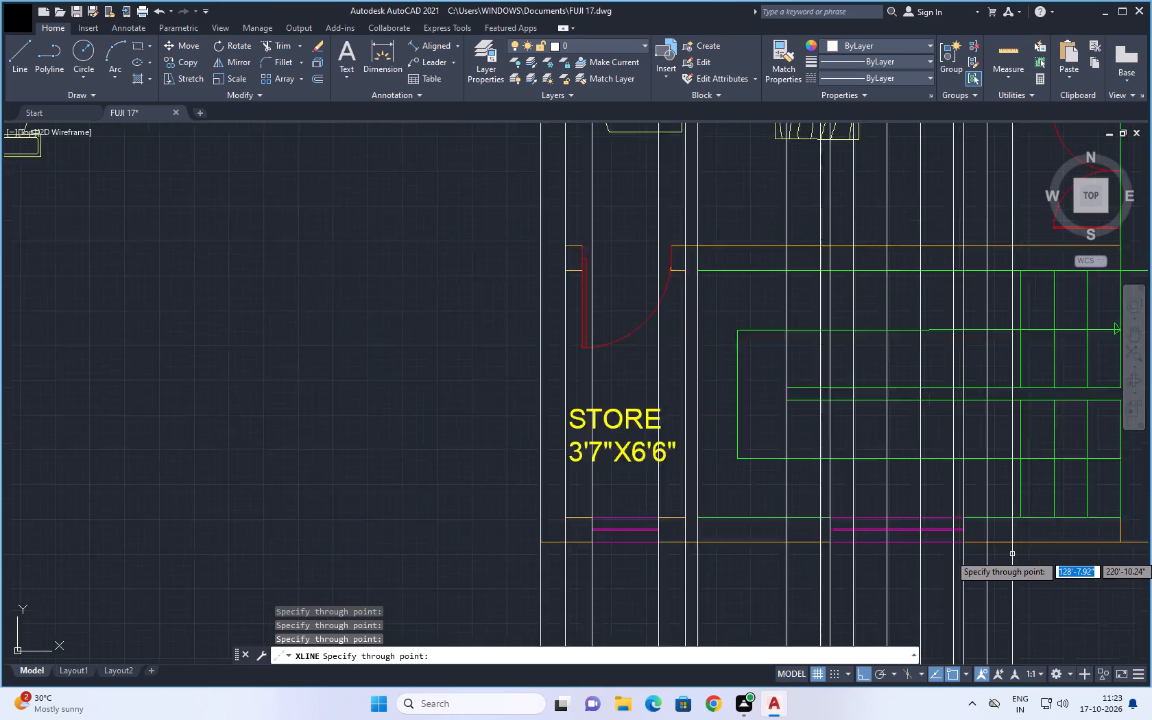
scroll(1012, 554, down, 1)
middle_drag(1005, 557, 850, 557)
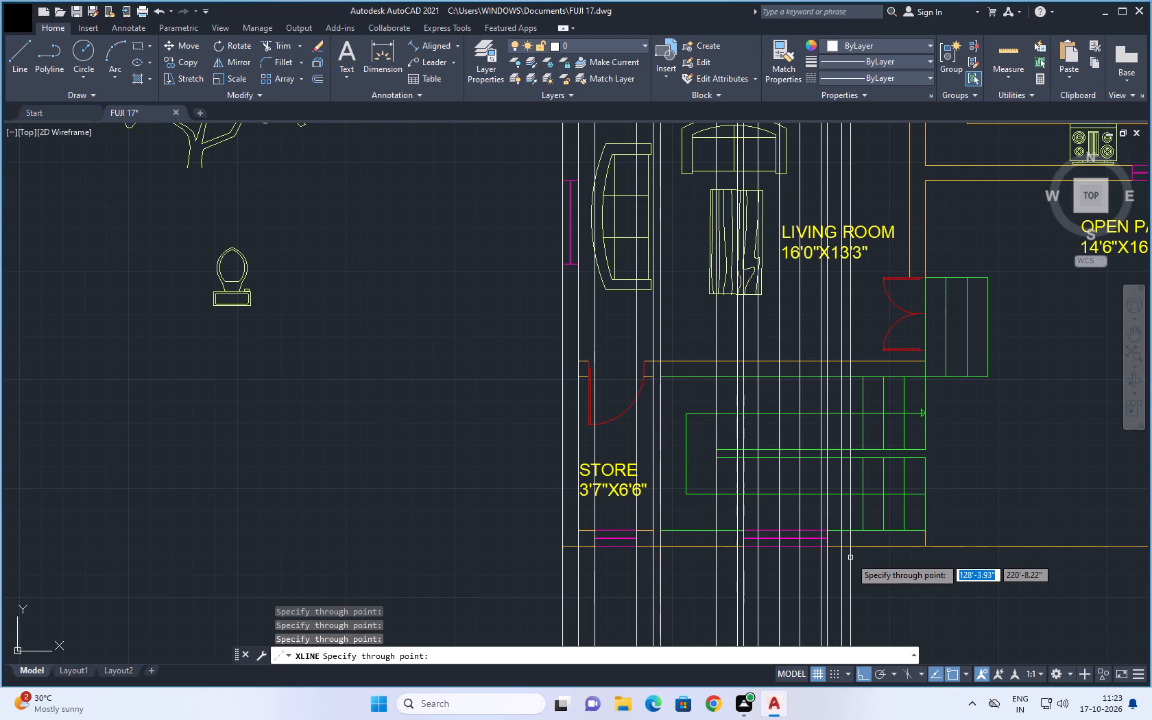
scroll(860, 536, up, 3)
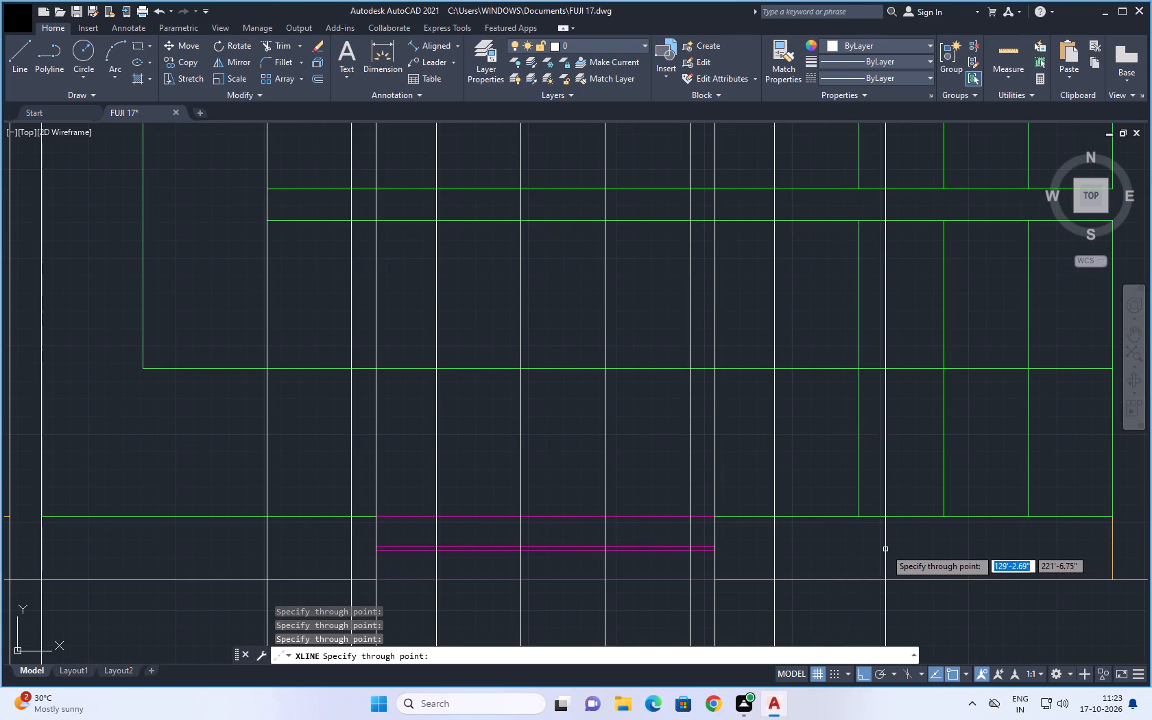
click(856, 518)
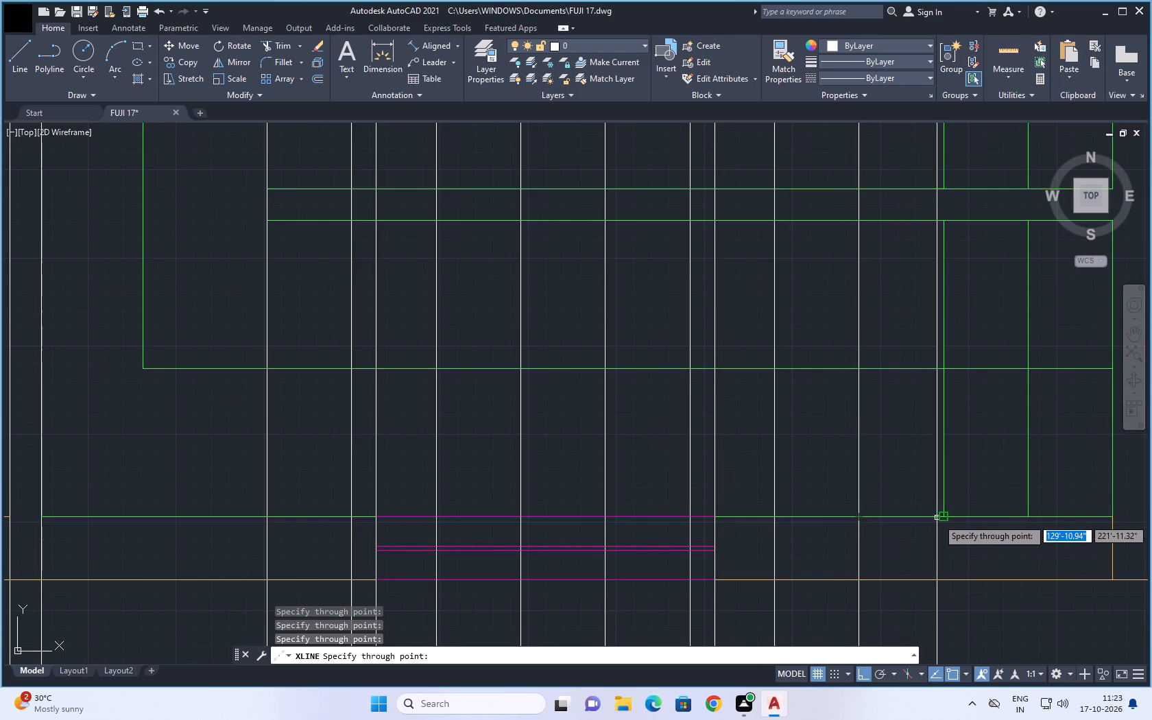
click(943, 520)
scroll(975, 541, down, 2)
middle_drag(970, 542, 862, 538)
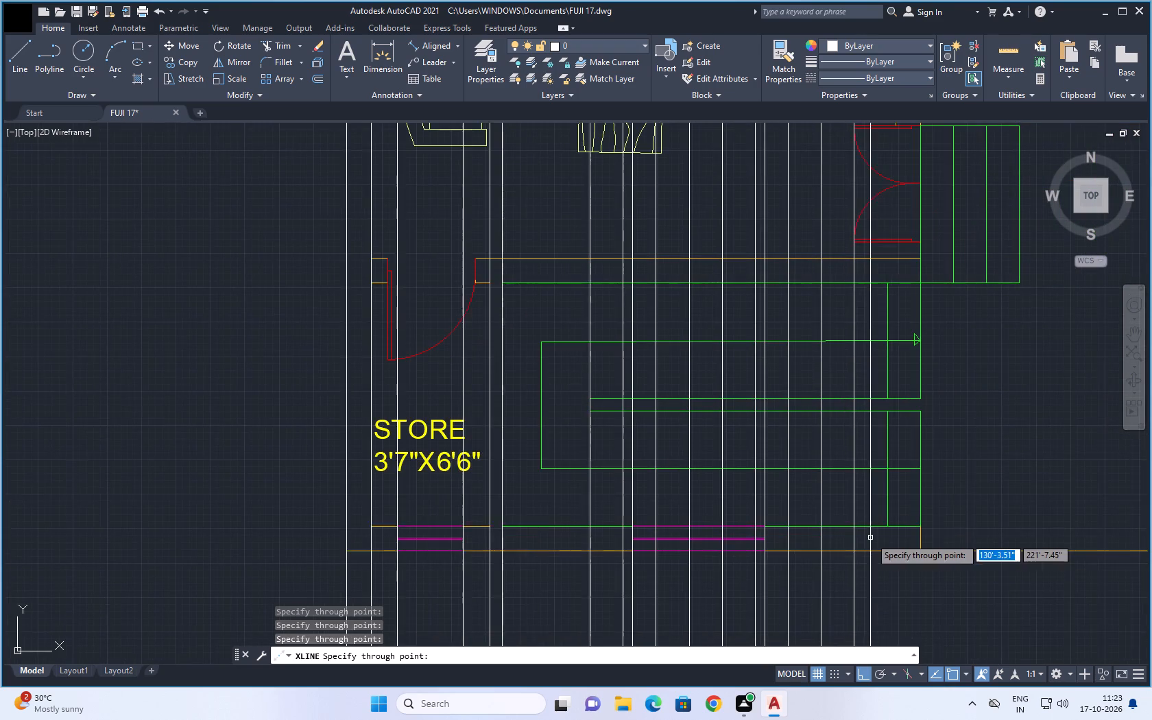
scroll(897, 538, up, 2)
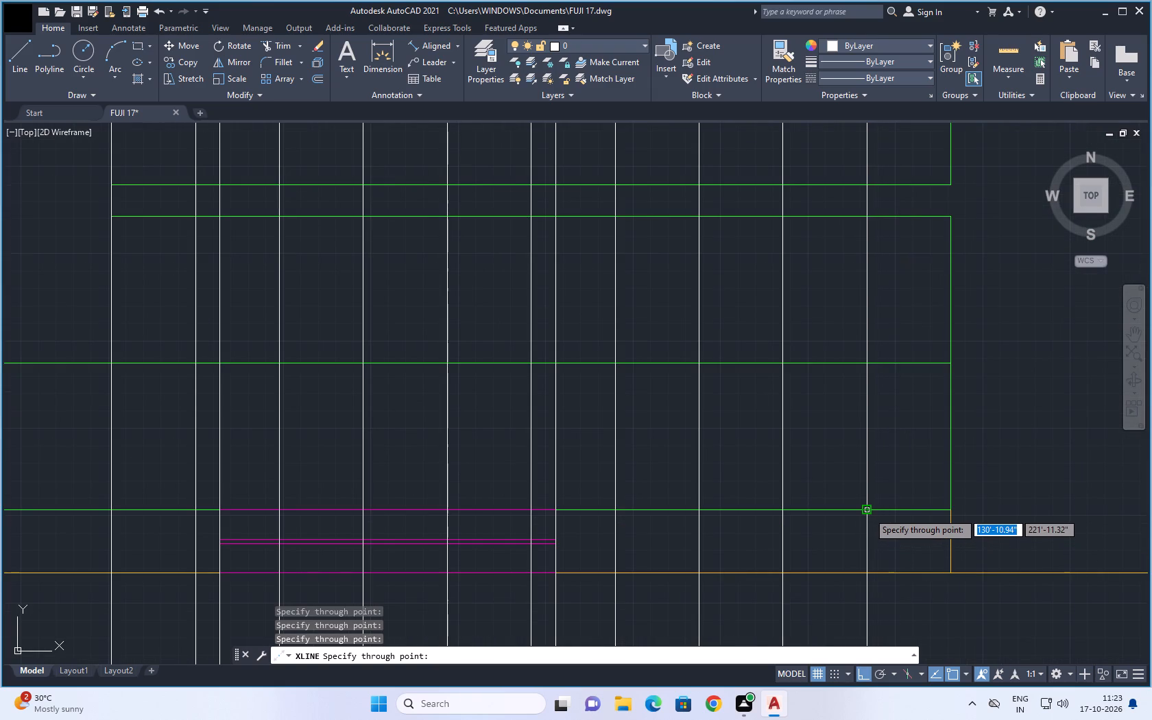
click(868, 512)
scroll(1023, 520, down, 3)
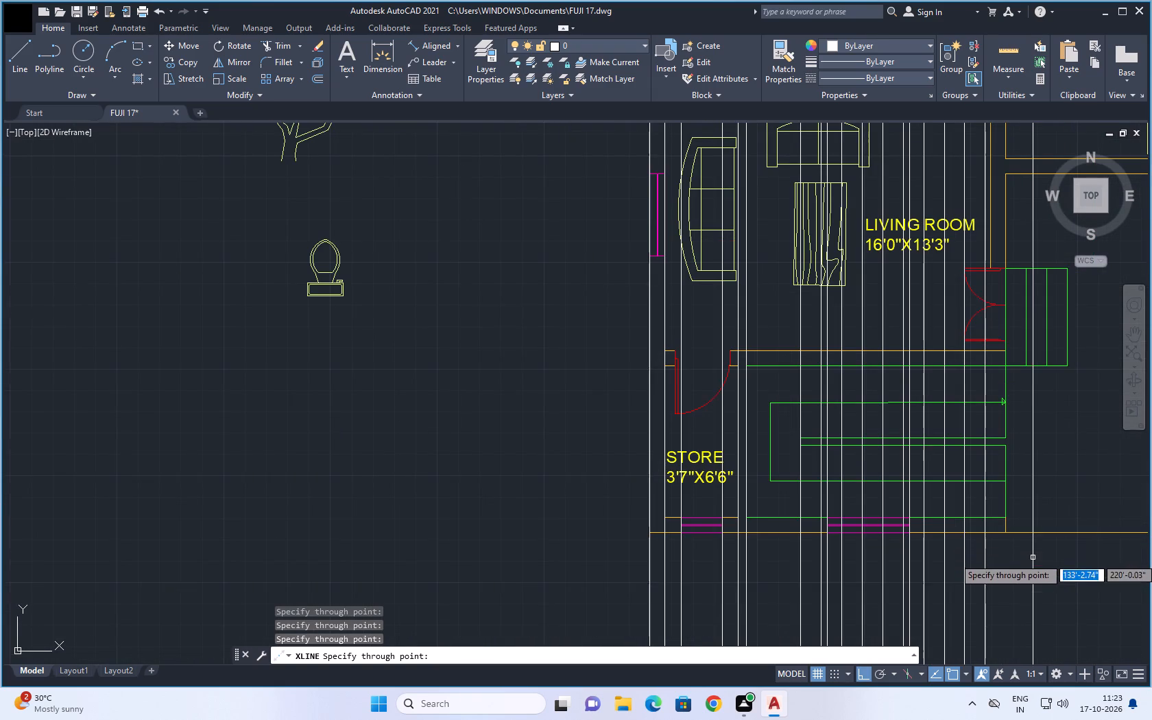
Add a vertical construction line through the staircase's east end where it meets the outer south wall line.
middle_drag(1028, 558, 864, 555)
scroll(846, 547, up, 3)
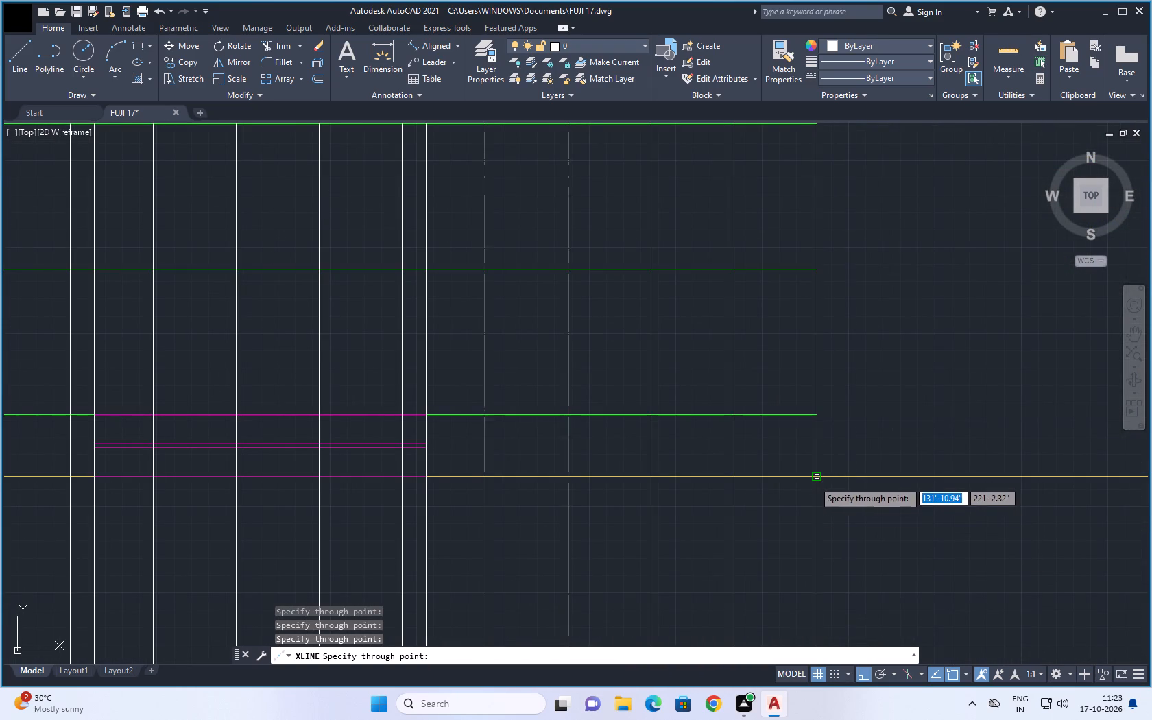
click(815, 481)
Add vertical construction lines through the west and east jambs of the kitchen window facing the open parking.
scroll(874, 505, down, 4)
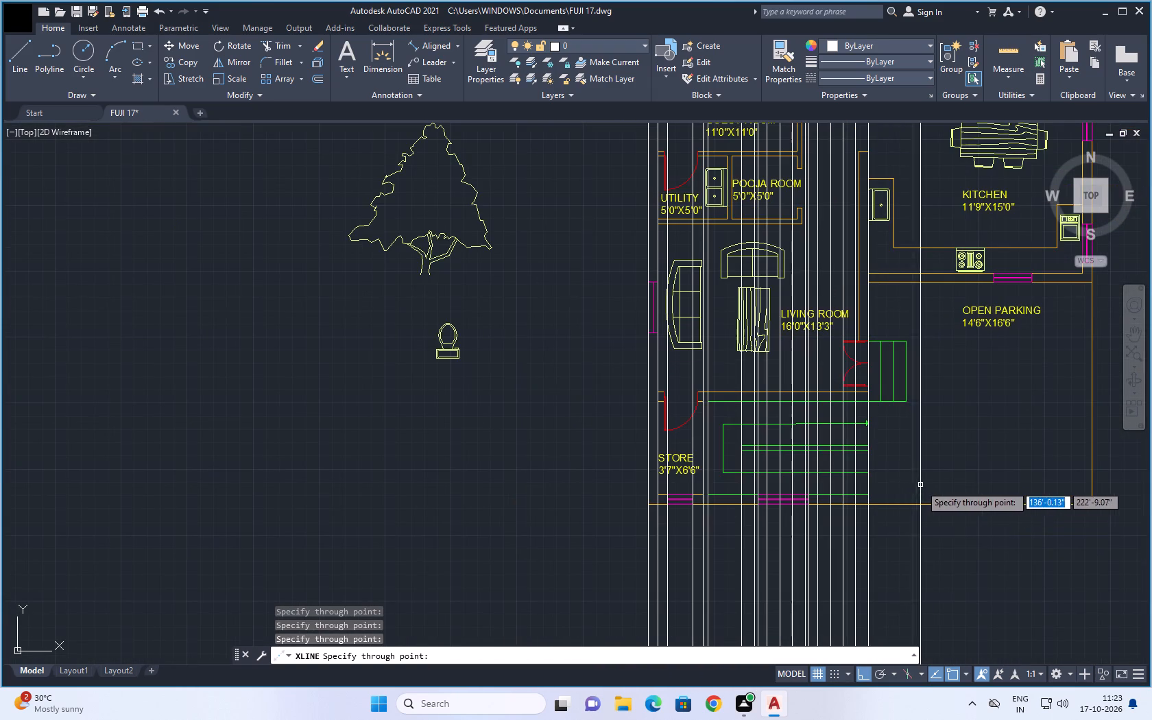
middle_drag(920, 485, 854, 487)
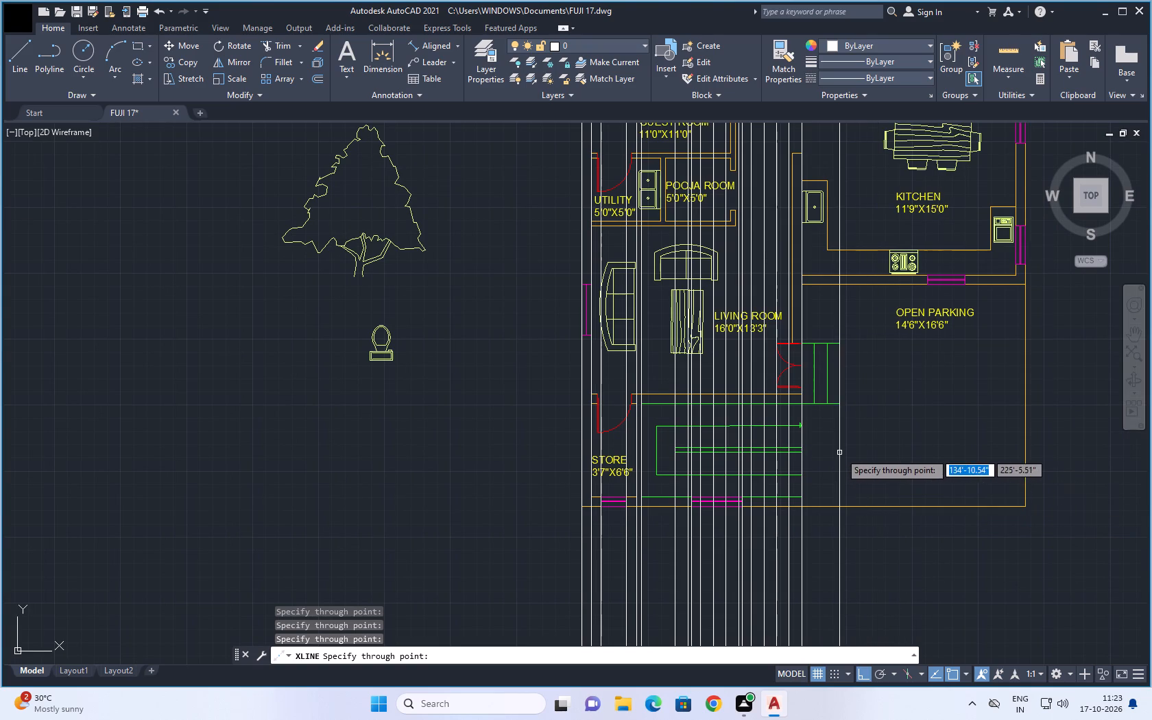
scroll(873, 466, down, 1)
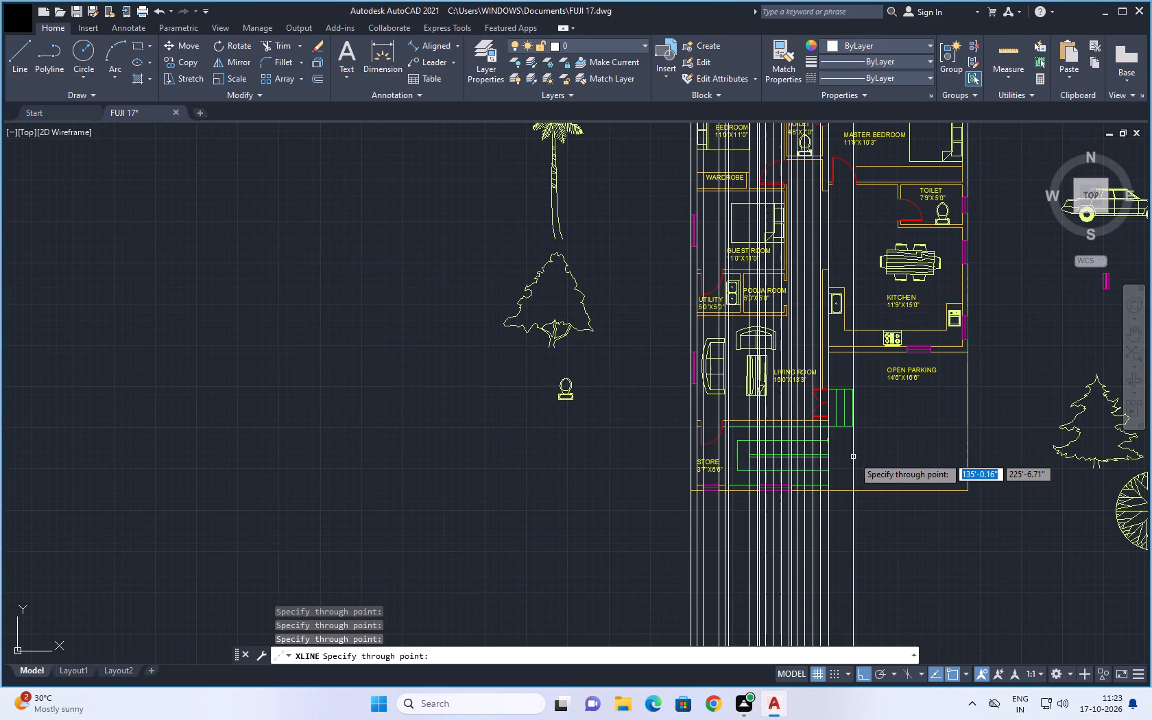
scroll(852, 457, up, 1)
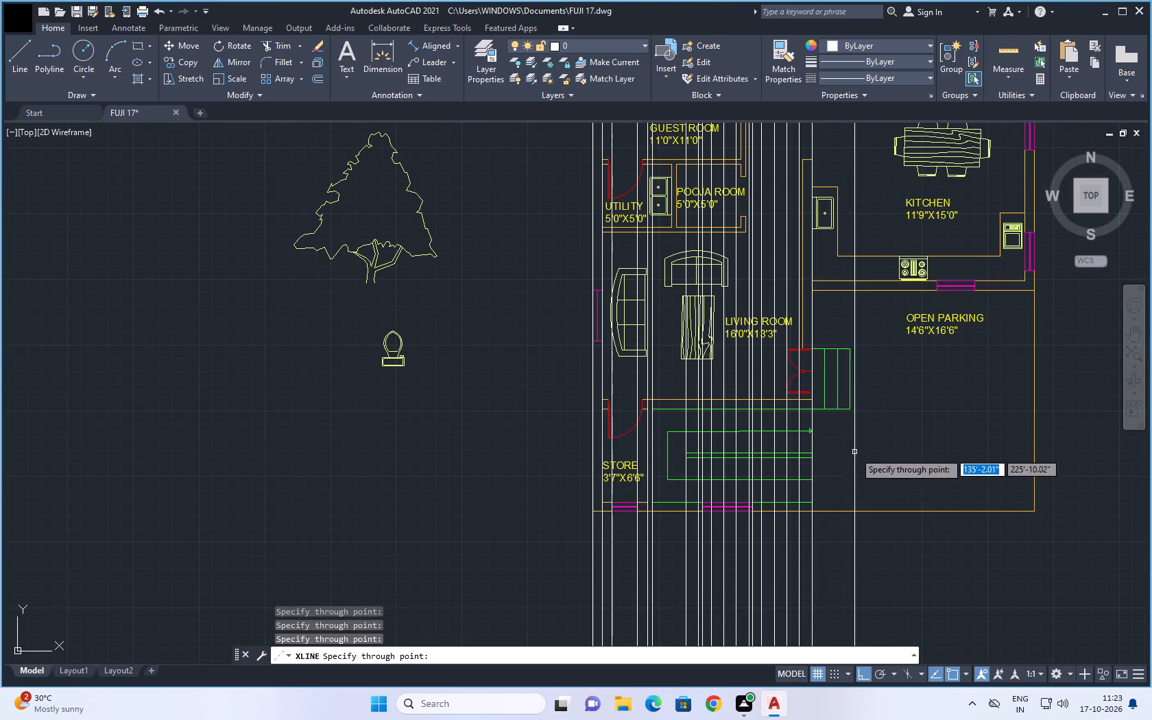
scroll(934, 286, up, 2)
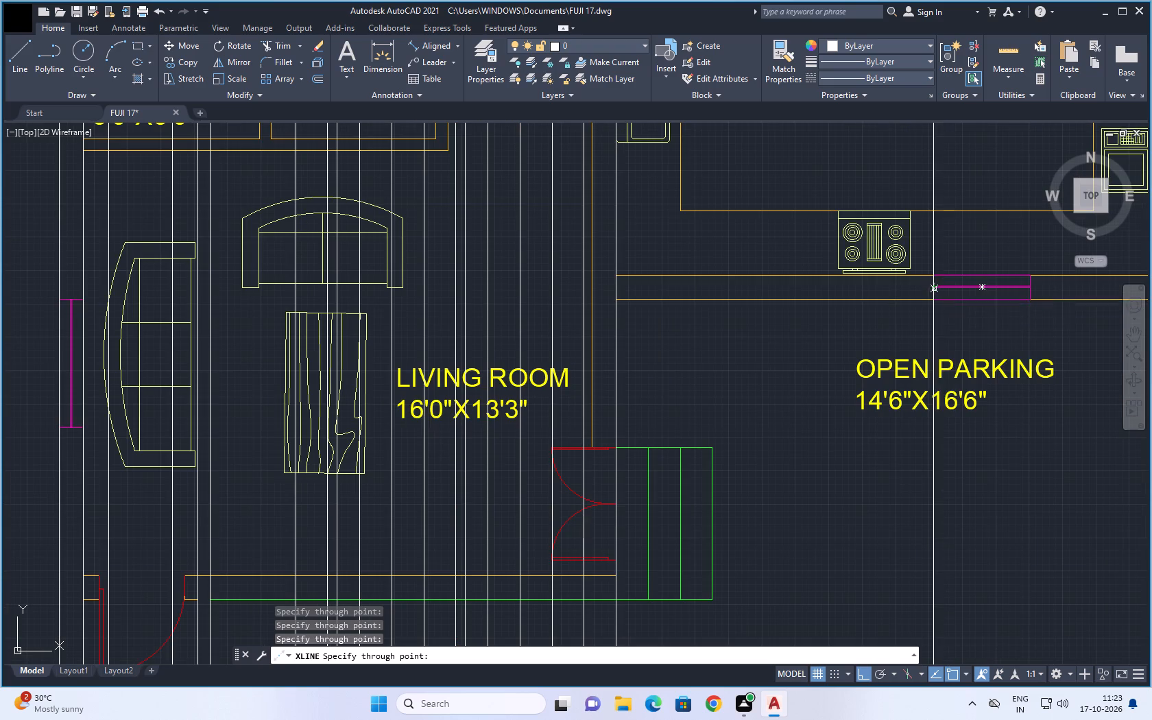
click(936, 303)
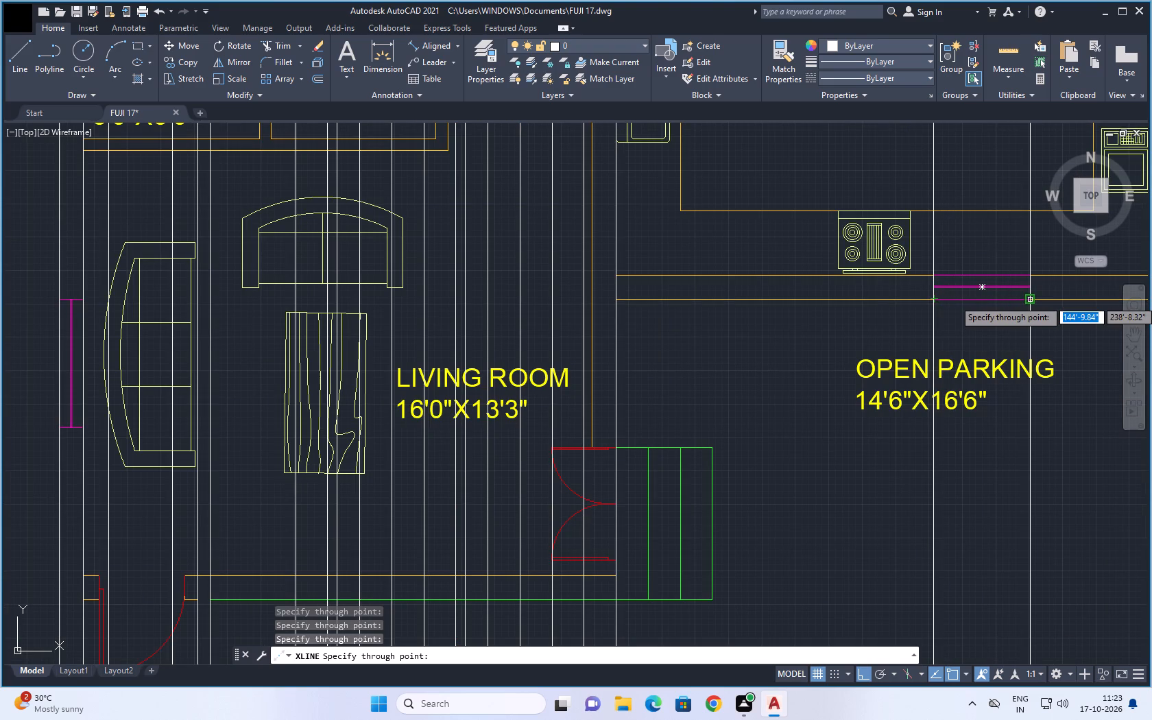
click(1029, 300)
Add vertical construction lines through the open parking's southeast corner and the inner face of the kitchen's east wall, finishing the vertical set.
scroll(1049, 347, down, 2)
middle_drag(1055, 365, 817, 330)
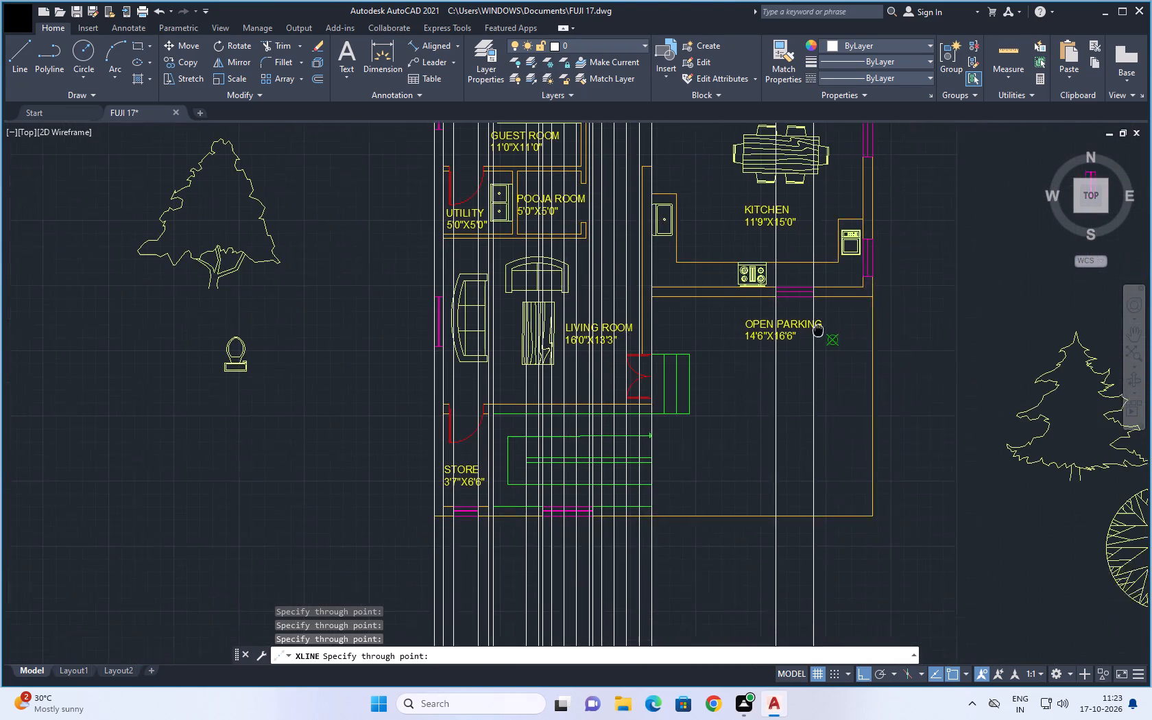
middle_drag(817, 330, 816, 329)
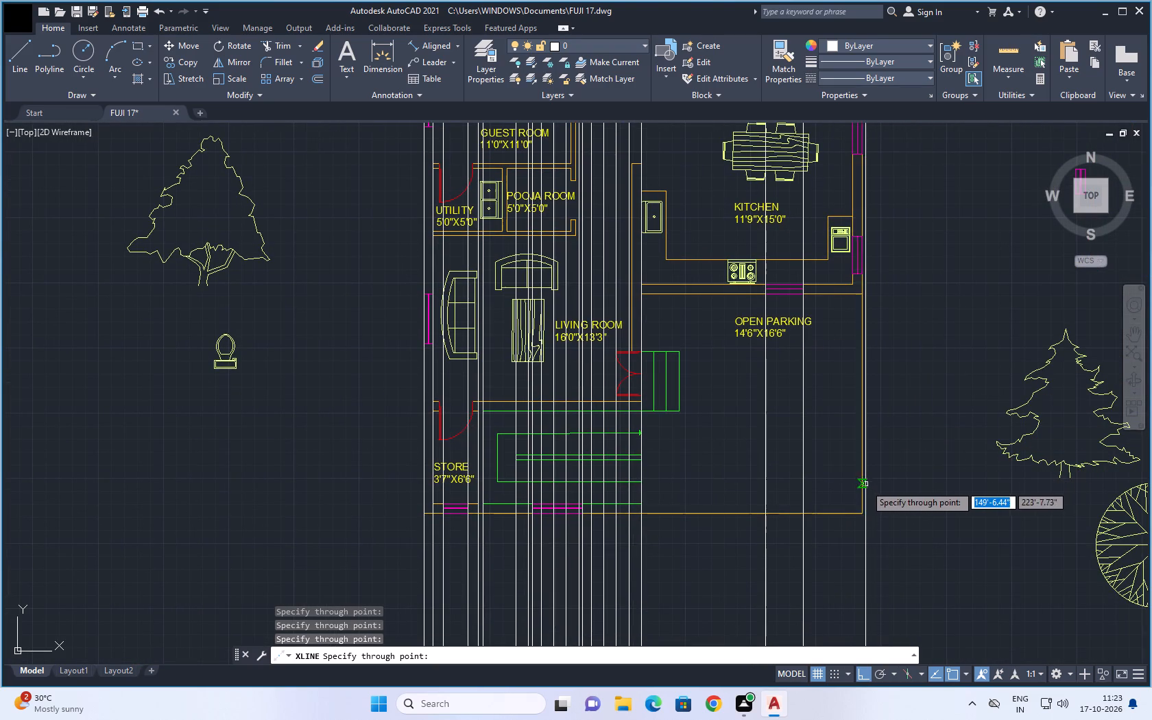
click(861, 512)
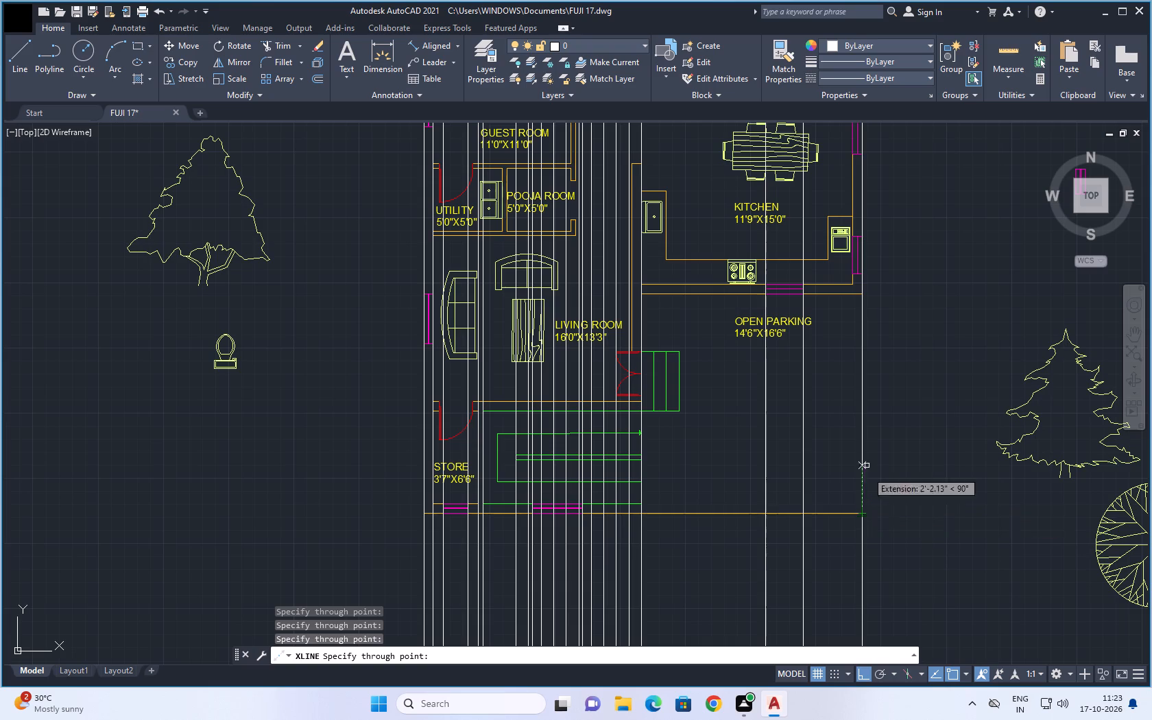
click(855, 289)
scroll(924, 337, down, 2)
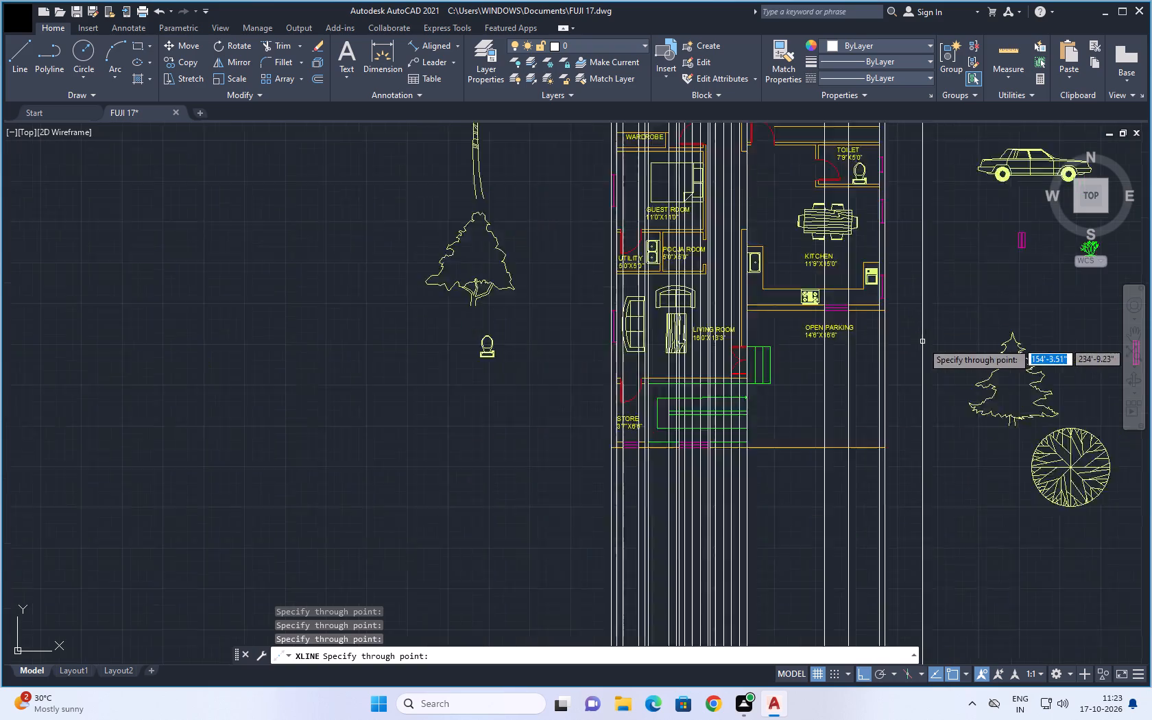
middle_drag(923, 384, 918, 212)
scroll(923, 369, down, 1)
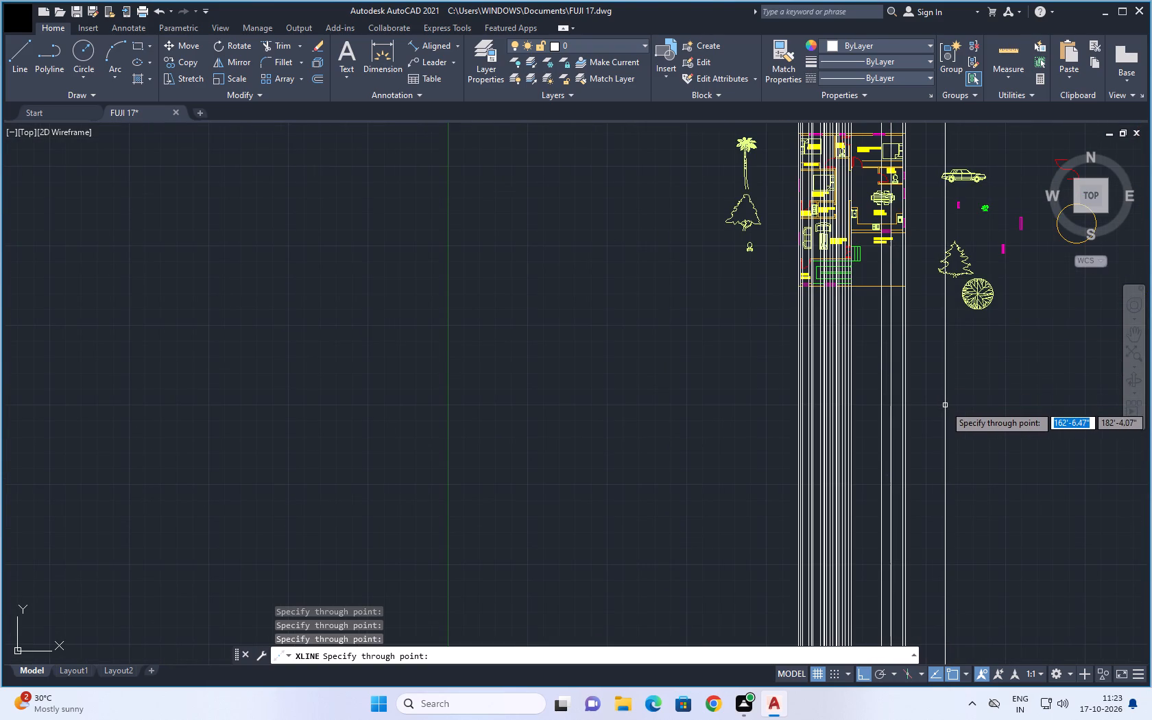
scroll(945, 405, up, 2)
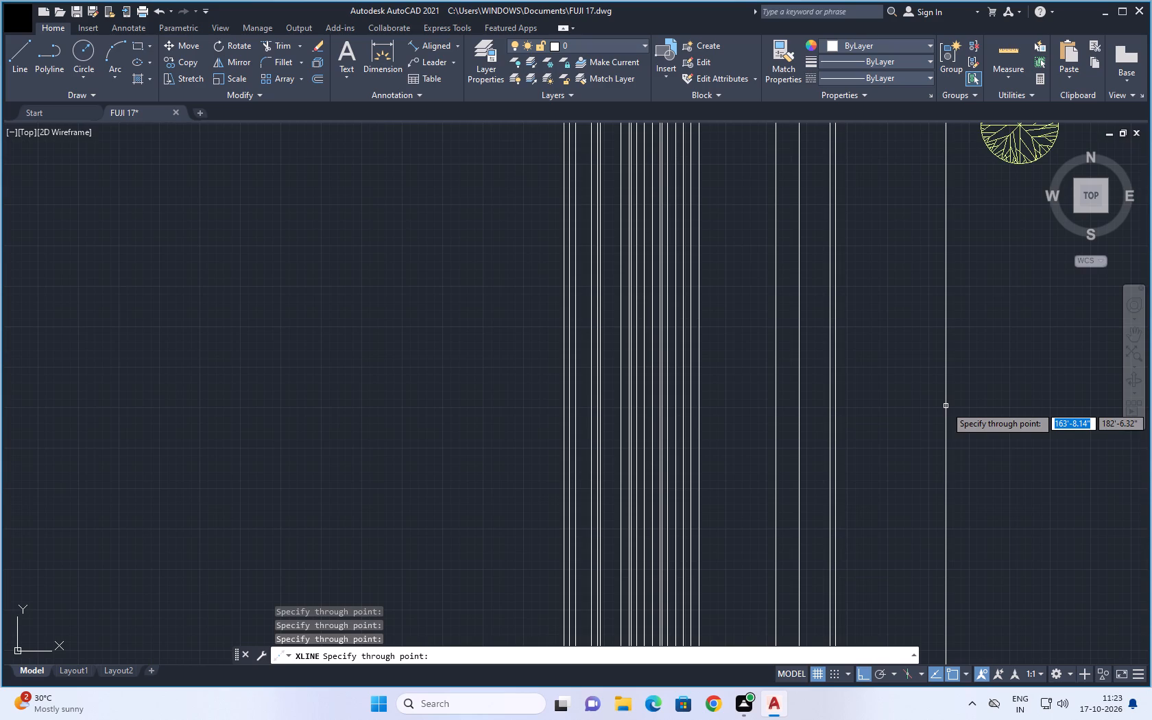
key(Escape)
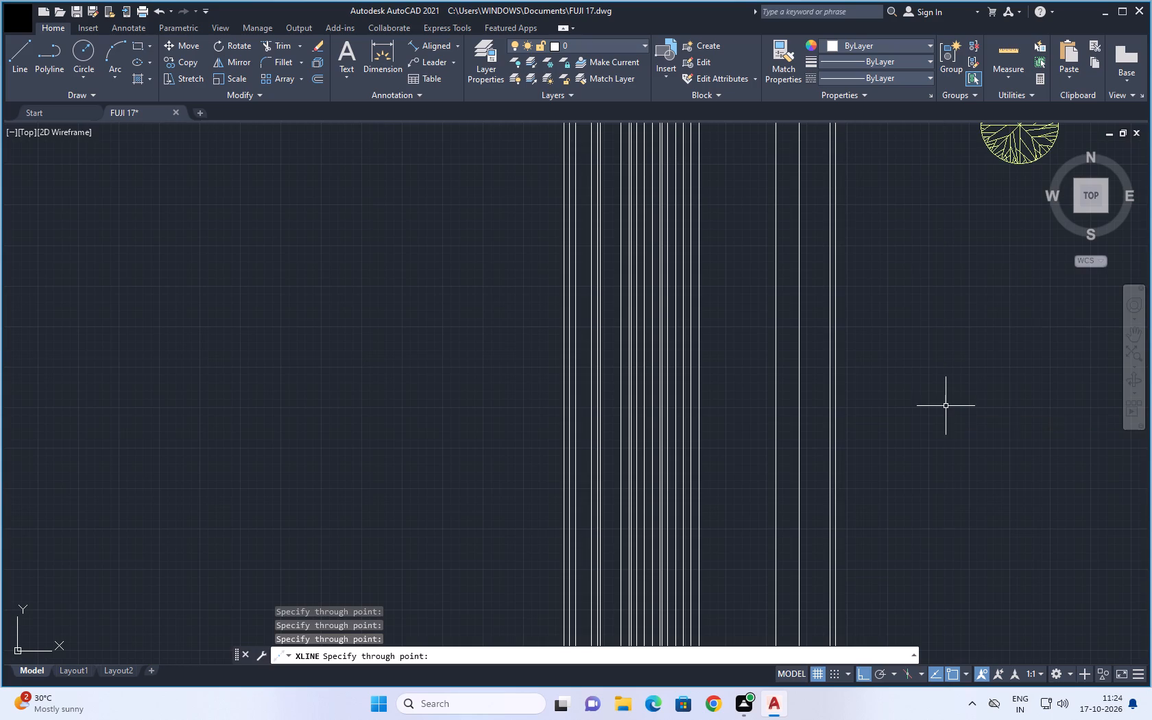
key(Escape)
Draw one horizontal construction line across the projected vertical lines, well south of the floor plan, as the elevation's base line.
scroll(948, 421, down, 2)
middle_drag(946, 453, 863, 394)
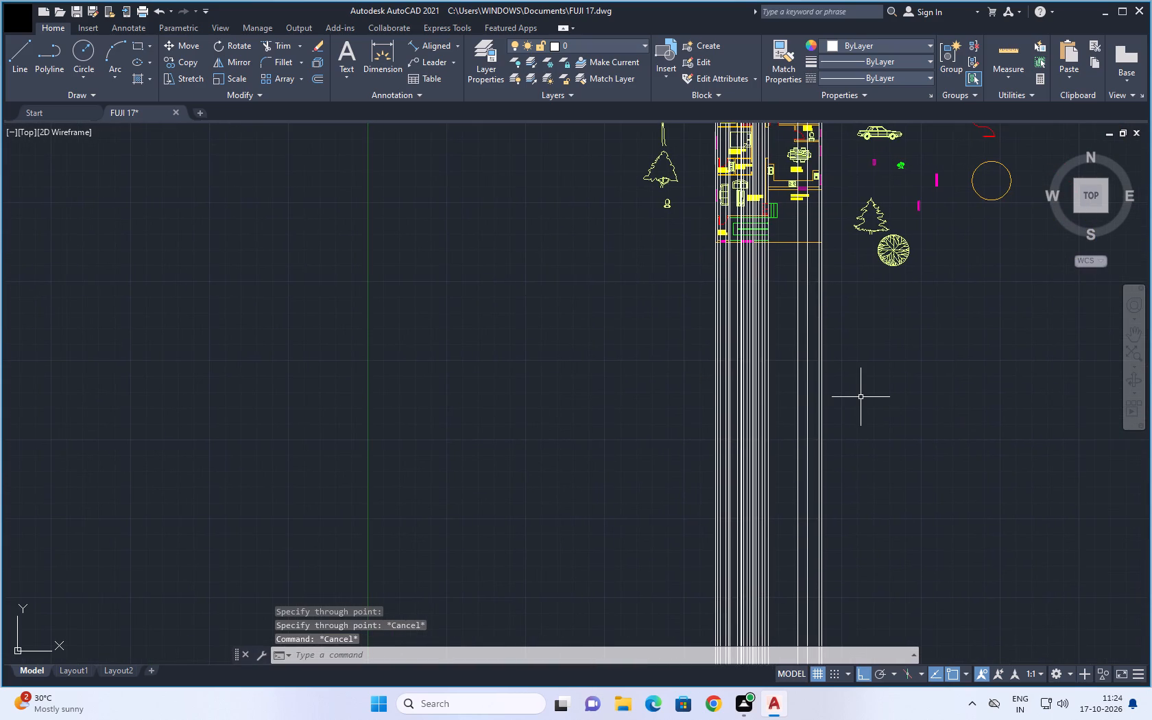
middle_drag(976, 426, 968, 416)
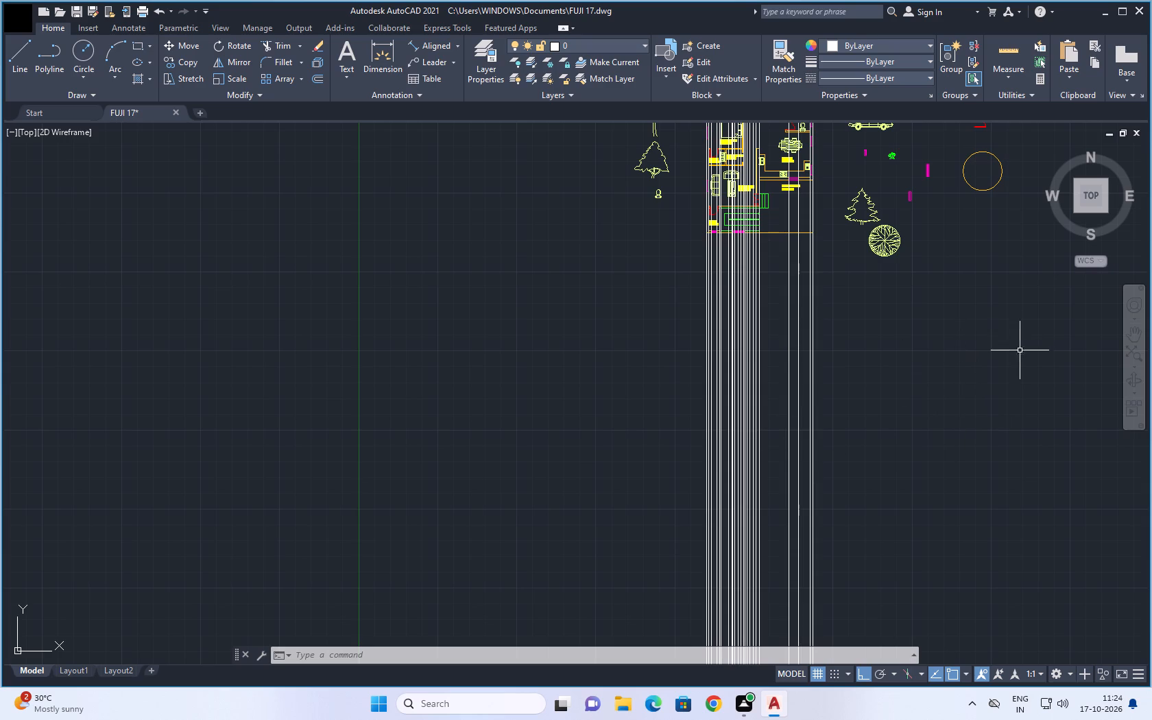
middle_drag(963, 379, 891, 376)
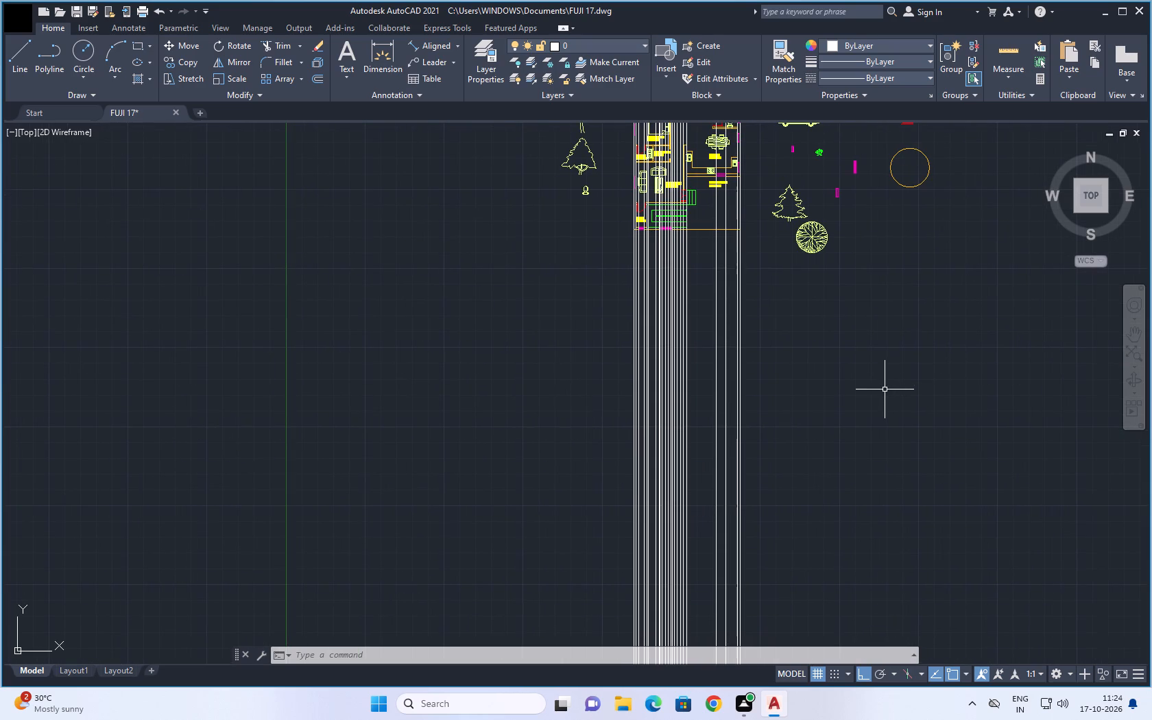
middle_drag(903, 346, 882, 376)
scroll(881, 384, up, 1)
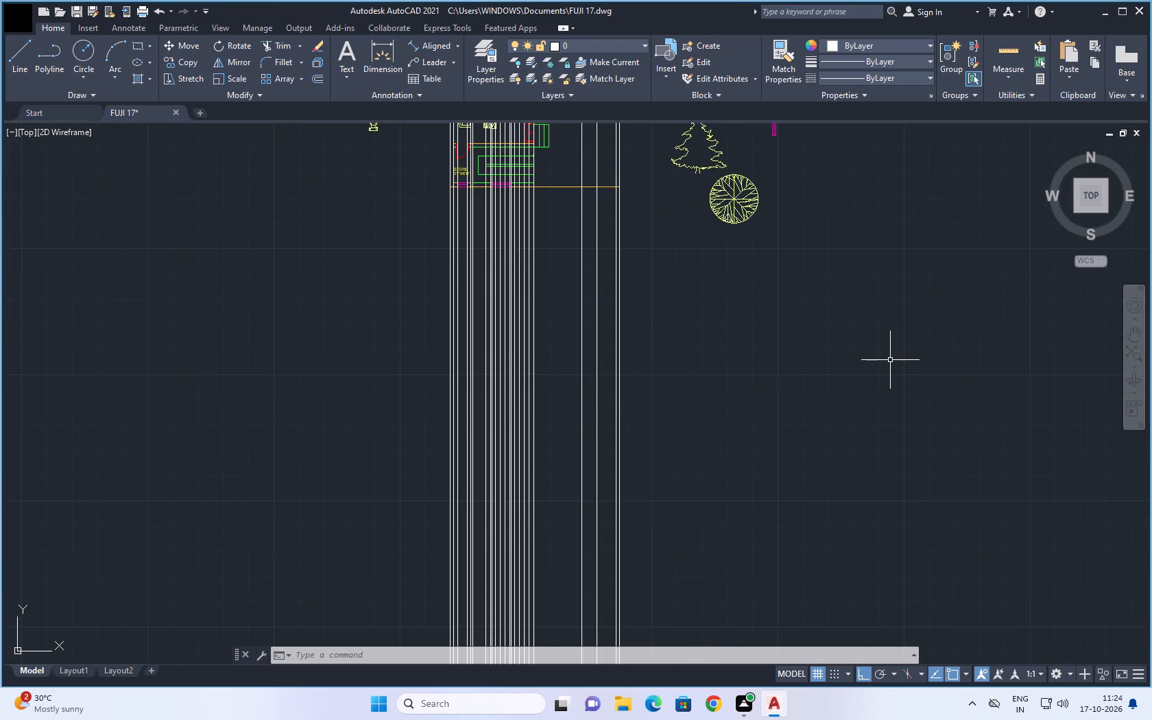
key(Escape)
key(Escape)
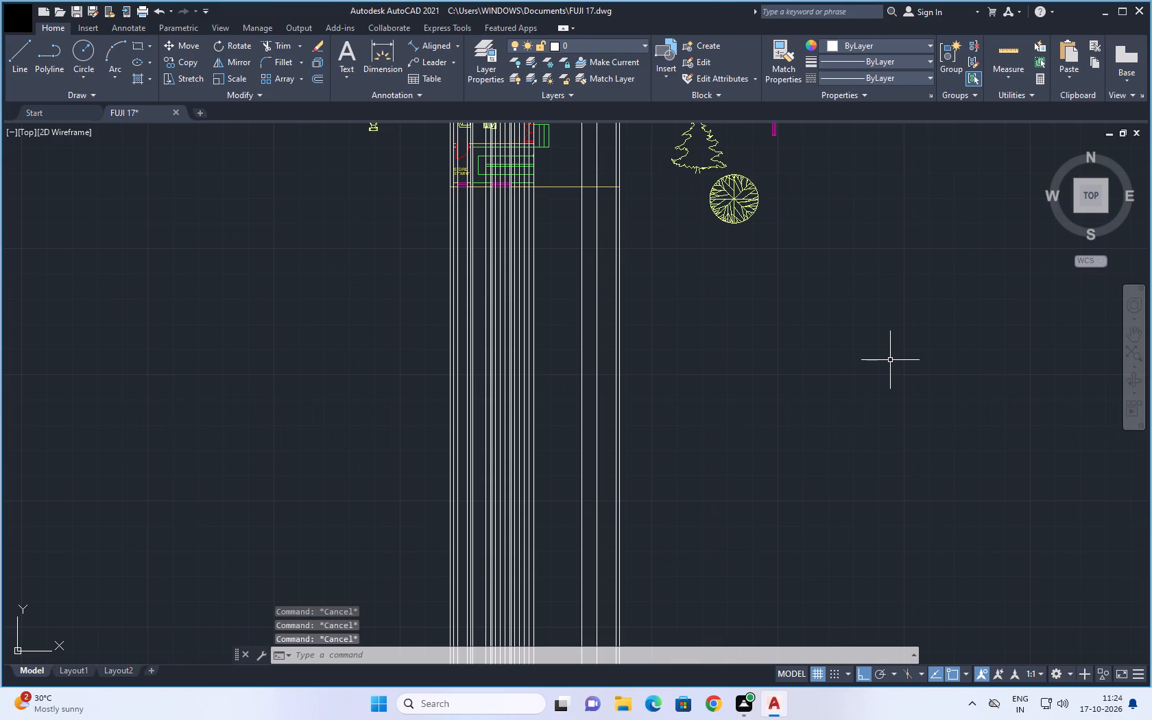
text(XL H)
key(space)
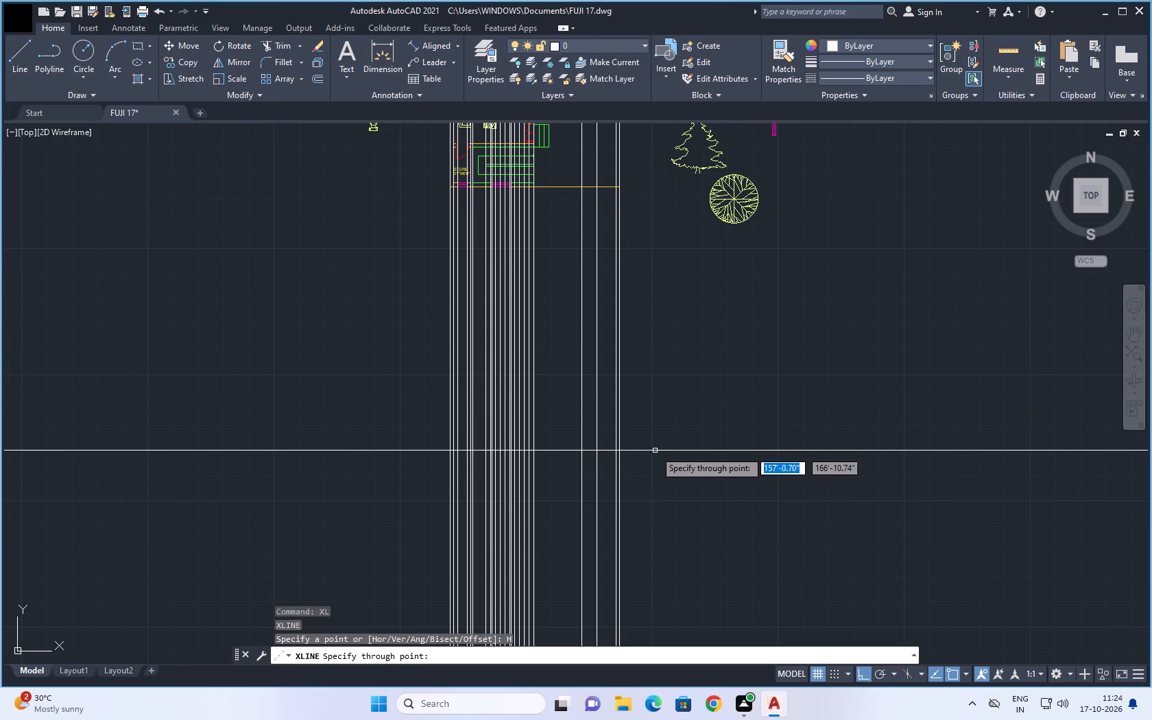
click(634, 467)
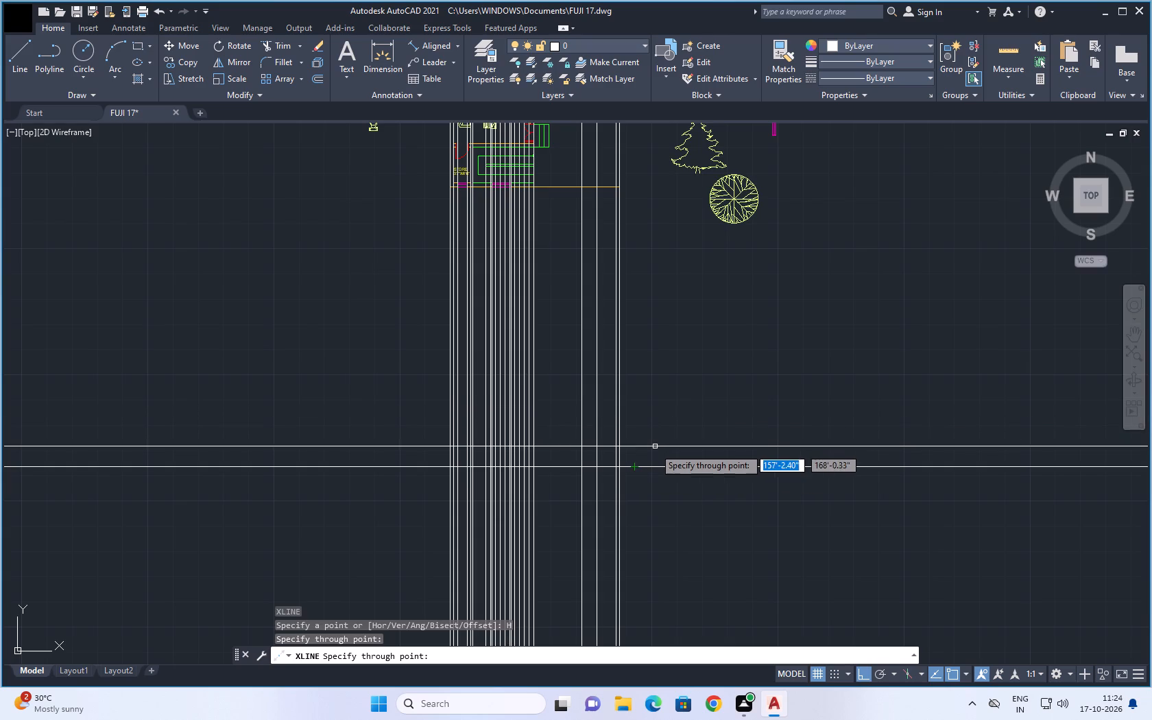
scroll(653, 449, up, 1)
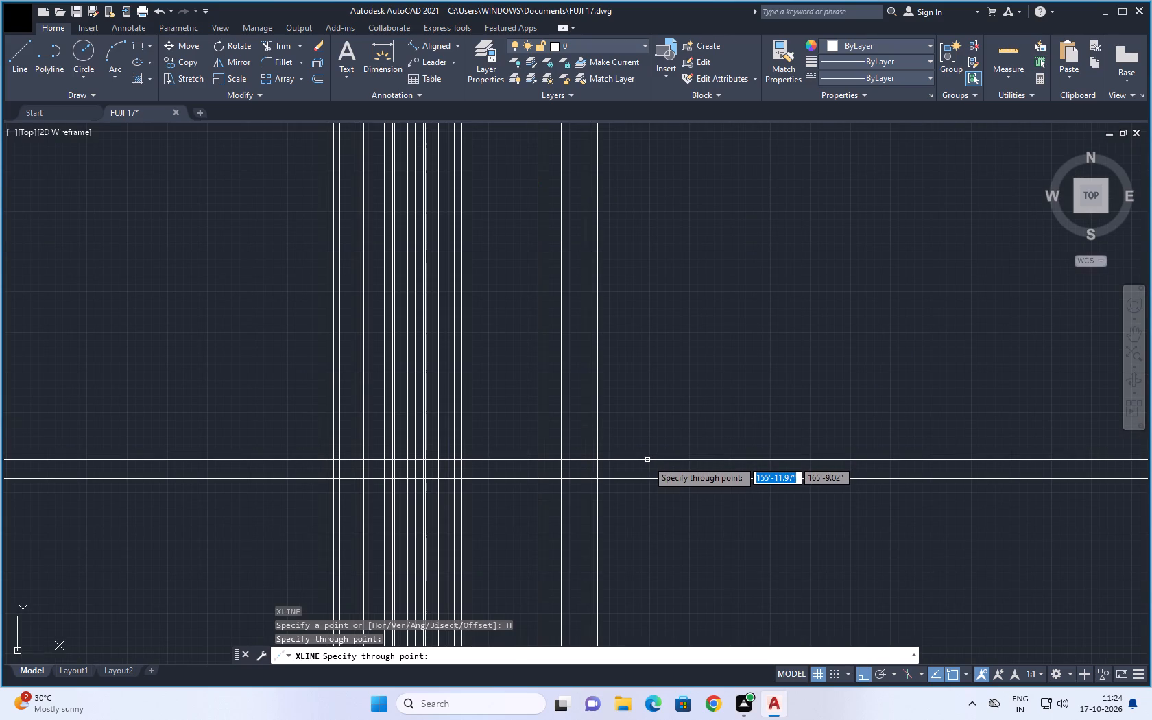
scroll(653, 458, down, 1)
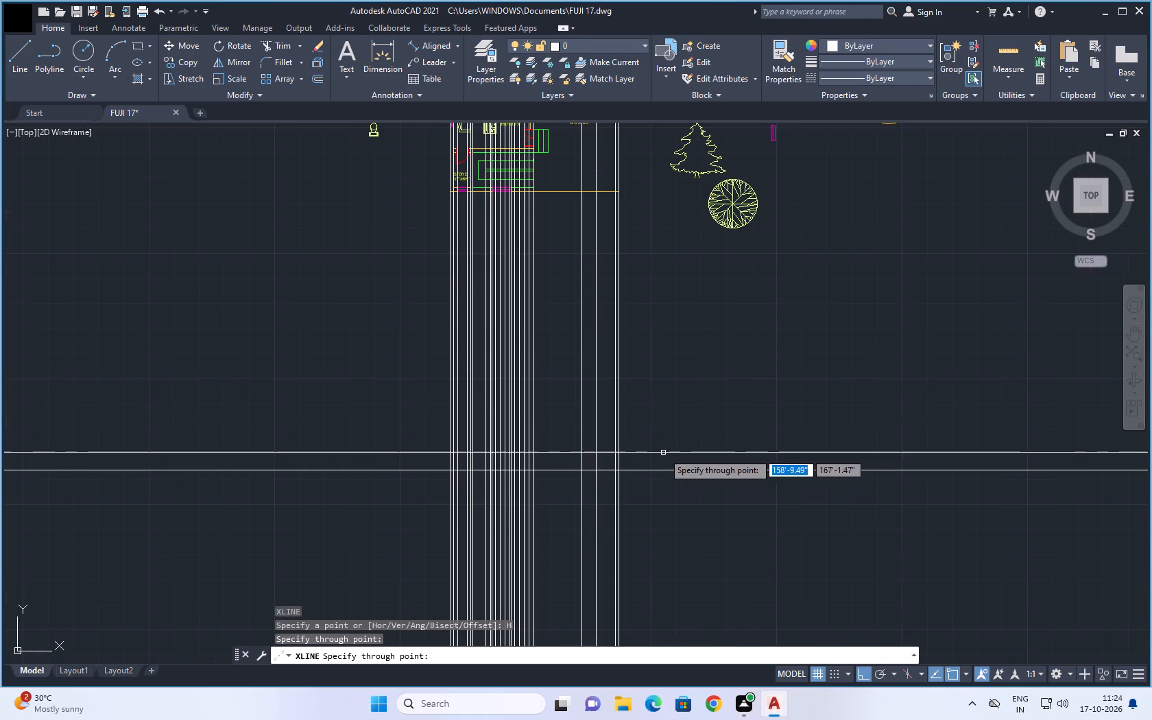
middle_drag(677, 453, 721, 461)
scroll(698, 468, up, 1)
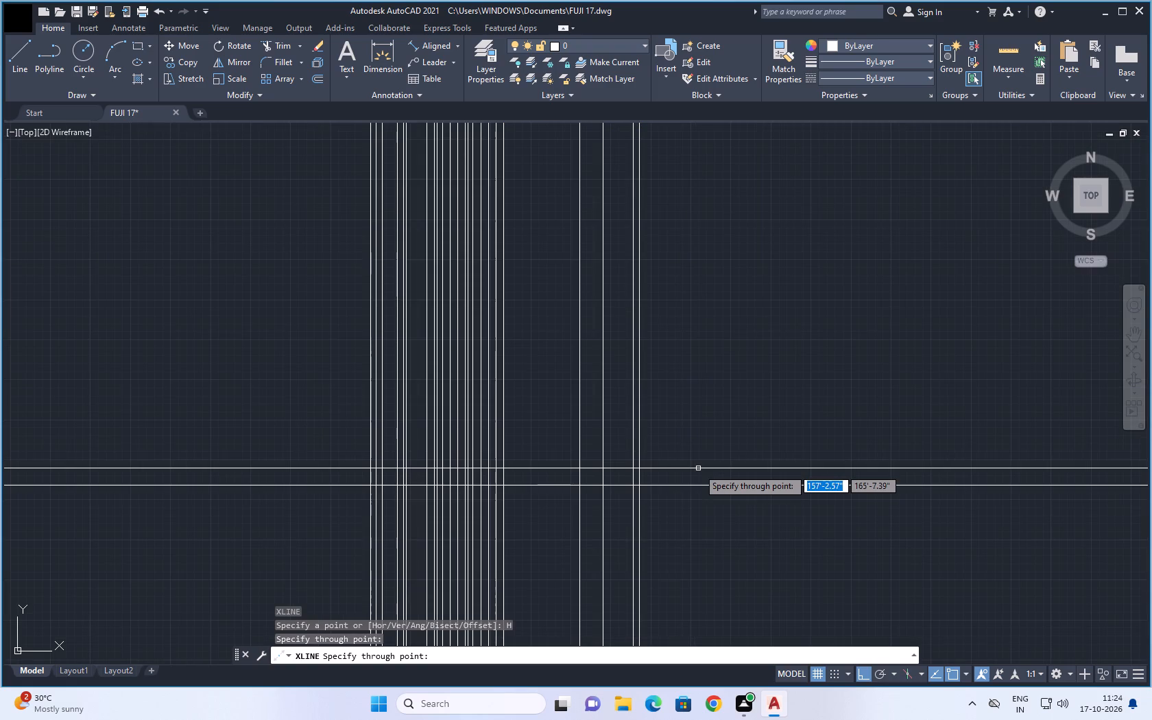
key(Escape)
key(Escape)
key(Escape)
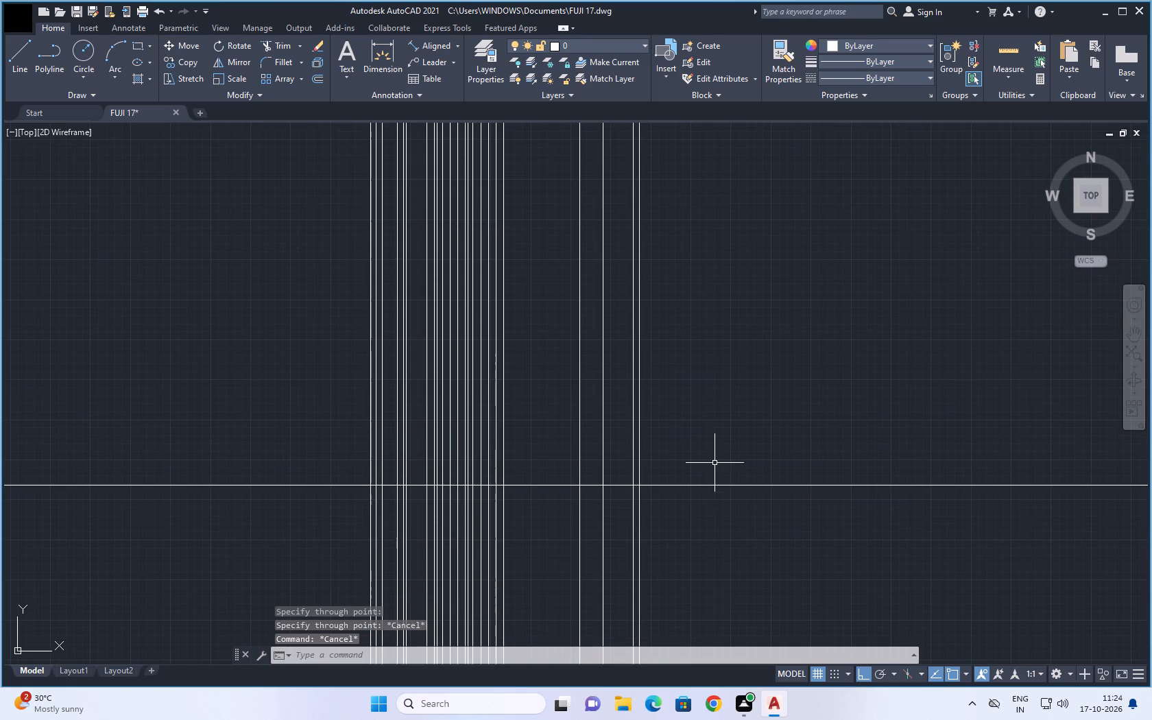
key(Escape)
key(Escape)
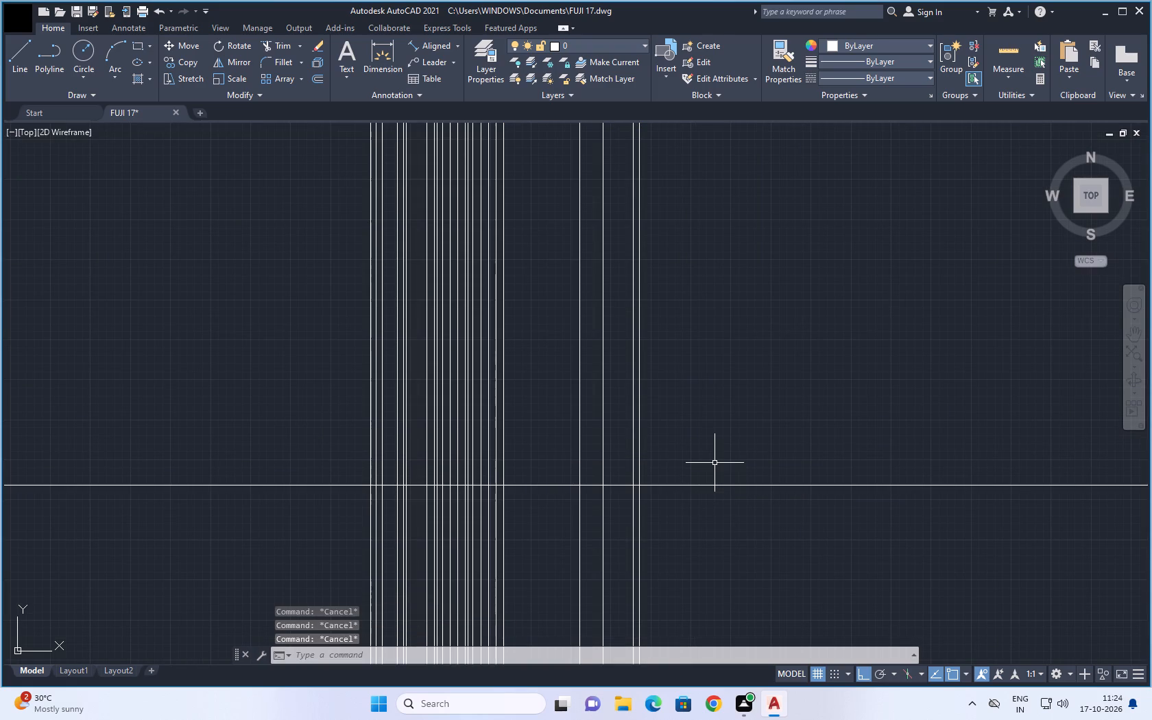
key(Escape)
key(Escape)
Offset the elevation's base line upward by 7" four times in succession, each from the newest line, to set out the step heights.
key(o)
key(Return)
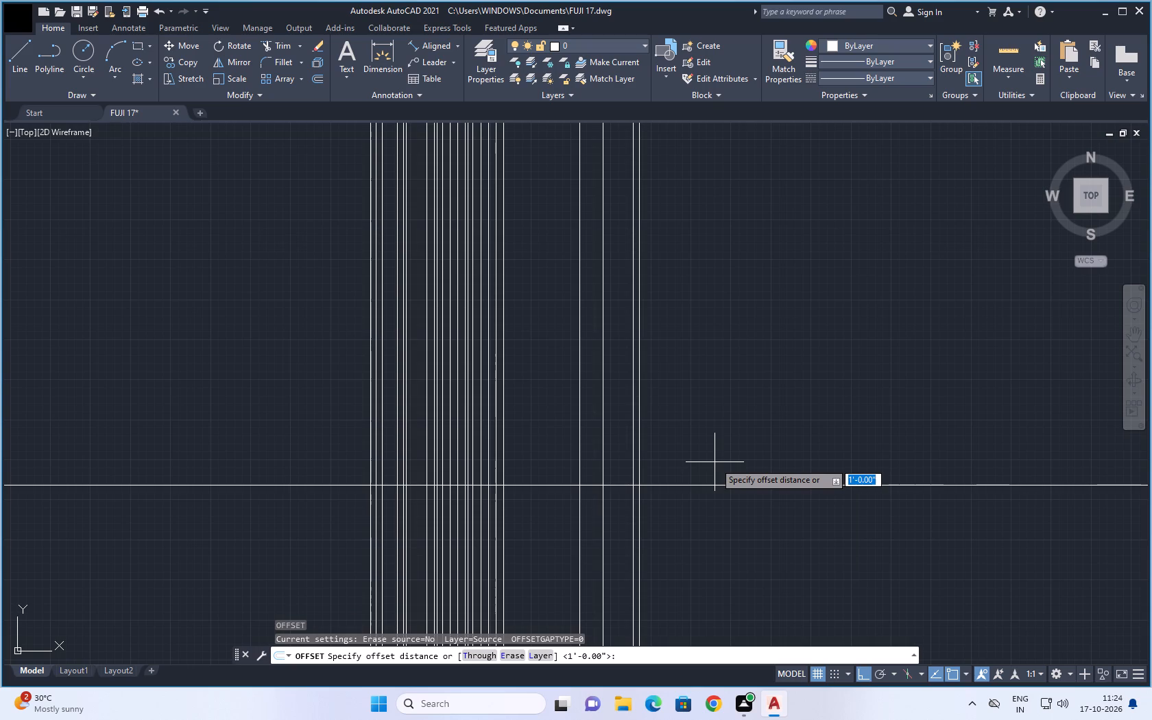
text(7")
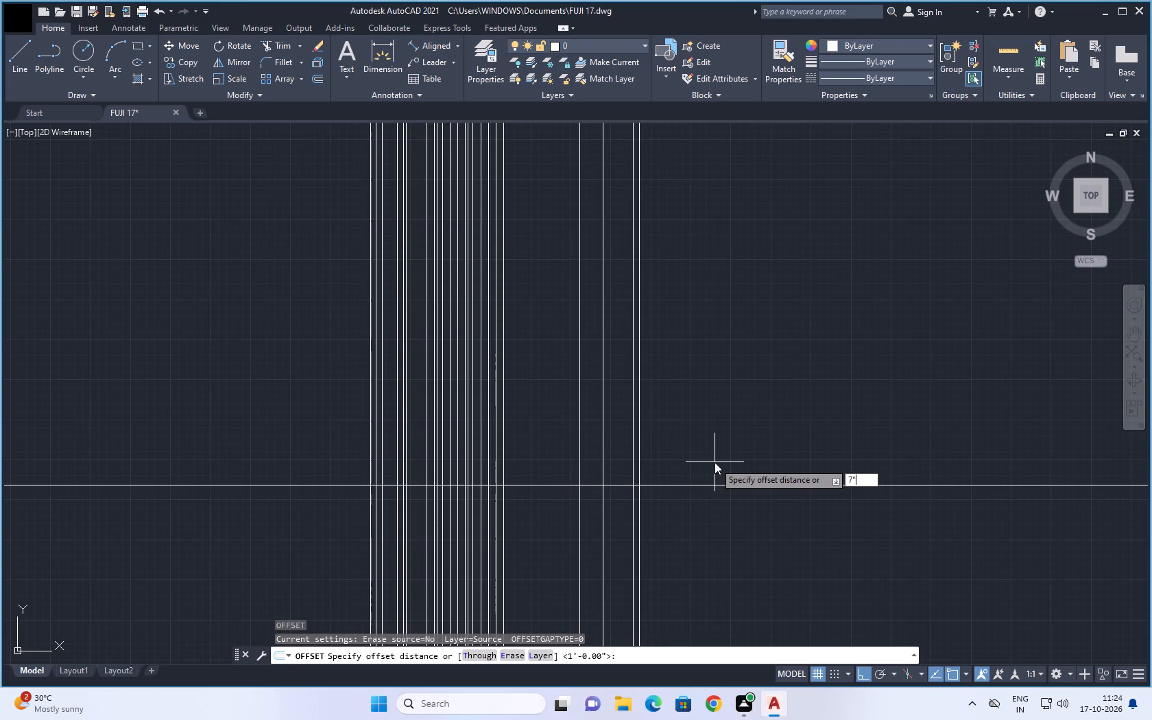
key(Return)
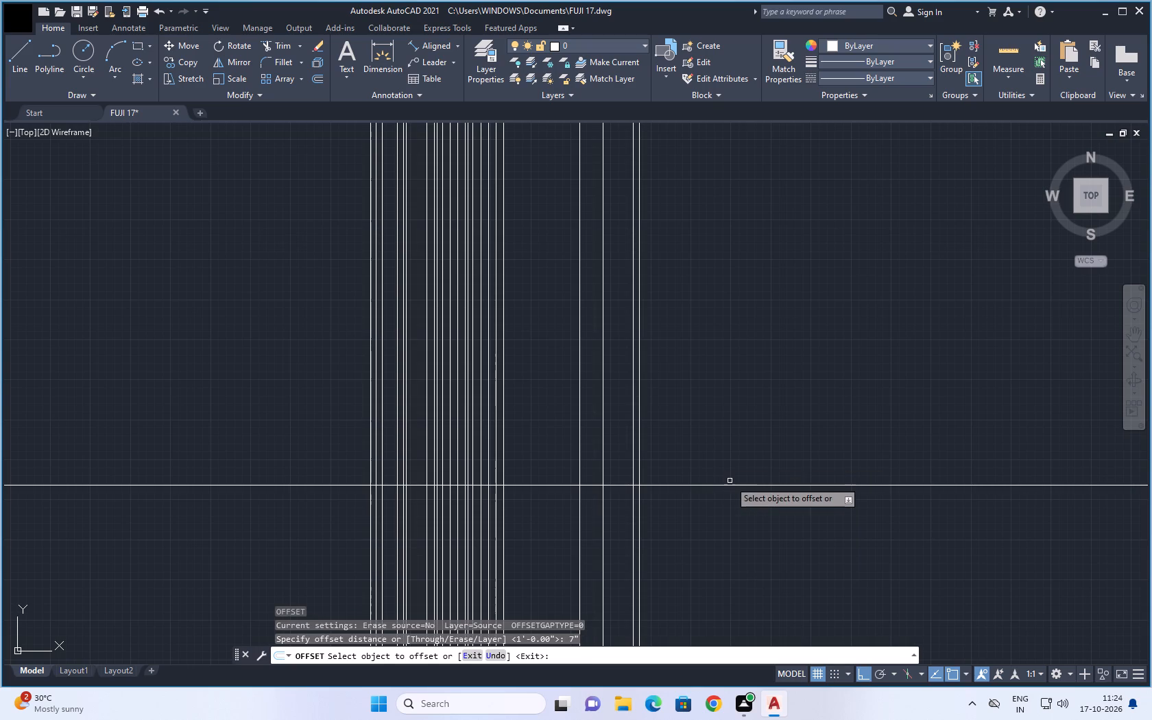
click(730, 485)
click(747, 432)
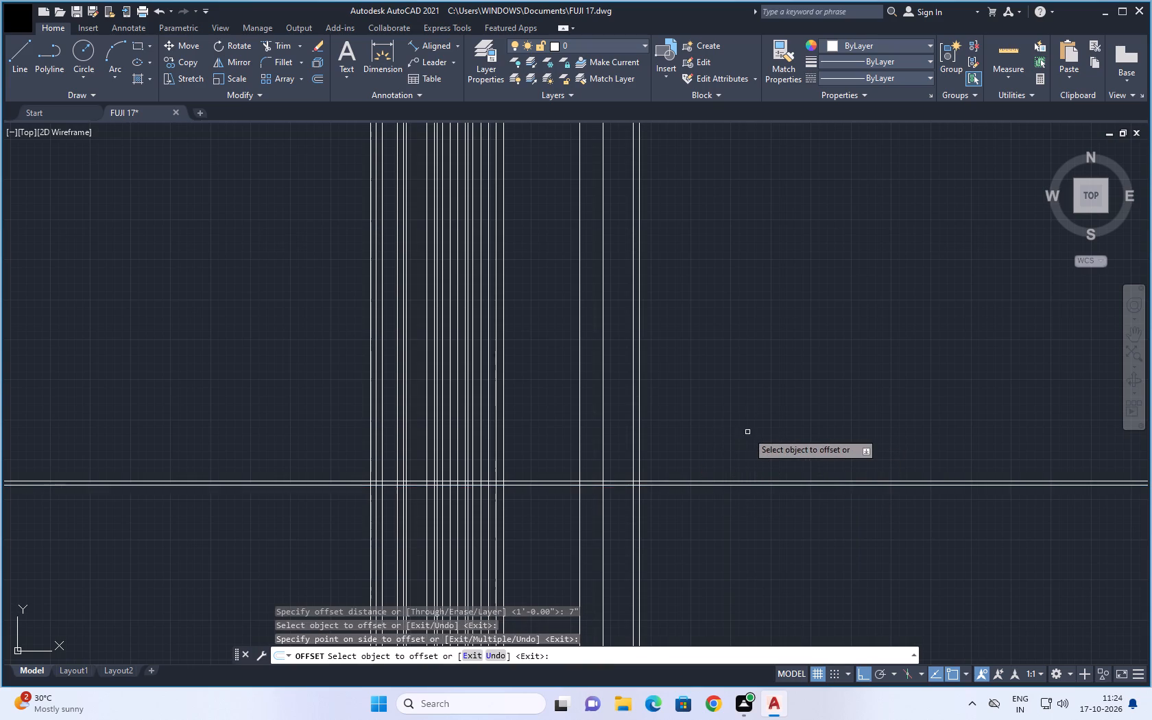
scroll(715, 479, up, 3)
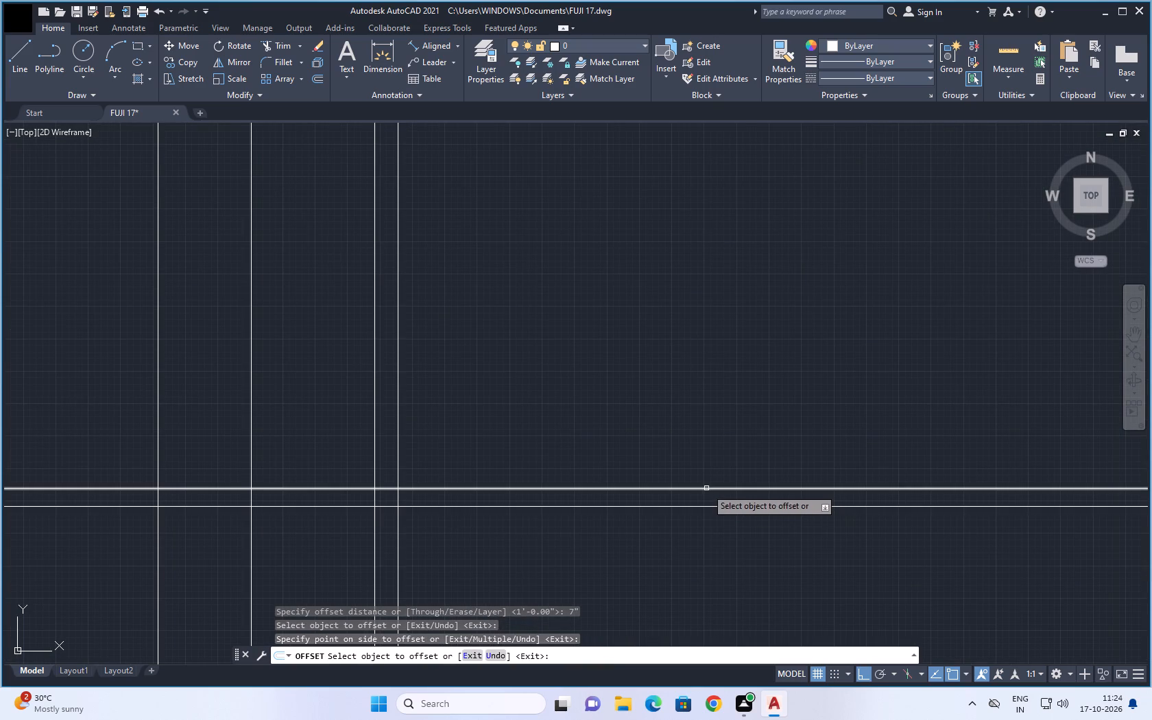
click(706, 488)
click(734, 424)
click(706, 469)
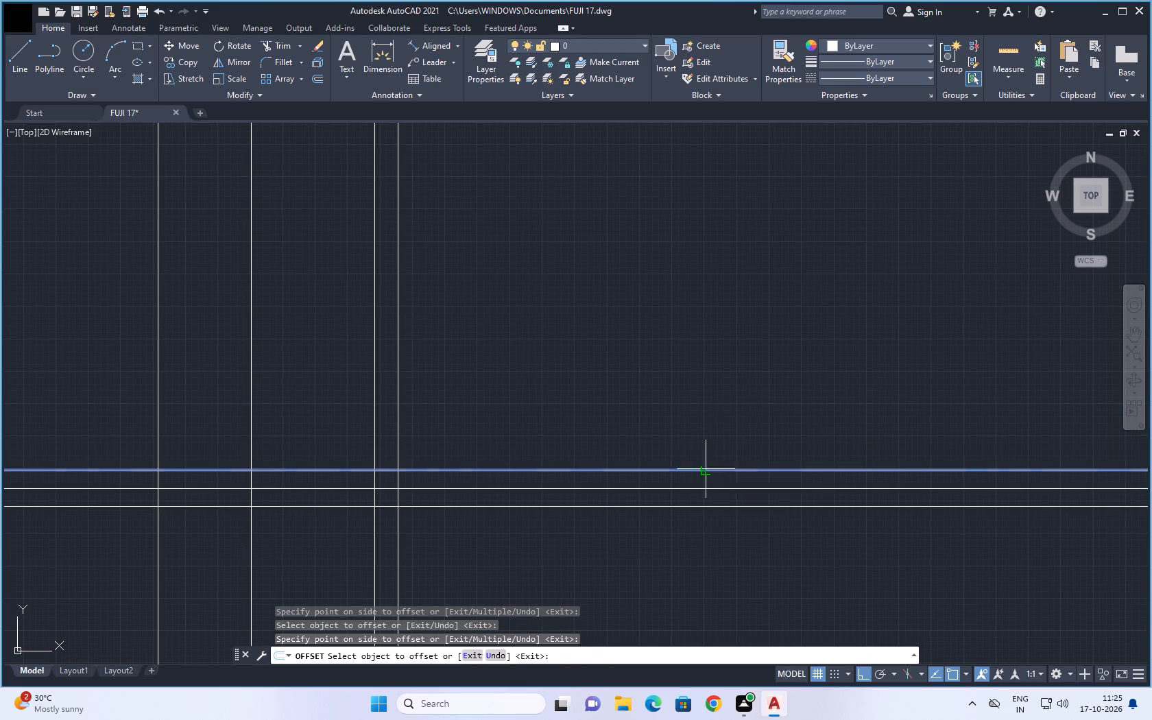
click(723, 411)
scroll(718, 422, down, 1)
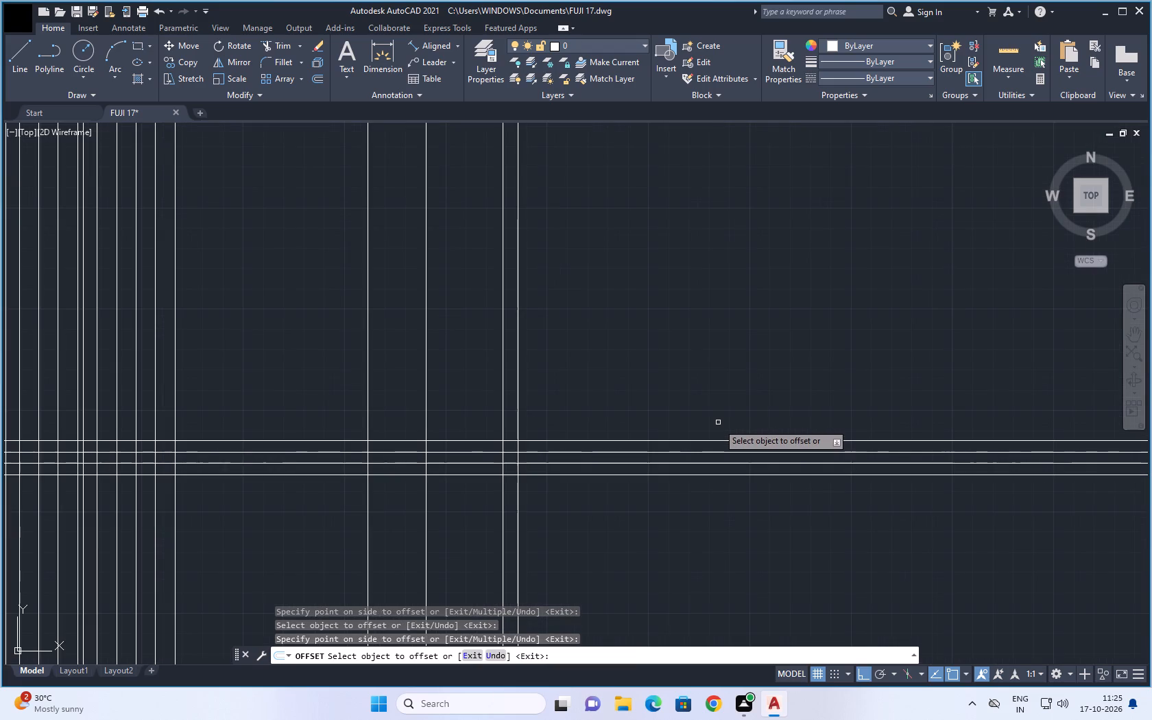
middle_drag(717, 418, 778, 447)
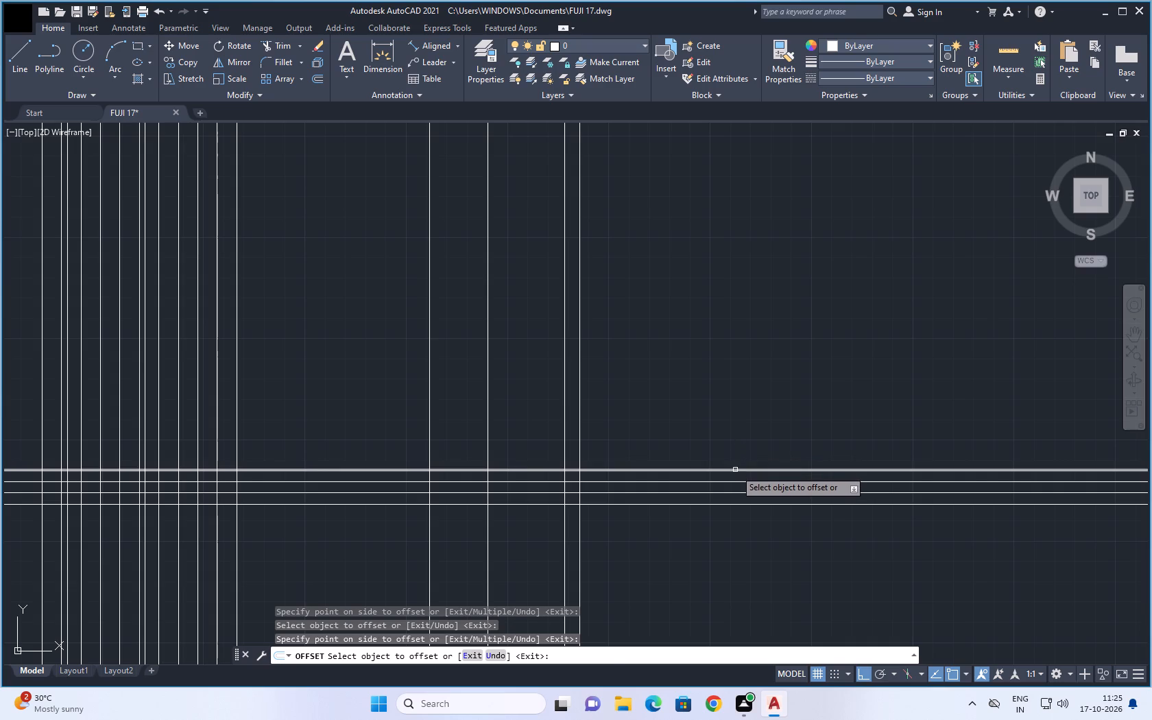
click(735, 470)
click(740, 434)
Offset the uppermost step-height line 10' upward.
scroll(740, 434, down, 1)
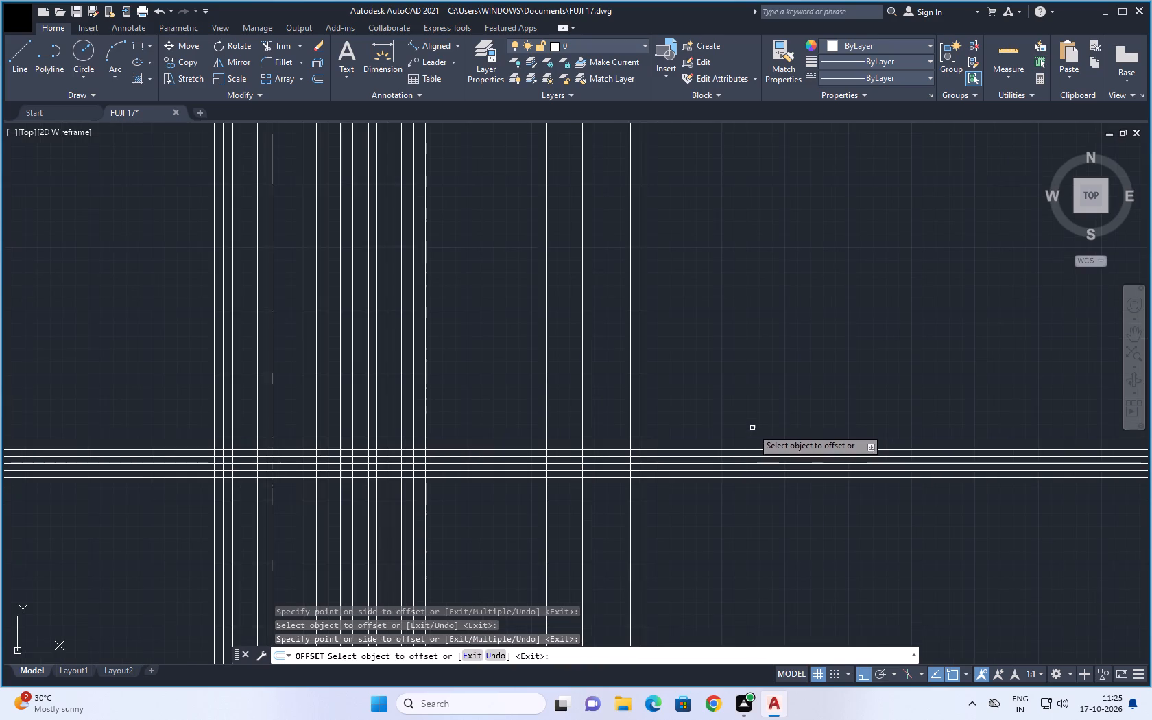
middle_drag(752, 428, 738, 458)
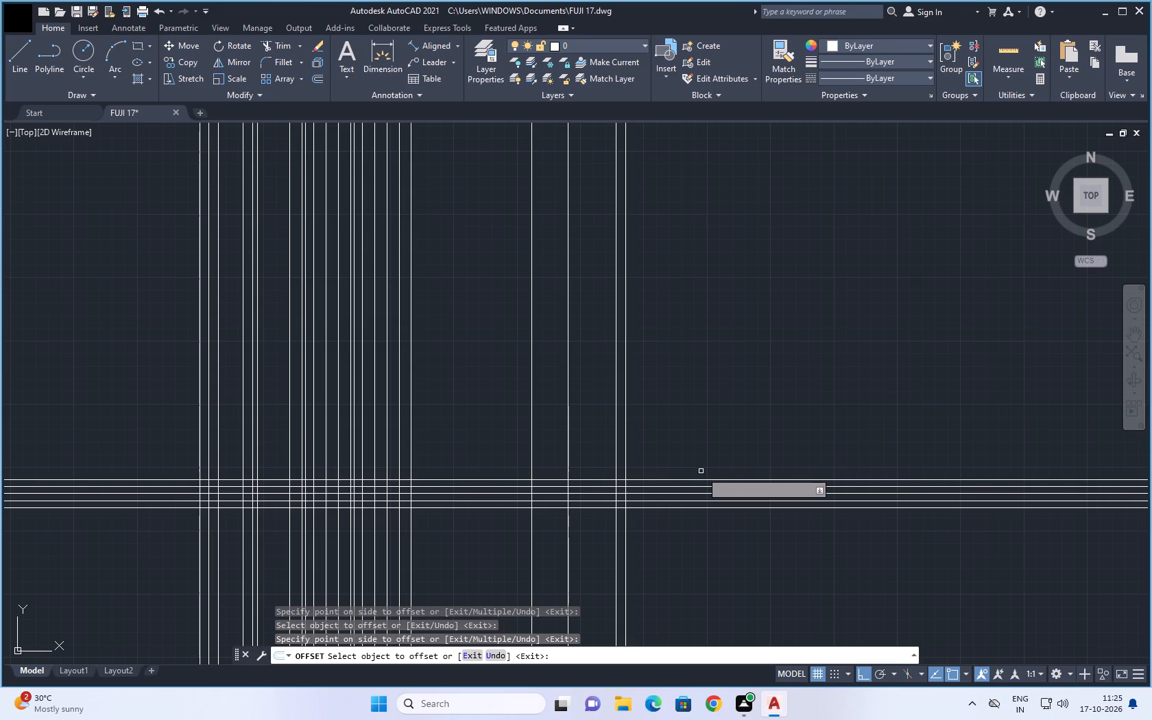
click(701, 479)
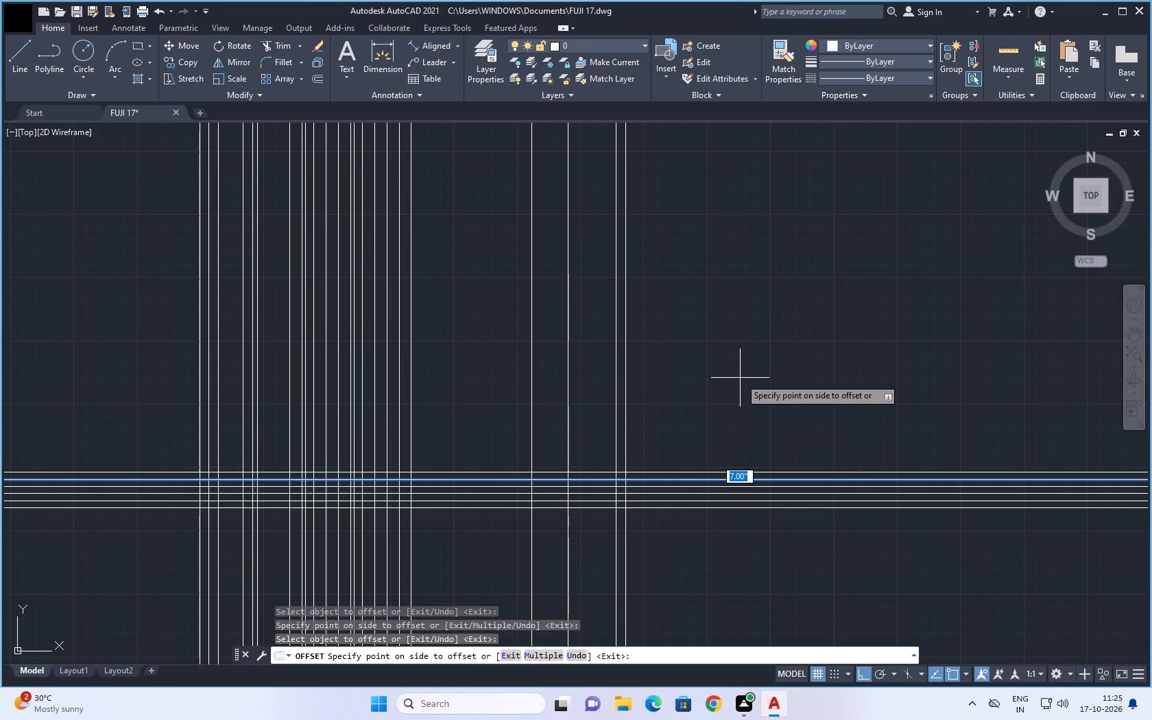
text(10')
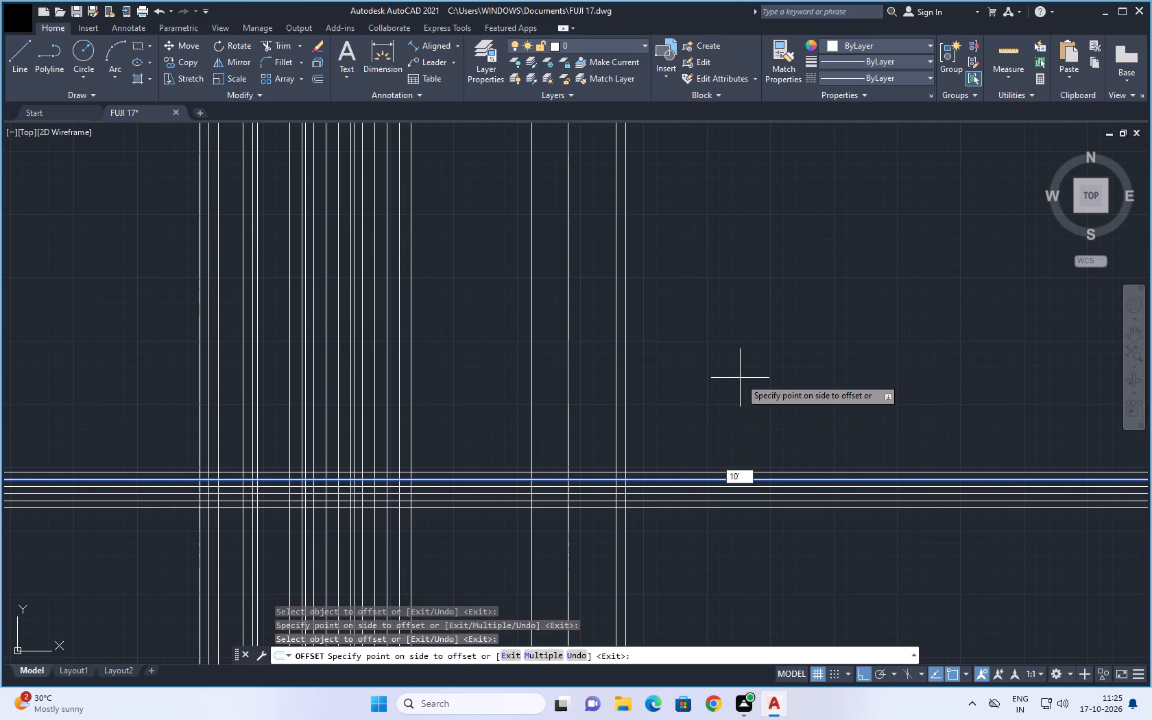
key(Return)
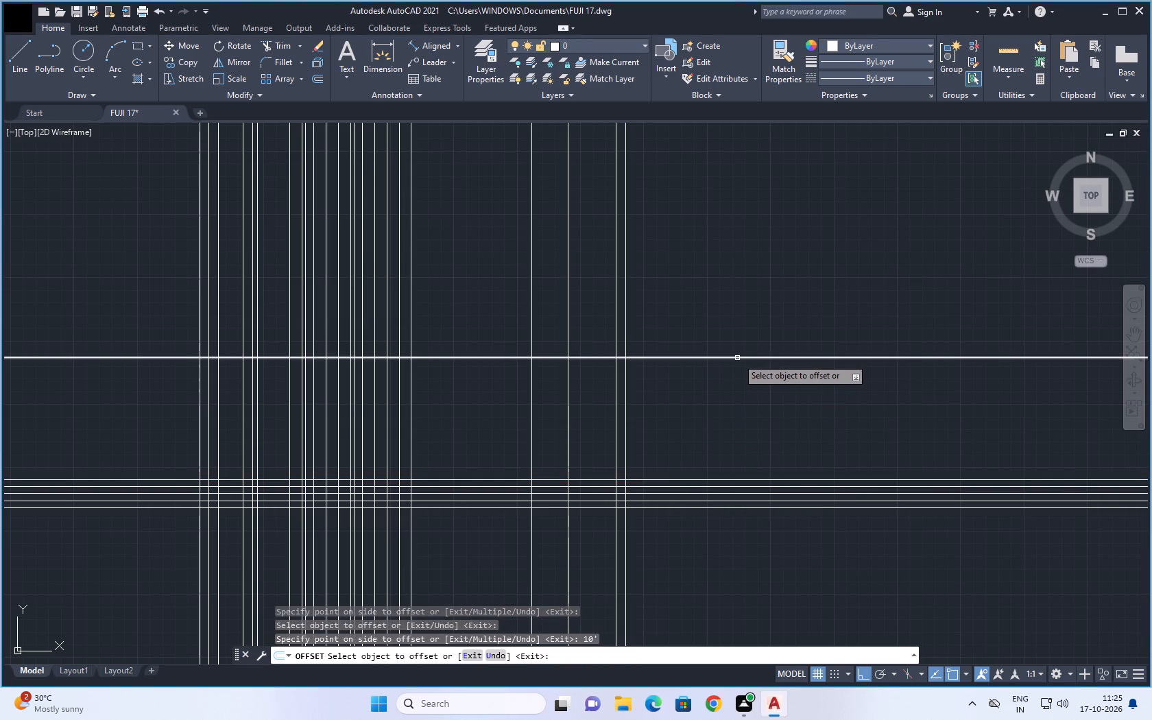
Offset the new upper horizontal line 6" further upward and finish offsetting.
click(737, 358)
key(6)
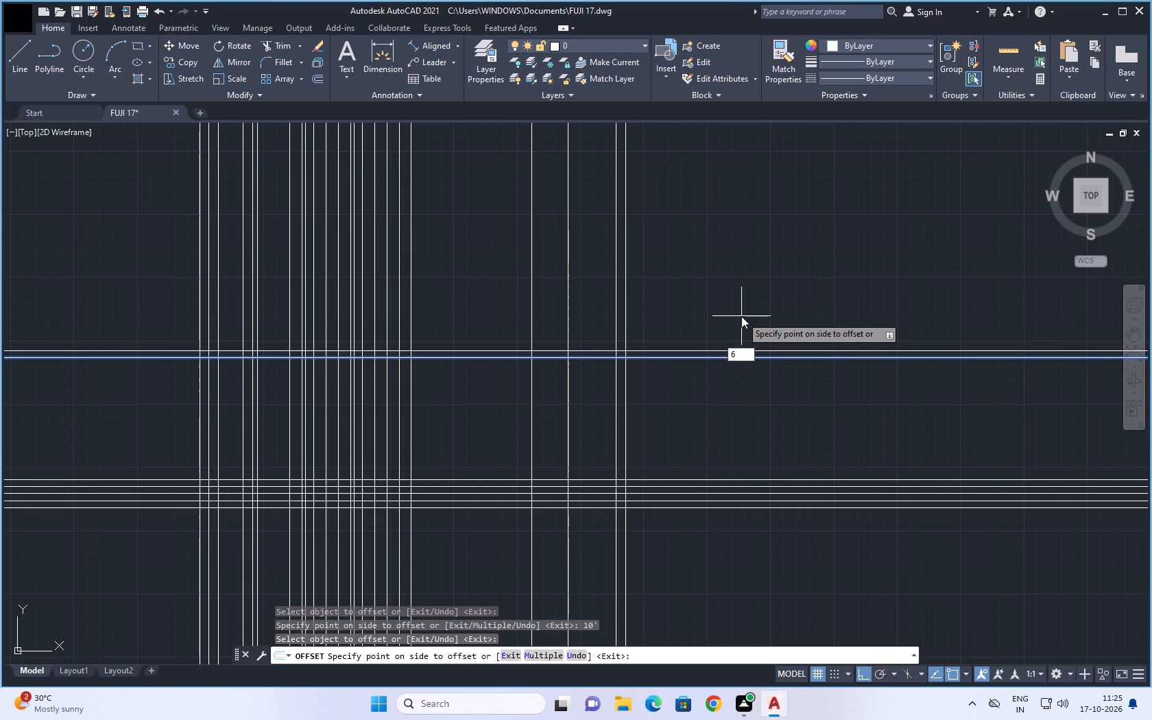
key(shift+quotedbl)
key(Return)
scroll(756, 313, down, 2)
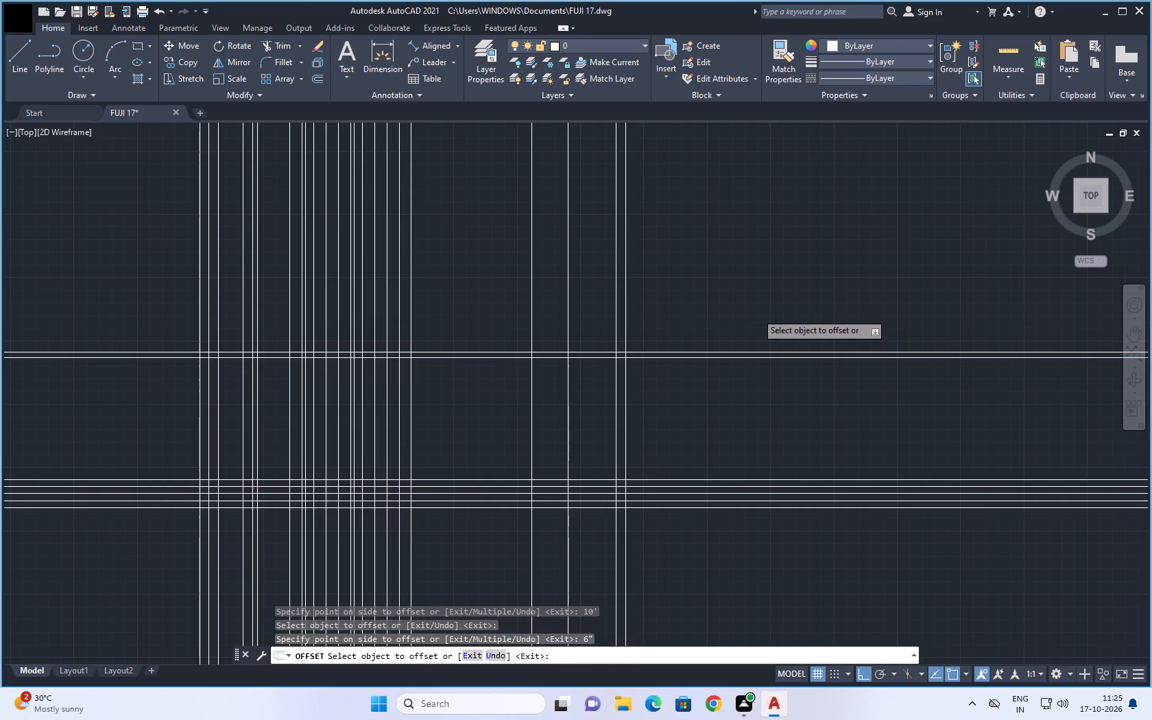
scroll(760, 315, down, 1)
key(Escape)
key(Escape)
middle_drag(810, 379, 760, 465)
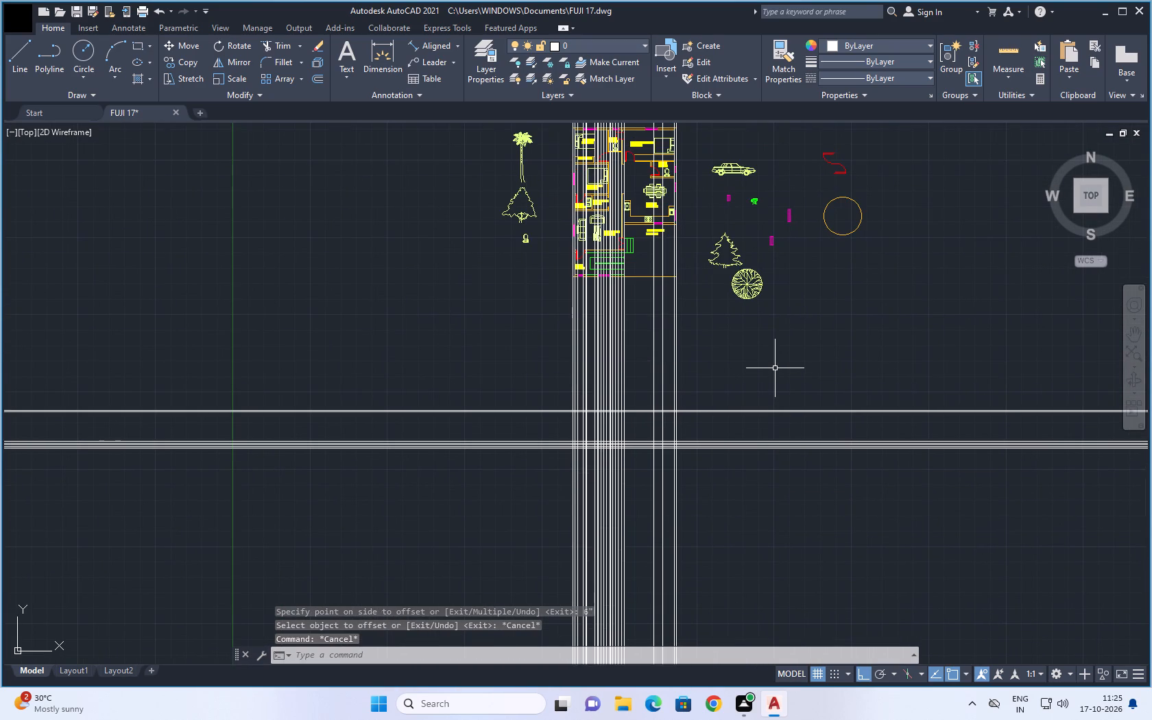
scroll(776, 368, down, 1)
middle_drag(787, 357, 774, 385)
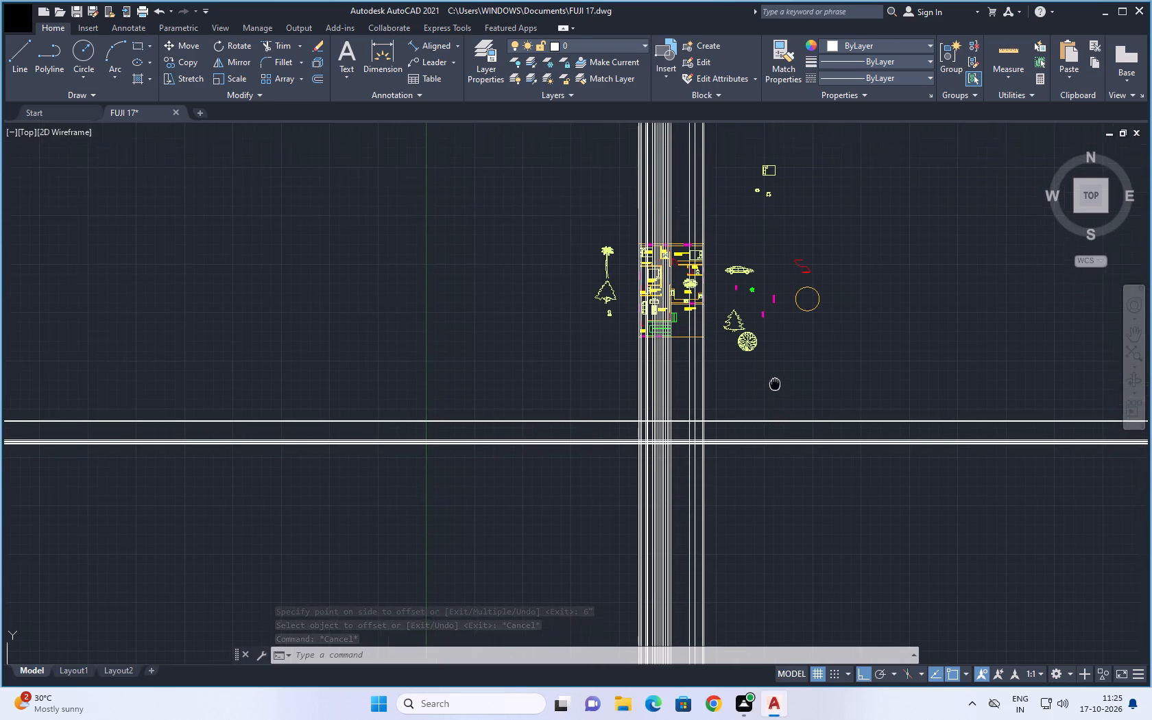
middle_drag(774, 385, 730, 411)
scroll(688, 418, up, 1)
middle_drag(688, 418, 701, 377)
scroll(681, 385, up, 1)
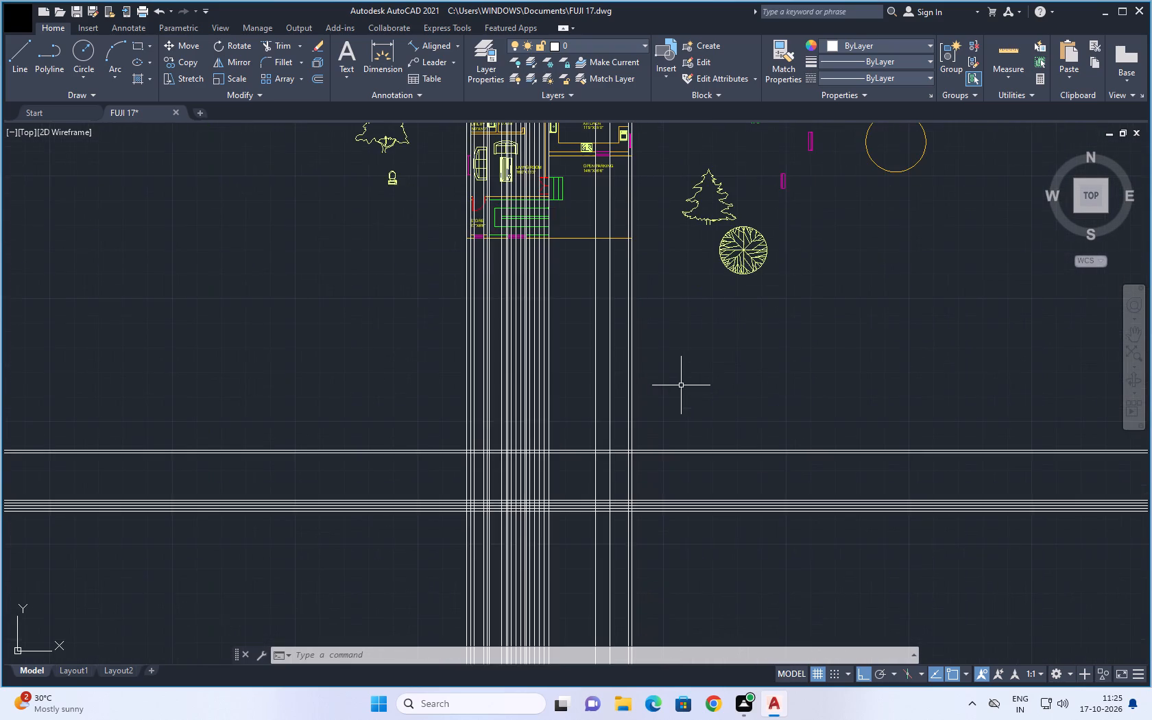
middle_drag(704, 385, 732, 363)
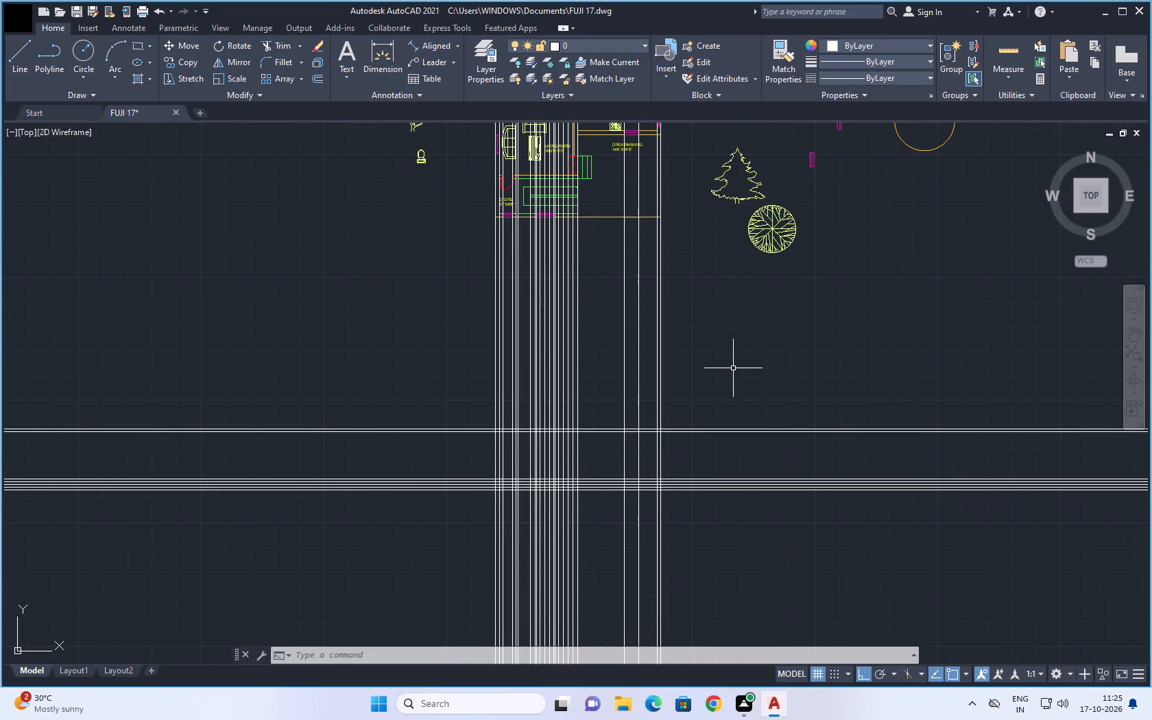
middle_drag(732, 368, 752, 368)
Select all the elevation's vertical and horizontal lines as cutting edges and trim the verticals north of the uppermost horizontal line.
scroll(737, 372, up, 1)
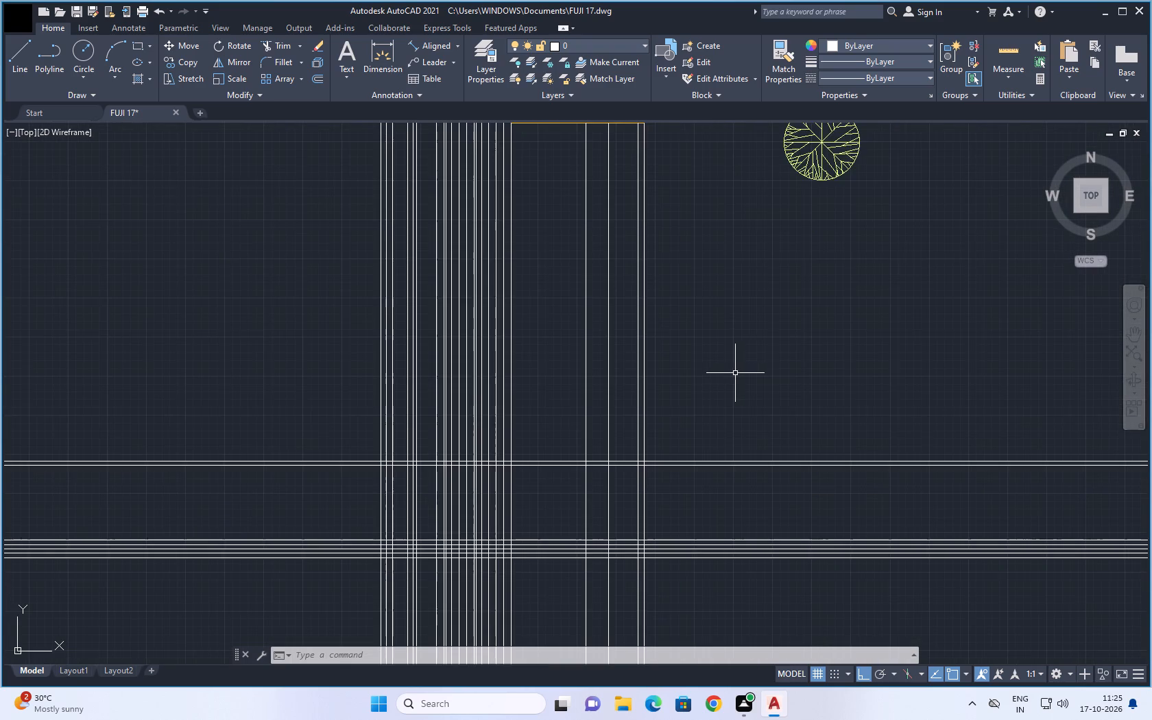
middle_drag(735, 373, 791, 337)
key(Escape)
click(846, 300)
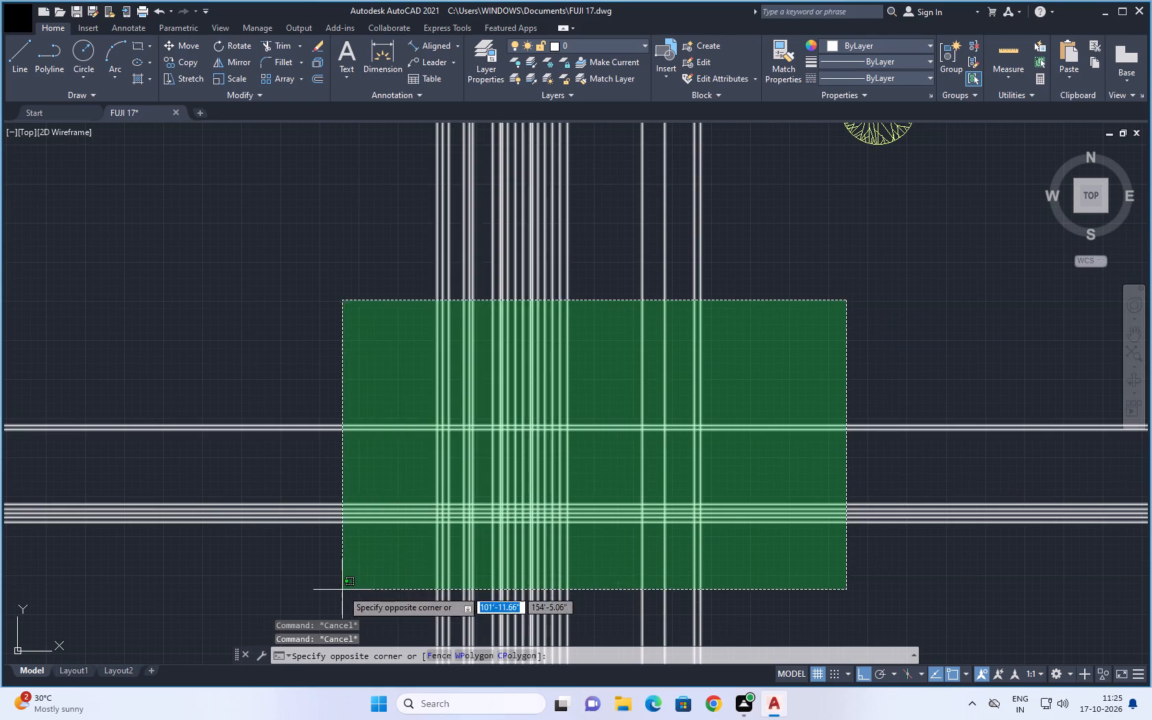
click(342, 590)
key(t)
key(r)
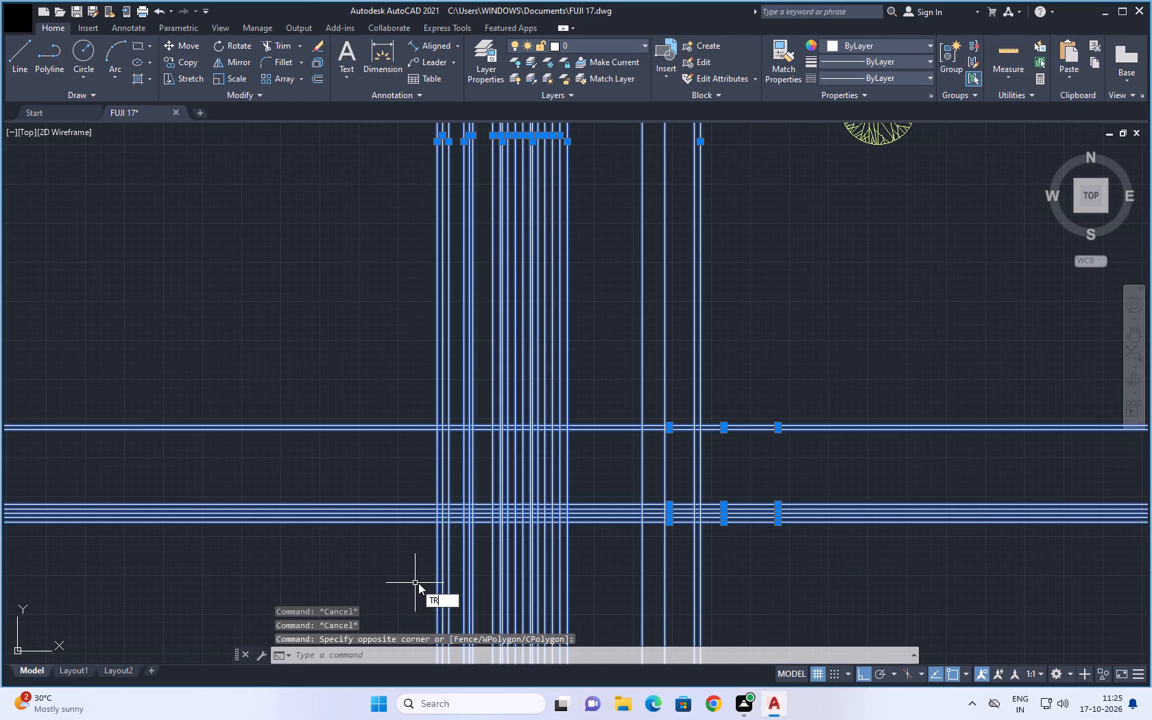
key(space)
click(284, 302)
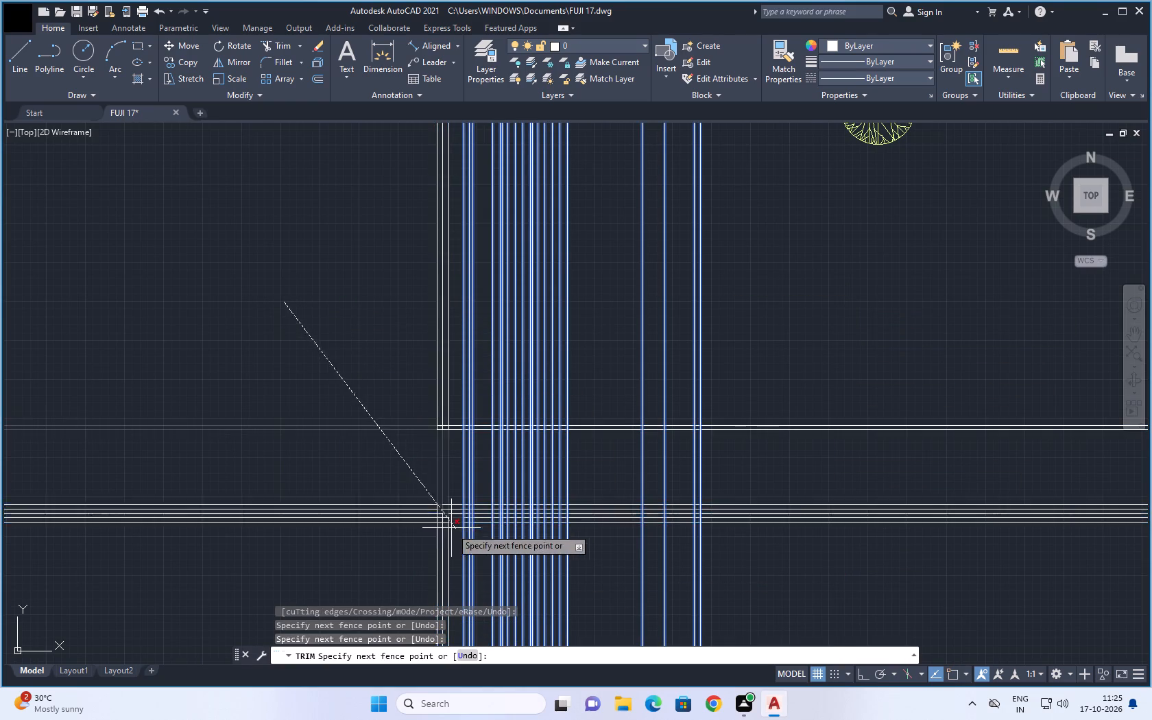
click(924, 297)
Trim the verticals south of the base line and the horizontals beyond the outermost east and west verticals, leaving a closed grid.
scroll(933, 310, down, 2)
middle_drag(933, 319, 896, 296)
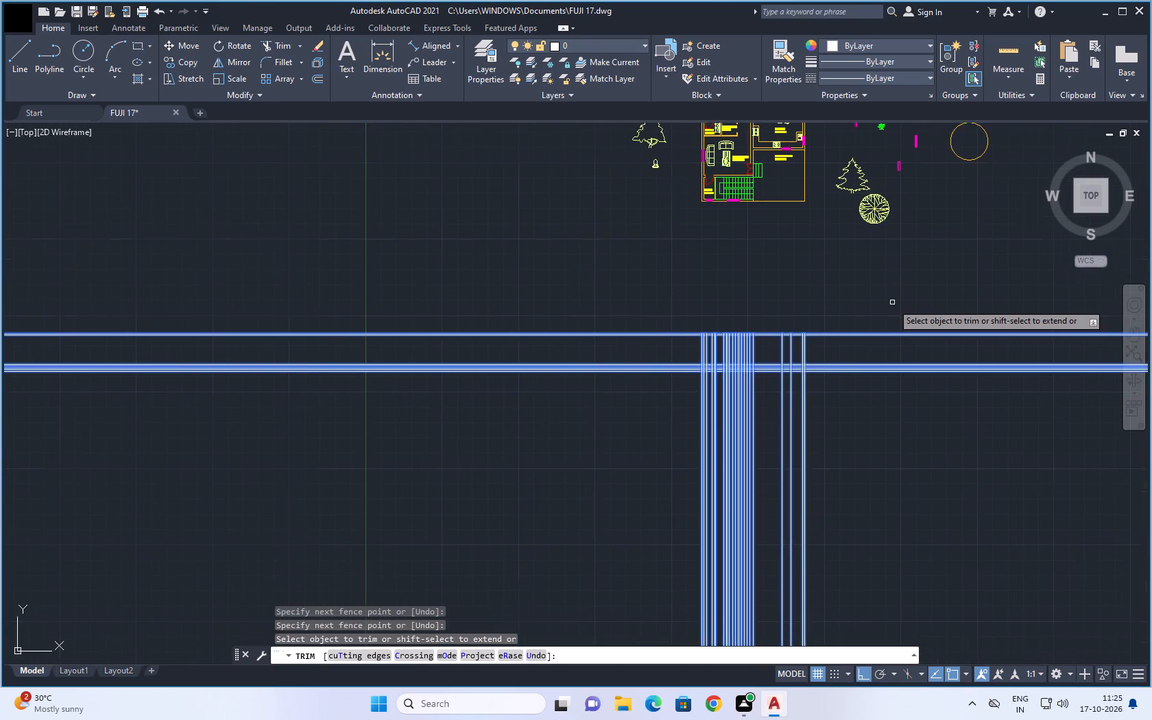
scroll(894, 305, down, 1)
click(922, 285)
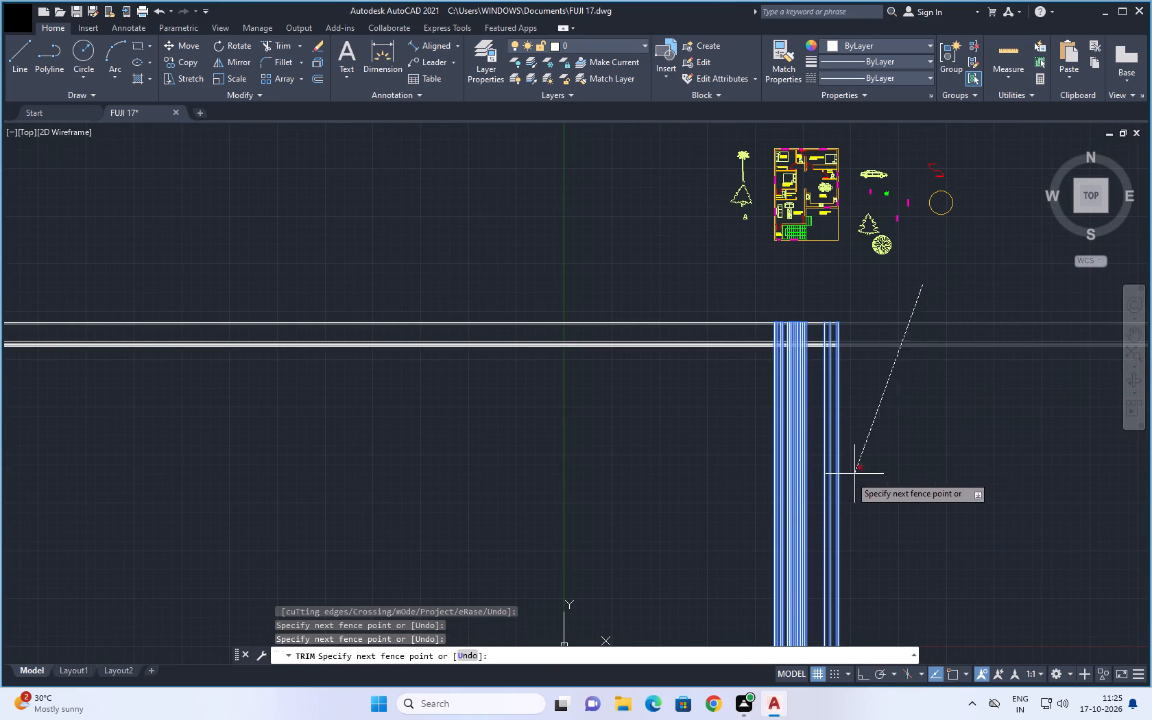
click(709, 488)
click(697, 232)
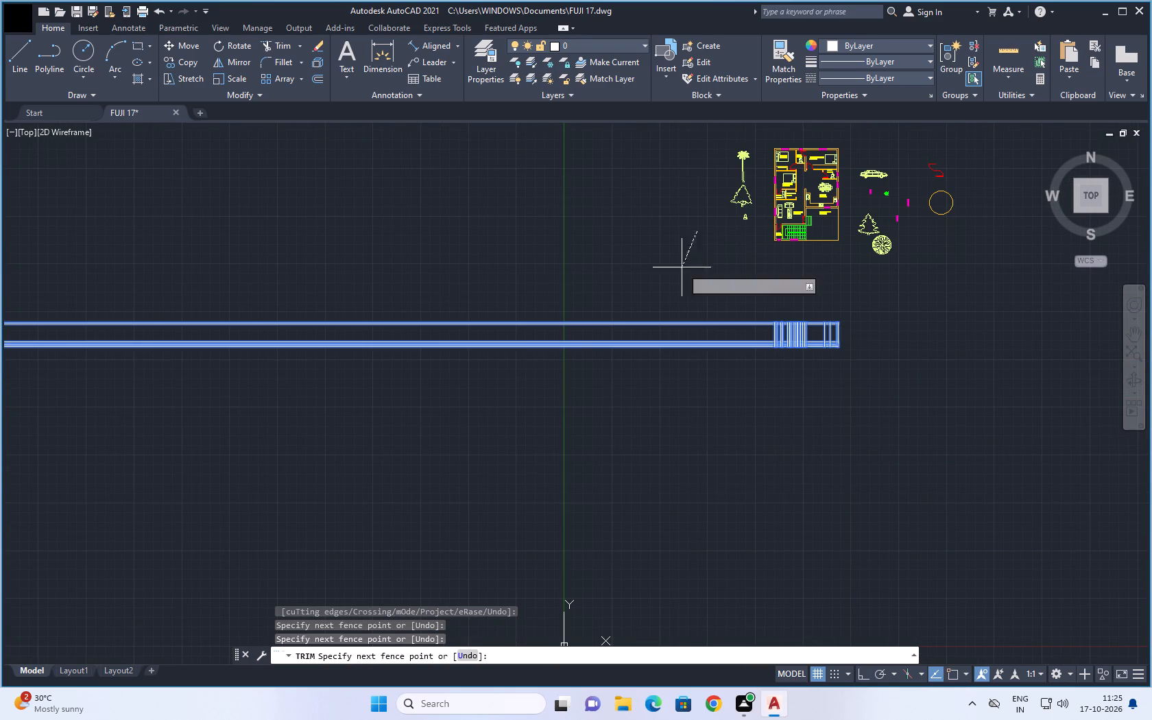
click(820, 486)
scroll(887, 320, up, 3)
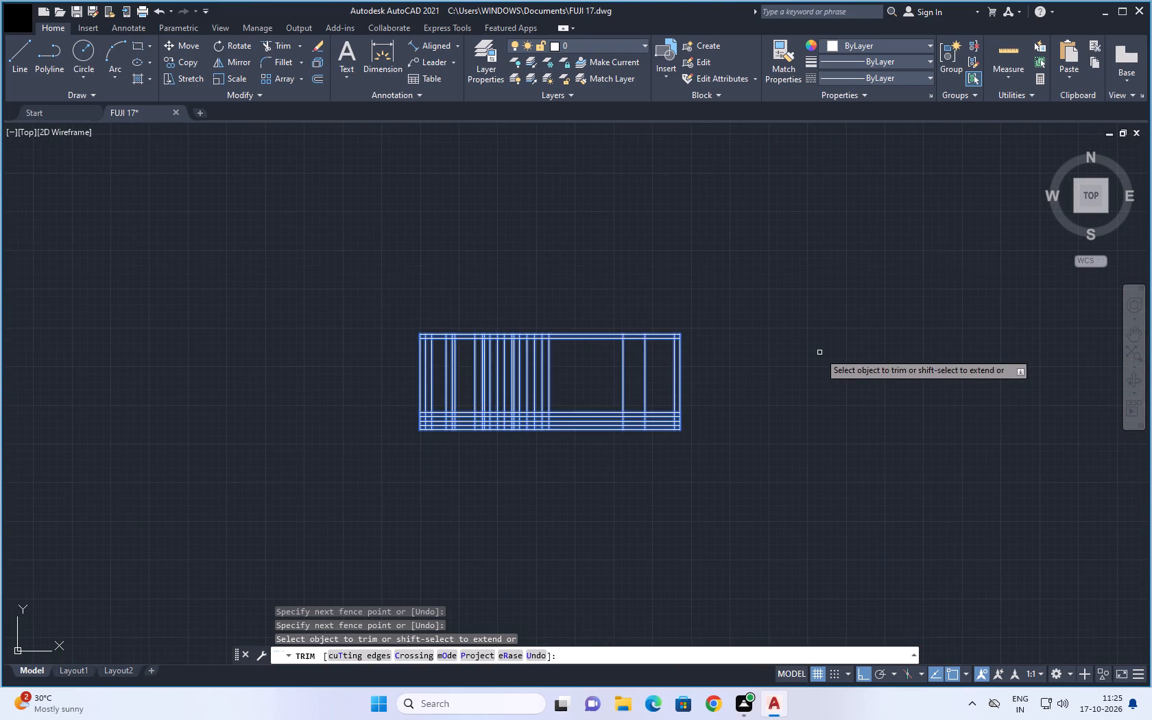
key(Escape)
key(Escape)
Examine the trimmed front elevation grid up close and in relation to the floor plan north of it.
scroll(772, 425, down, 2)
middle_drag(912, 350, 880, 405)
scroll(629, 509, up, 2)
middle_drag(702, 483, 744, 477)
scroll(654, 505, up, 1)
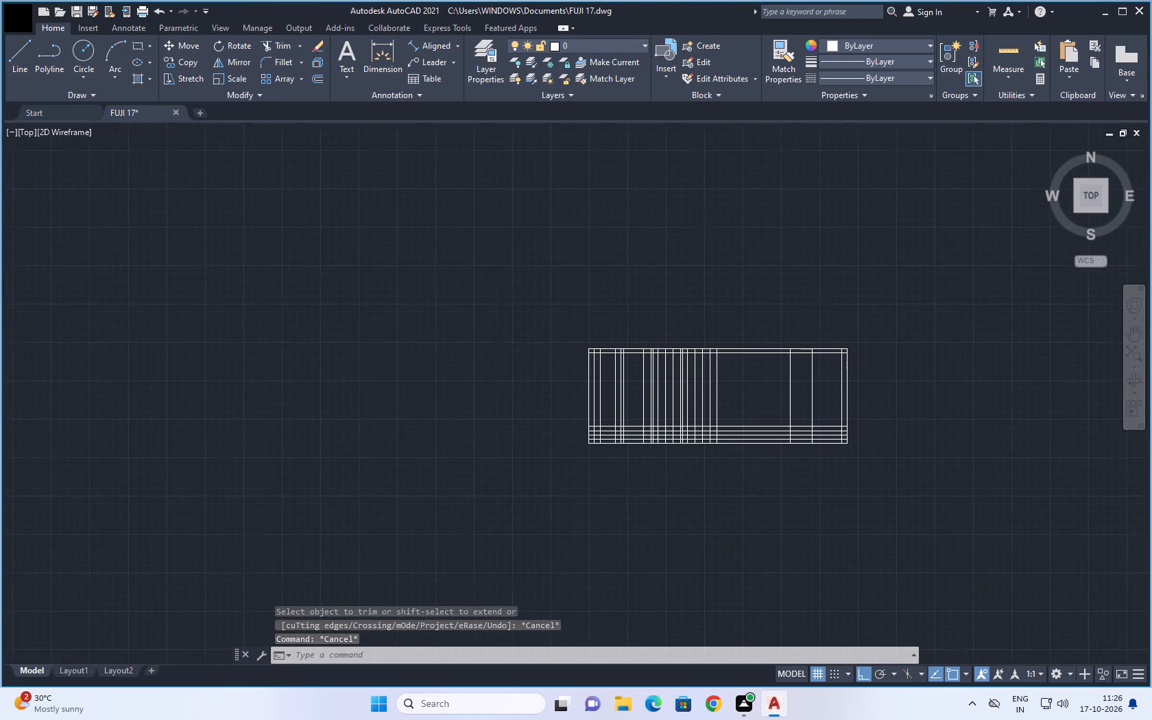
middle_drag(717, 466, 701, 534)
scroll(683, 507, up, 1)
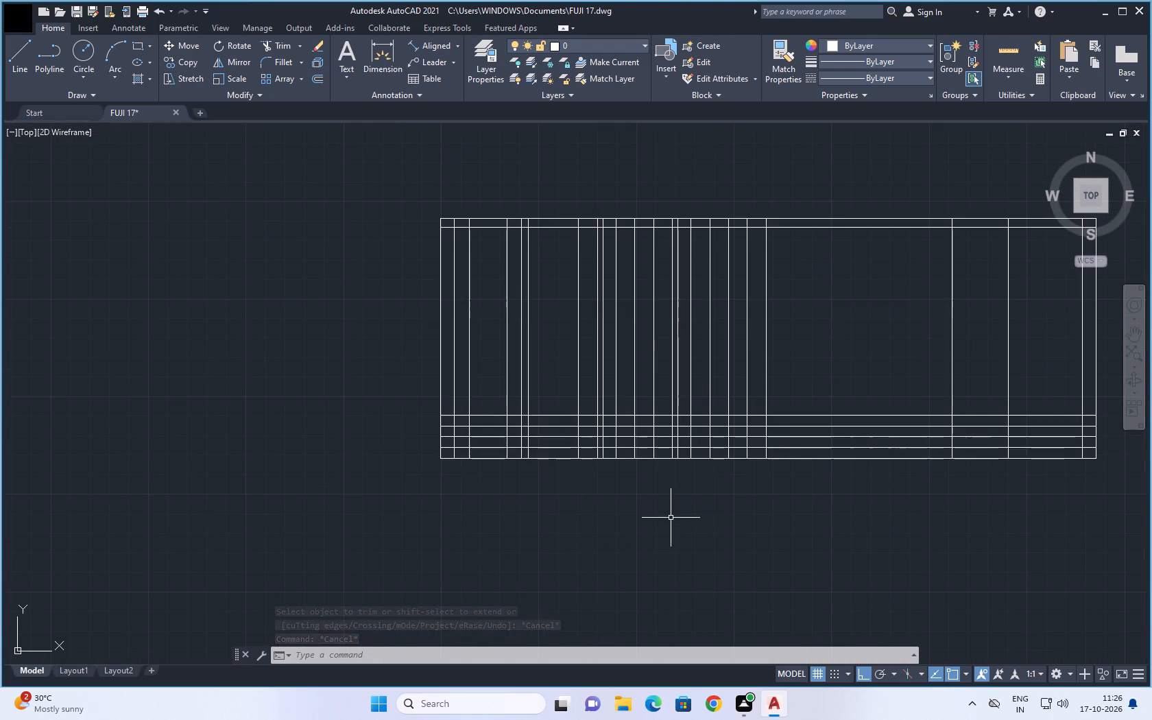
scroll(671, 518, down, 1)
scroll(682, 269, up, 1)
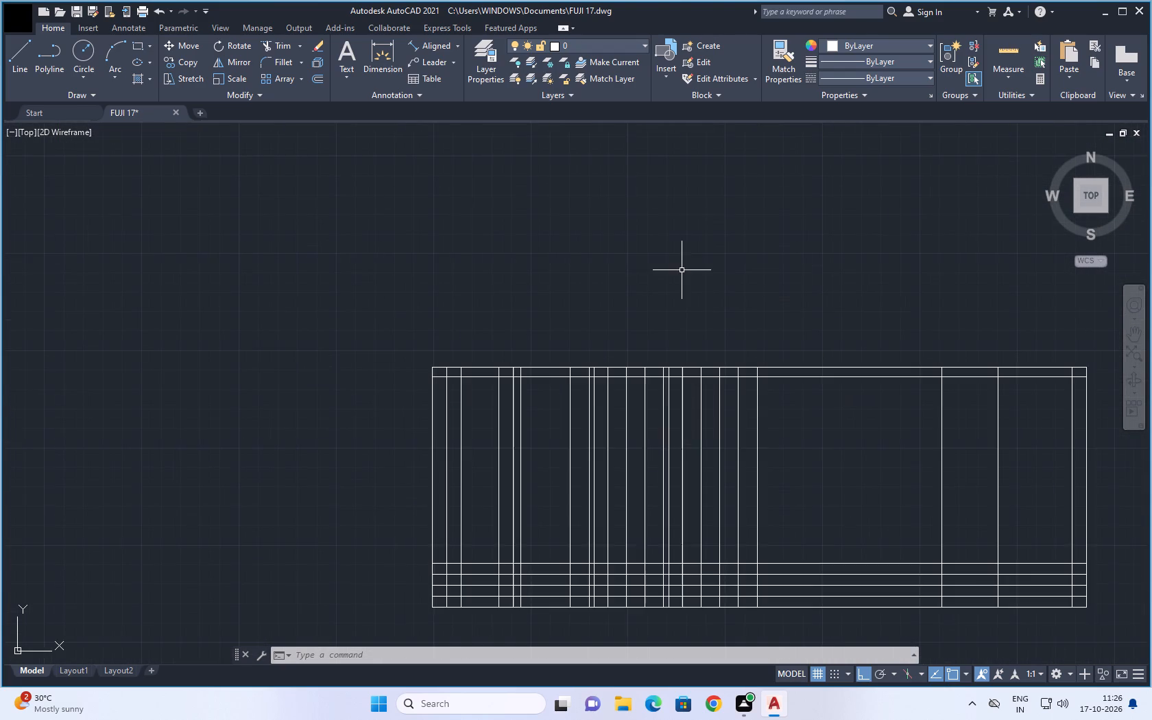
scroll(682, 270, up, 1)
middle_drag(693, 283, 743, 196)
scroll(739, 217, down, 1)
middle_drag(737, 228, 662, 207)
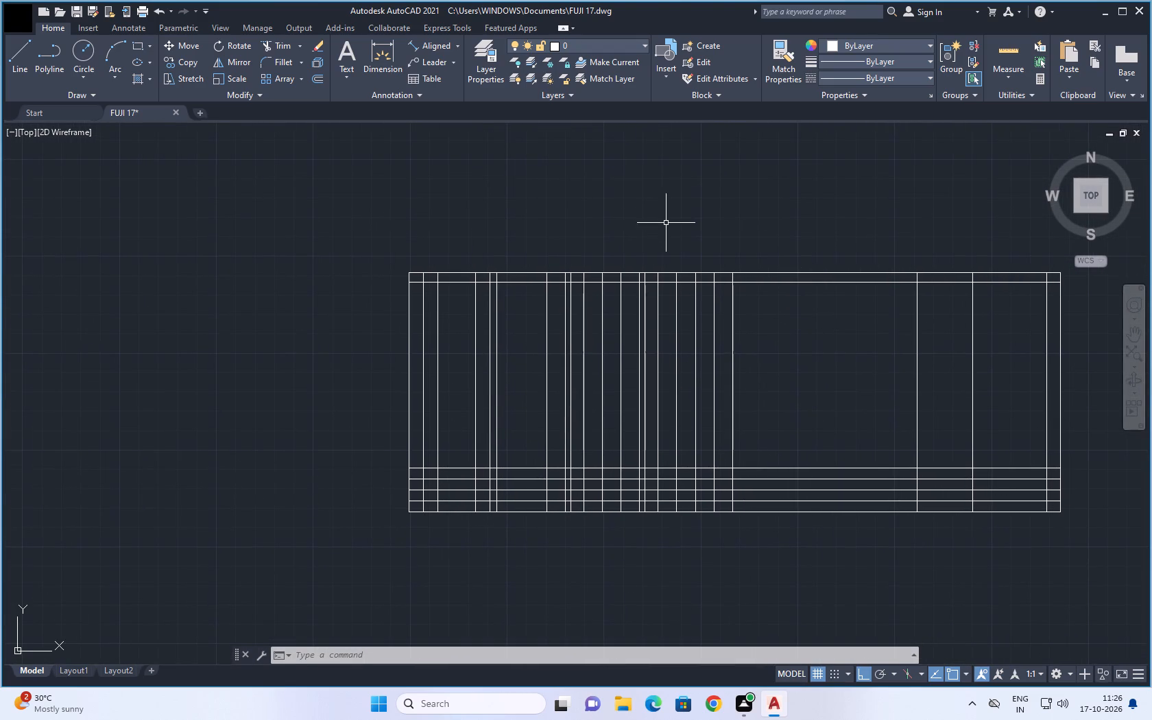
scroll(681, 227, down, 1)
middle_drag(710, 216, 684, 300)
scroll(706, 253, down, 3)
middle_drag(747, 214, 717, 314)
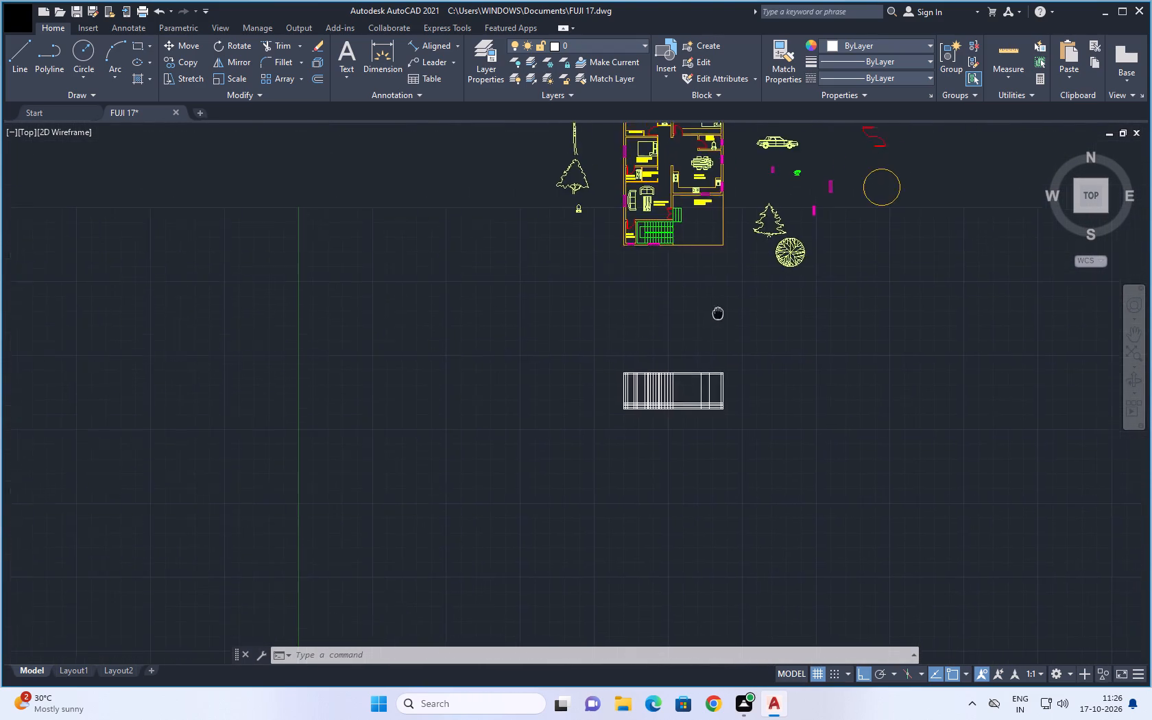
middle_drag(717, 314, 717, 315)
scroll(697, 293, up, 1)
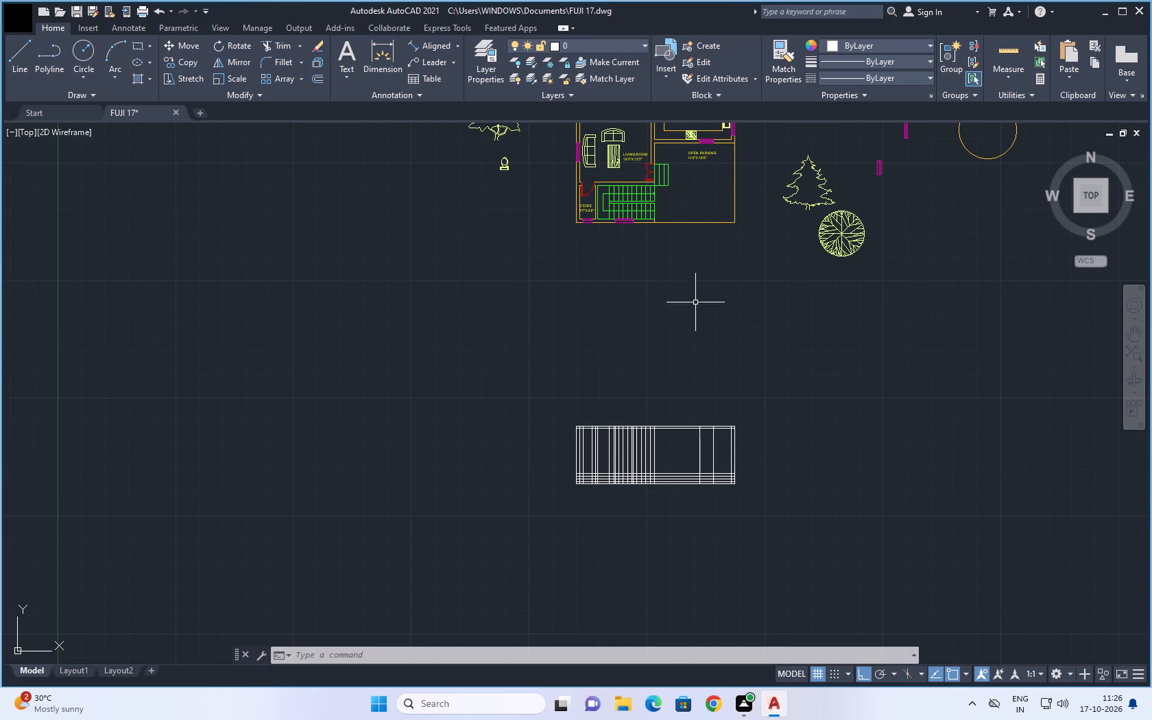
middle_drag(667, 383, 681, 348)
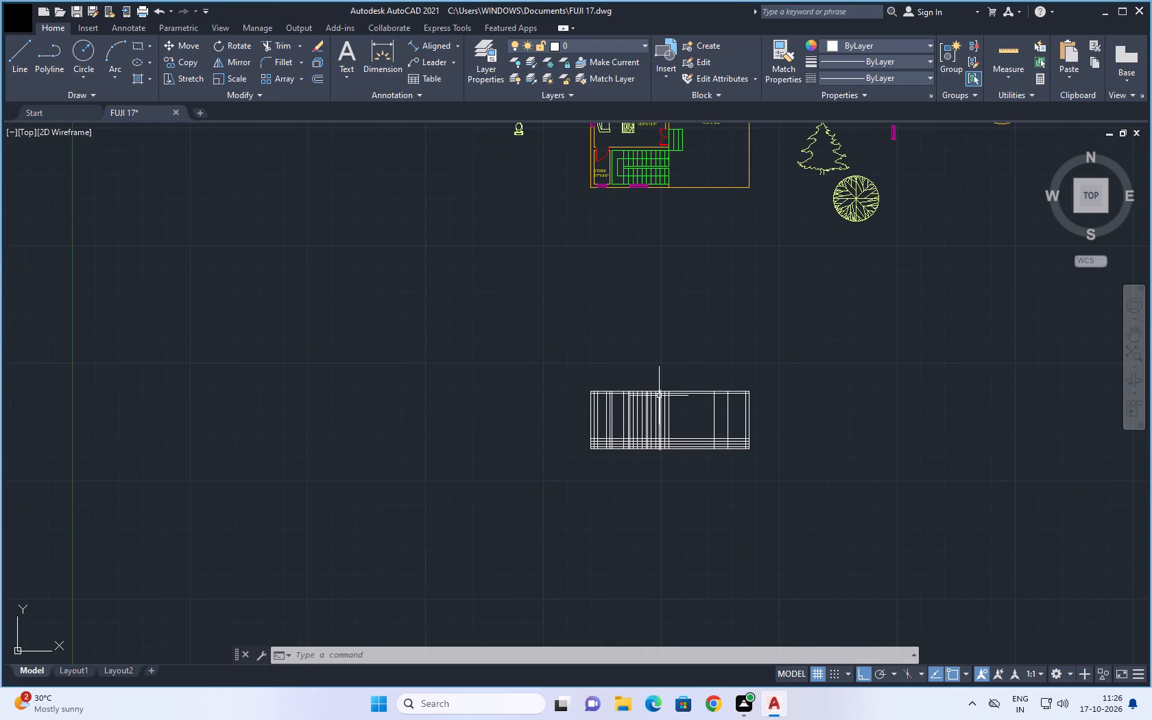
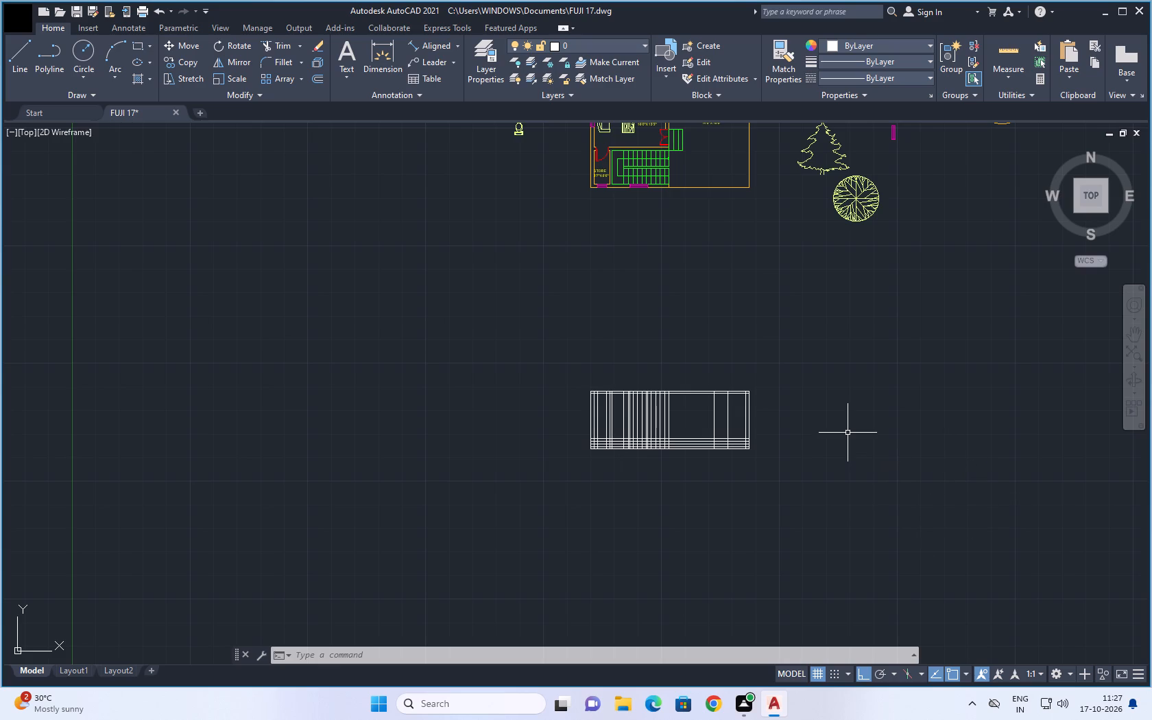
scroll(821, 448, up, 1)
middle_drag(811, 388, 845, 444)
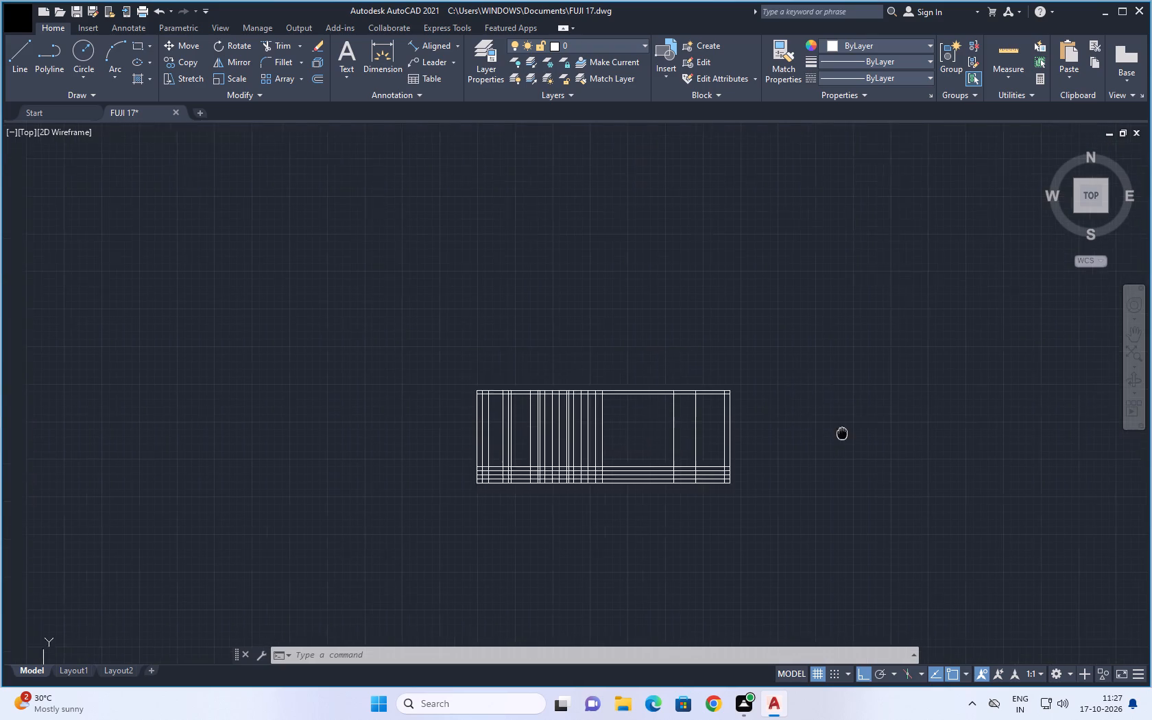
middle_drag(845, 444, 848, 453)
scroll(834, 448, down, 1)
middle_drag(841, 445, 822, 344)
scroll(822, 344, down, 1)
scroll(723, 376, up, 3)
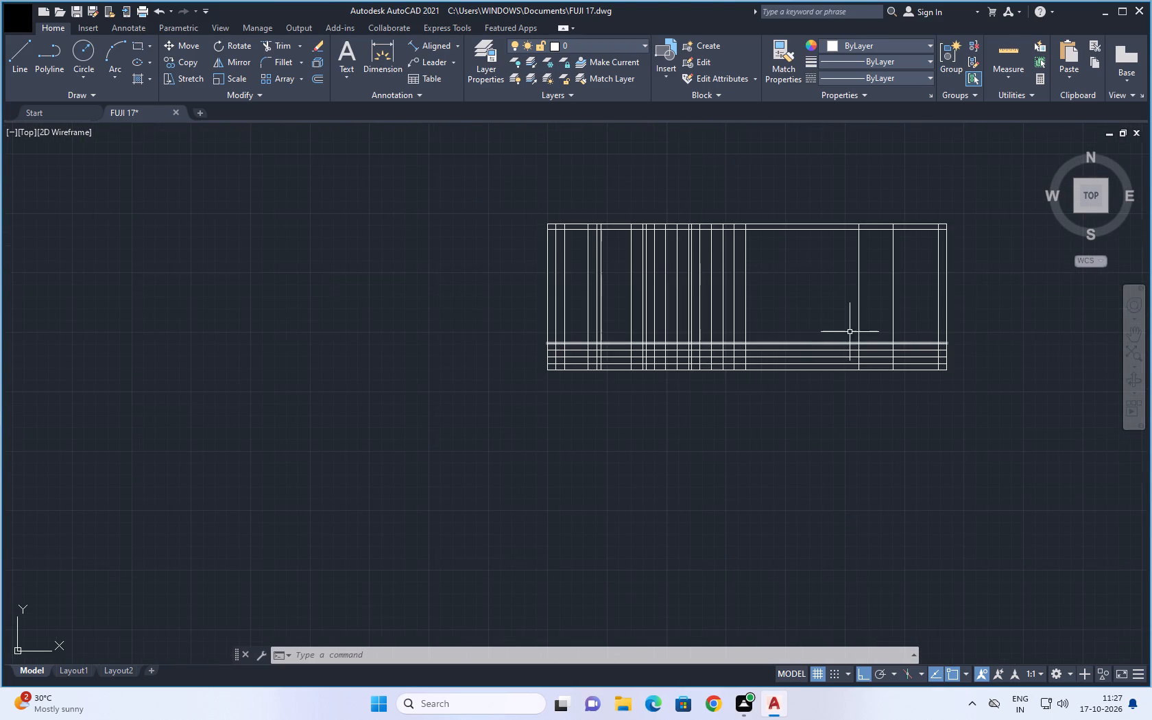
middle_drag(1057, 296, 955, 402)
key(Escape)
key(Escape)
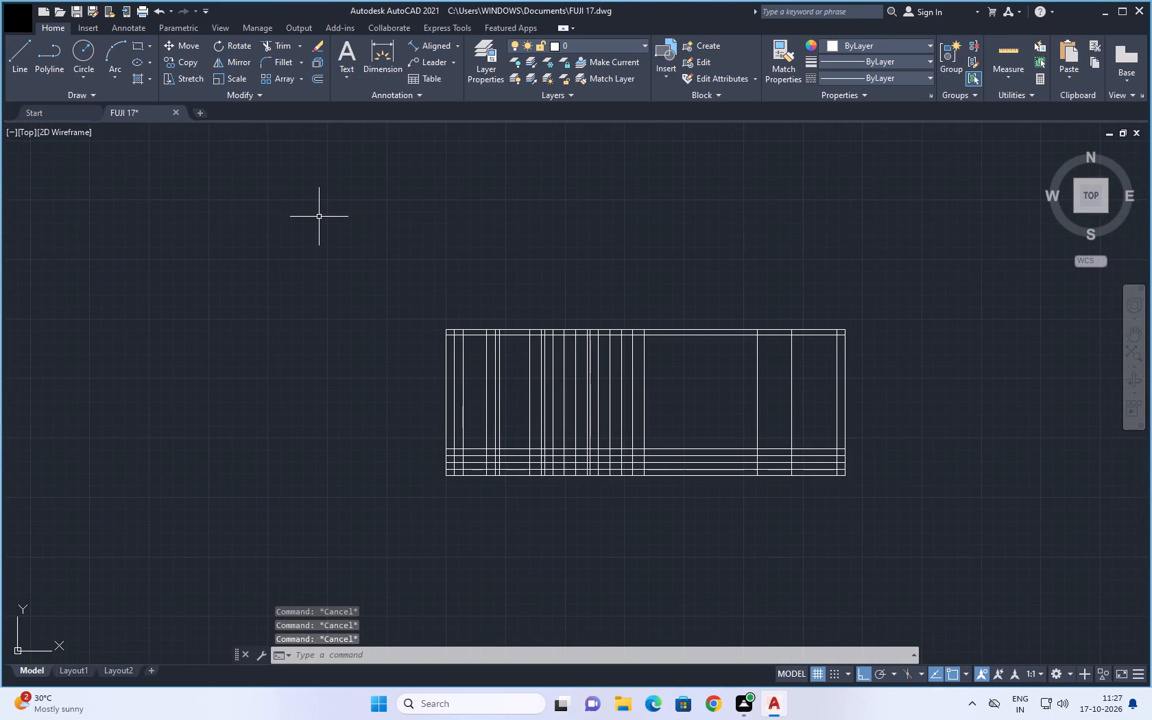
Trim the elevation's closely spaced western interior verticals between the two uppermost horizontal lines.
key(t)
key(r)
key(space)
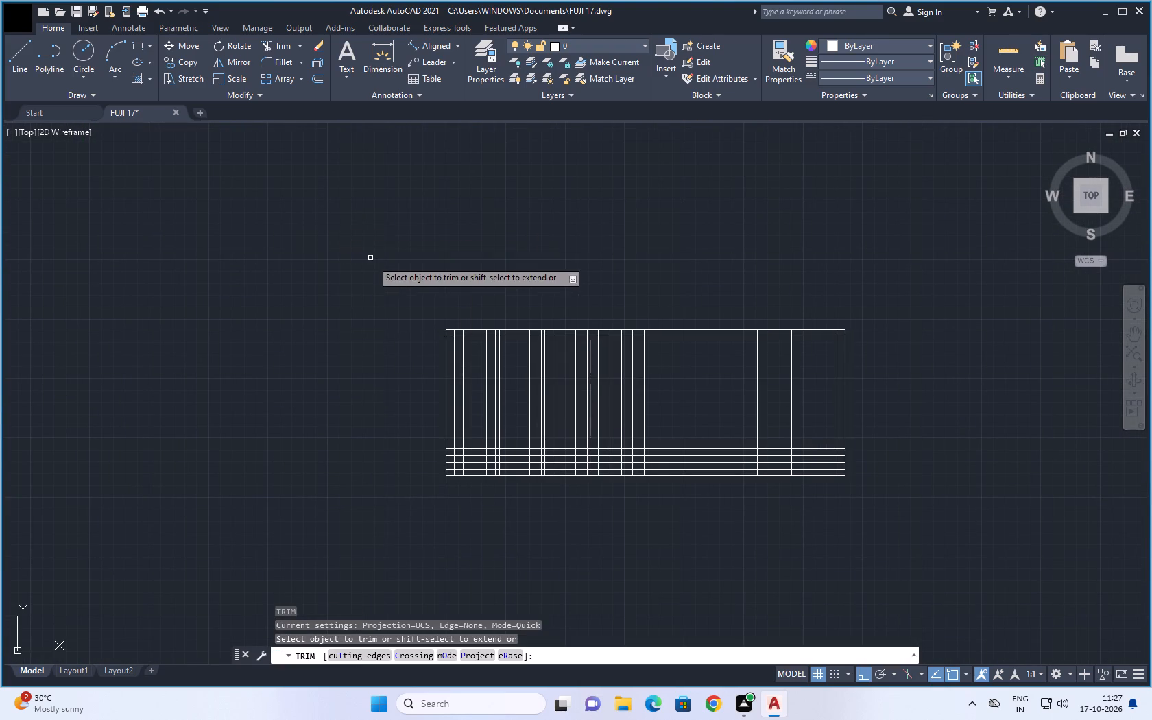
scroll(413, 275, up, 1)
middle_drag(439, 273, 345, 180)
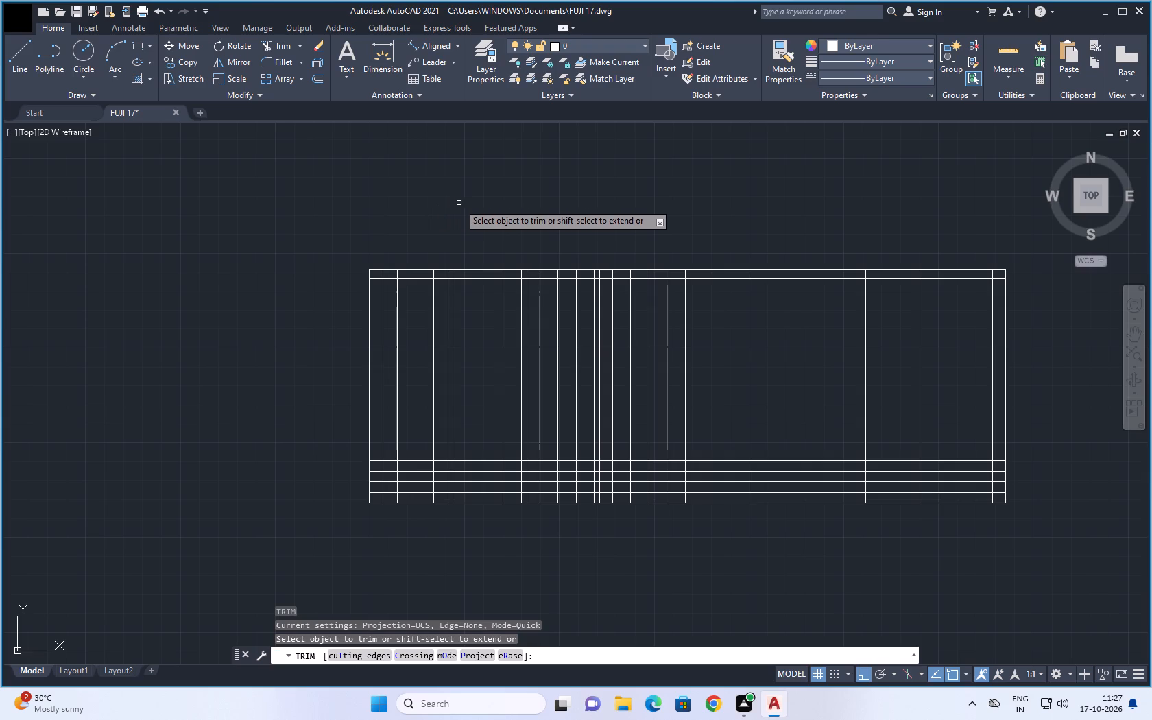
scroll(437, 321, up, 1)
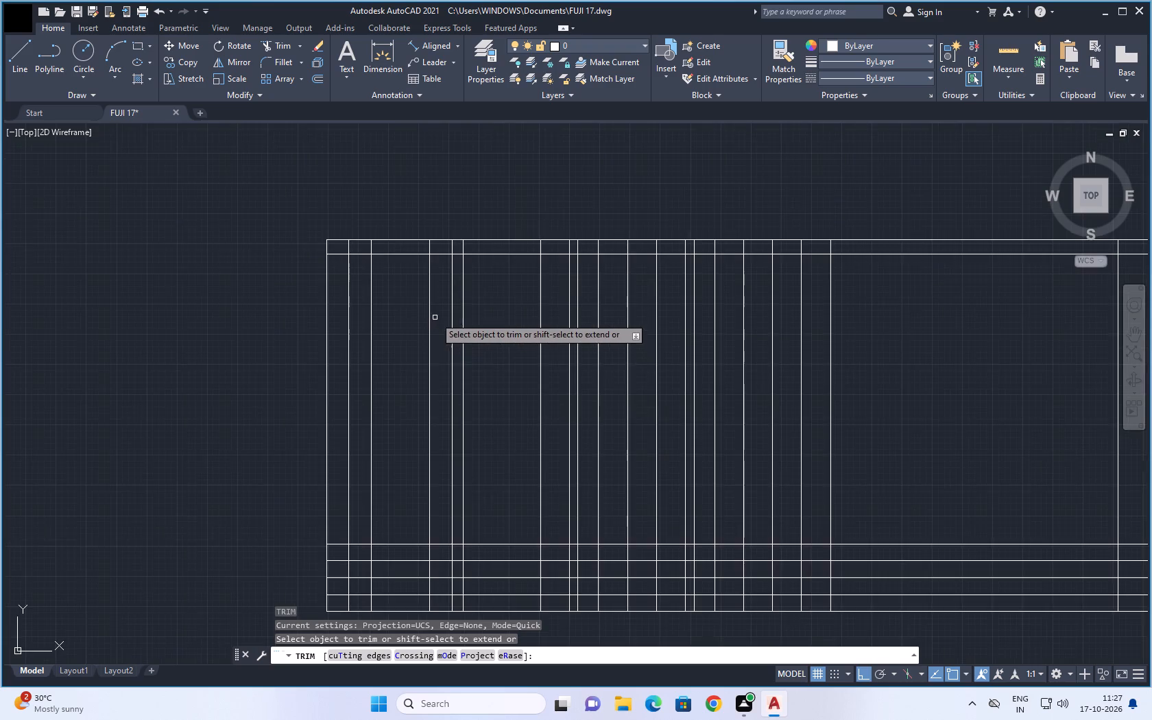
scroll(409, 296, up, 1)
drag(299, 221, 325, 220)
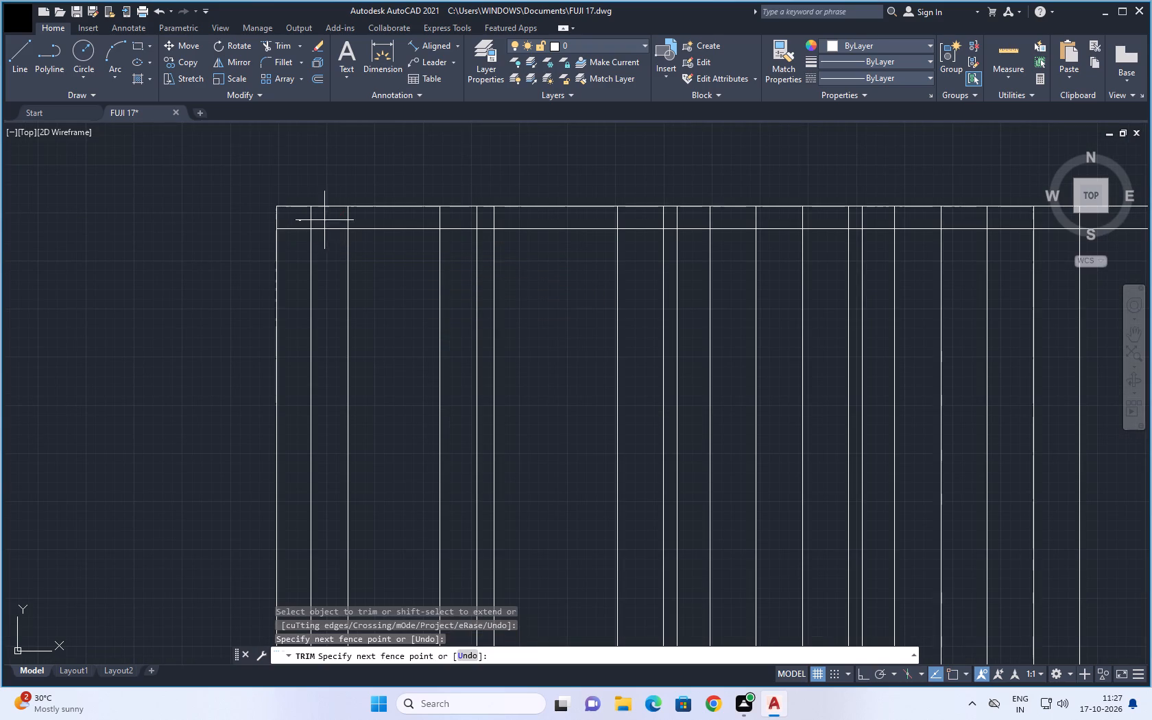
drag(325, 220, 671, 217)
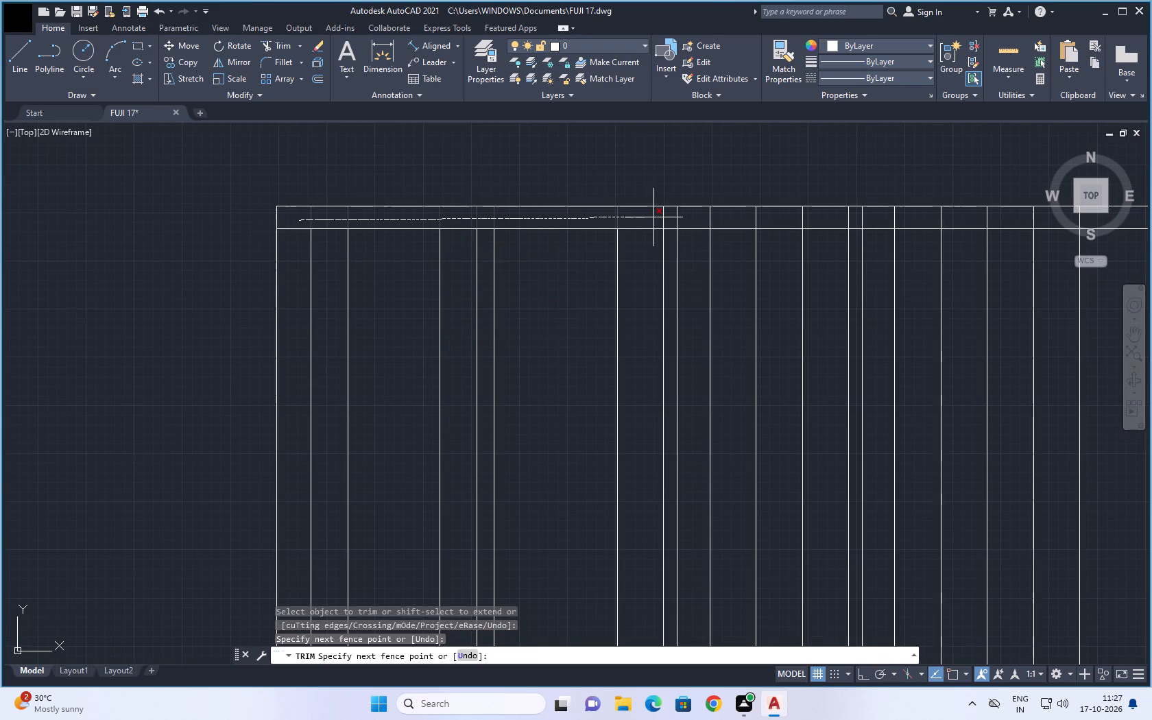
drag(671, 217, 1079, 217)
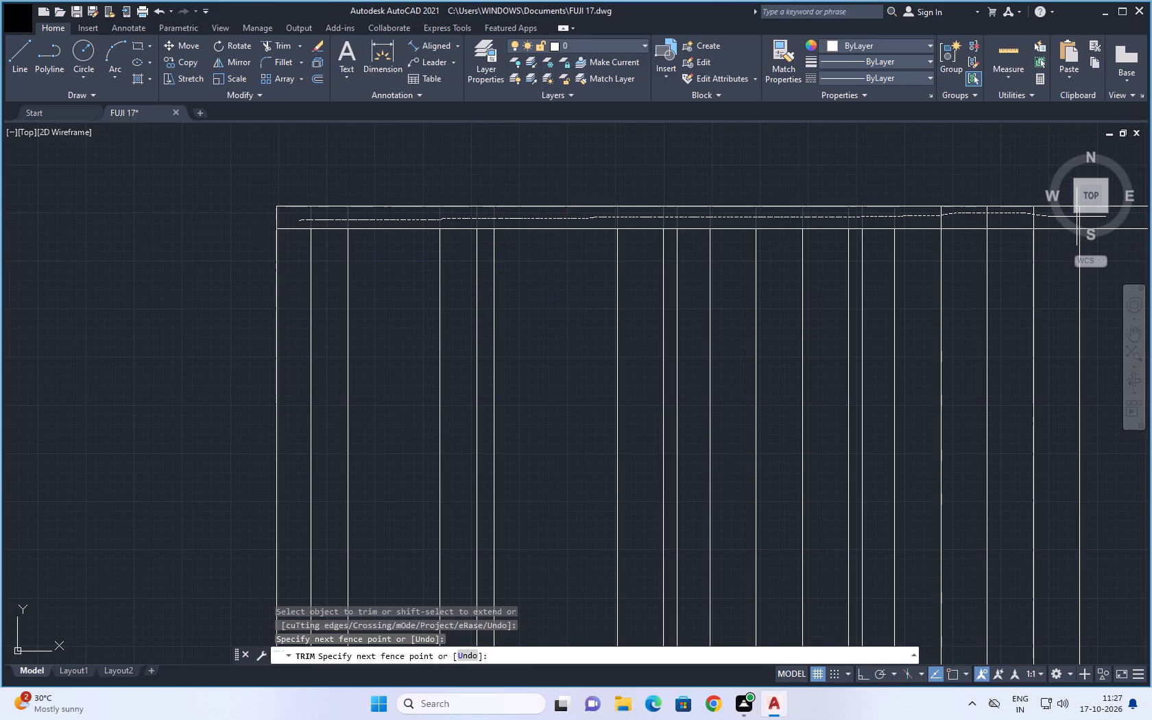
drag(1079, 217, 1094, 217)
Trim the three remaining eastern interior verticals between the two uppermost horizontals, leaving the outermost east vertical intact.
scroll(901, 171, down, 2)
middle_drag(900, 163, 336, 241)
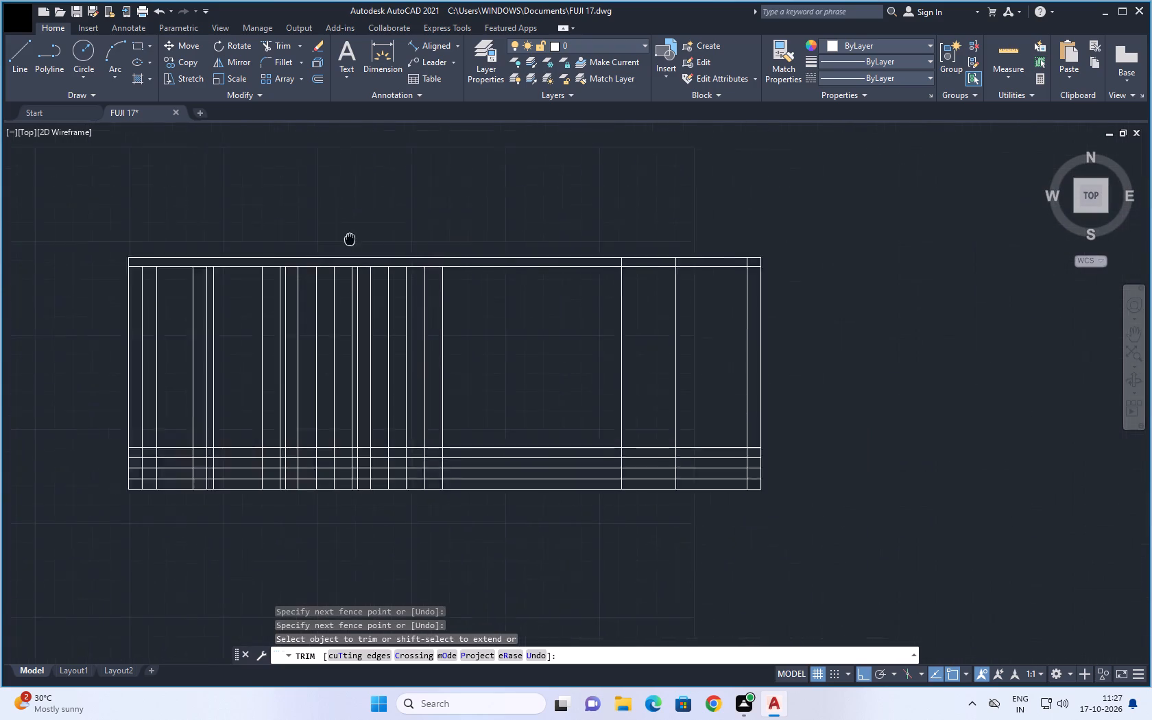
middle_drag(336, 241, 329, 243)
scroll(635, 293, up, 2)
middle_drag(601, 288, 577, 340)
scroll(457, 298, up, 2)
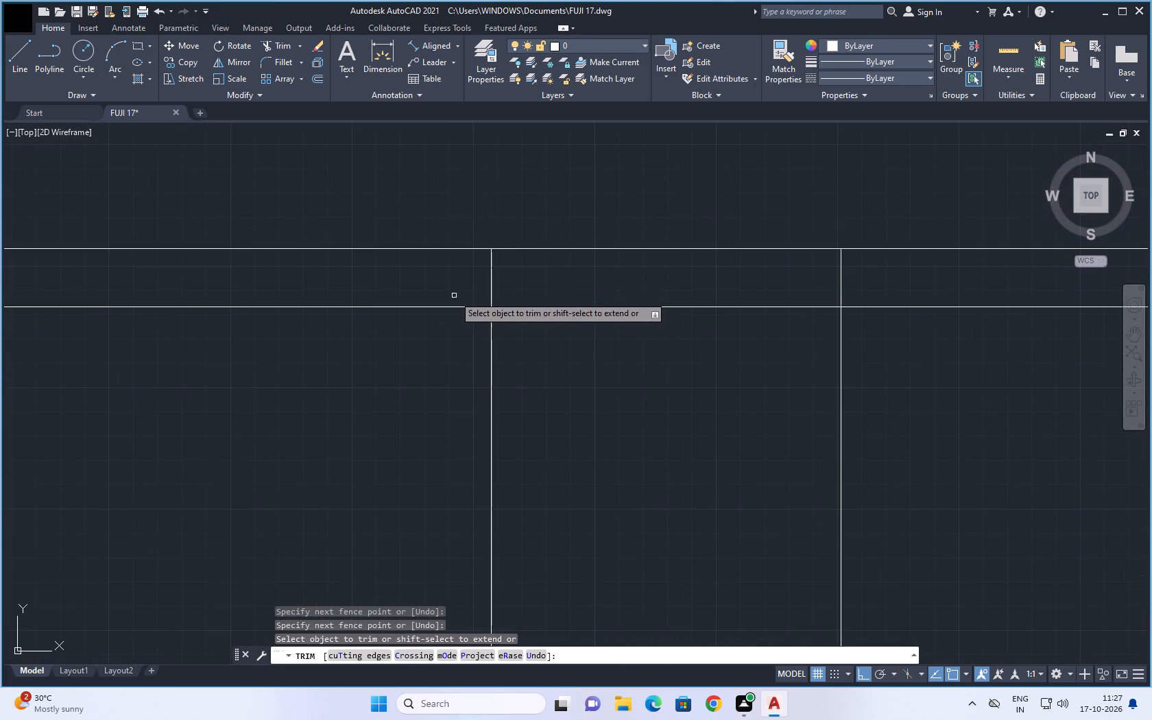
click(451, 283)
scroll(948, 279, down, 2)
middle_drag(950, 279, 704, 294)
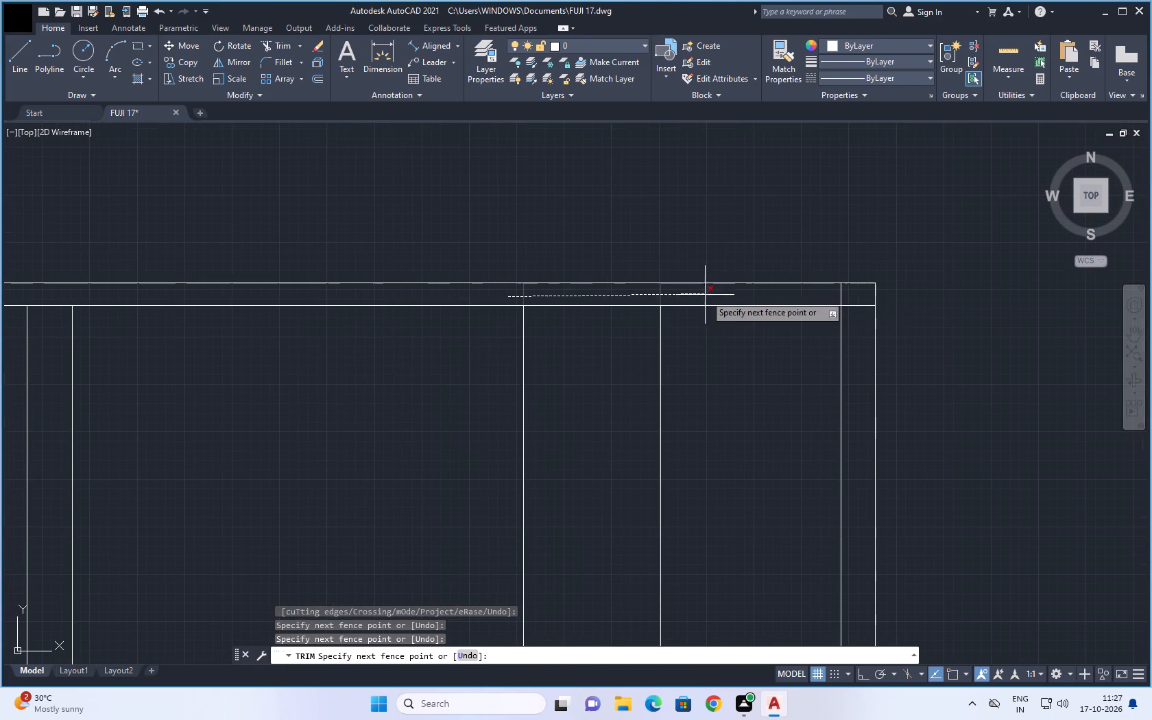
click(857, 299)
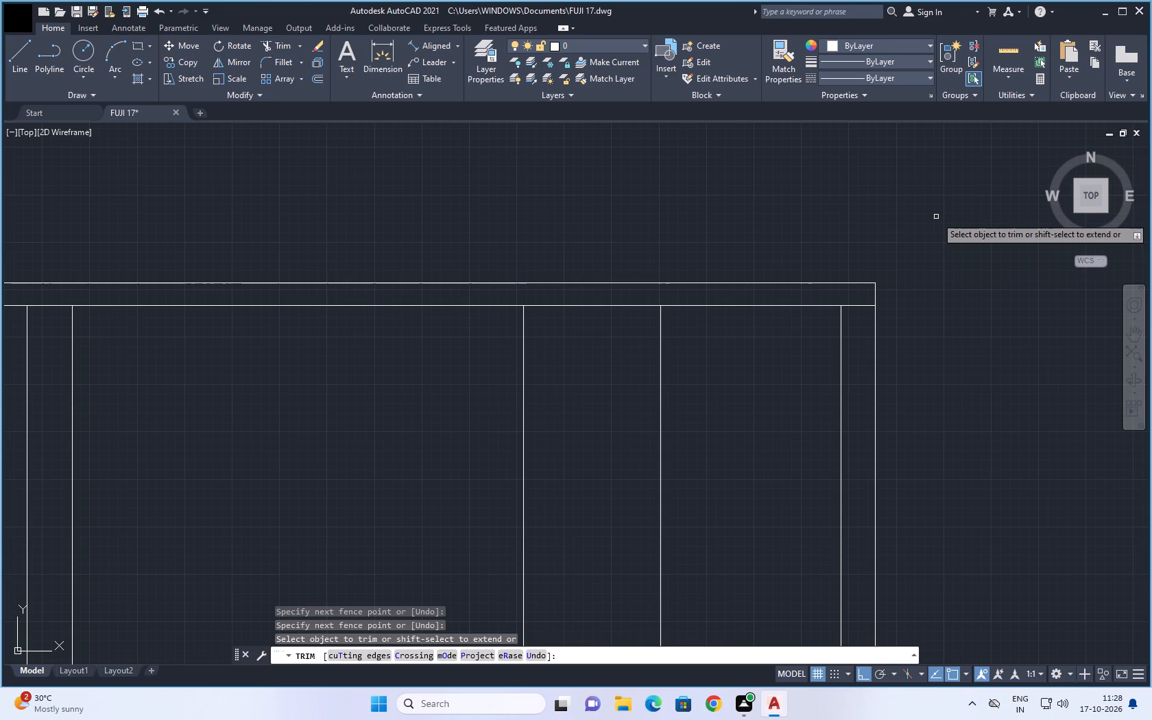
Trim the interior verticals out of the uppermost of the four step bands, except the easternmost interior vertical.
scroll(957, 272, down, 3)
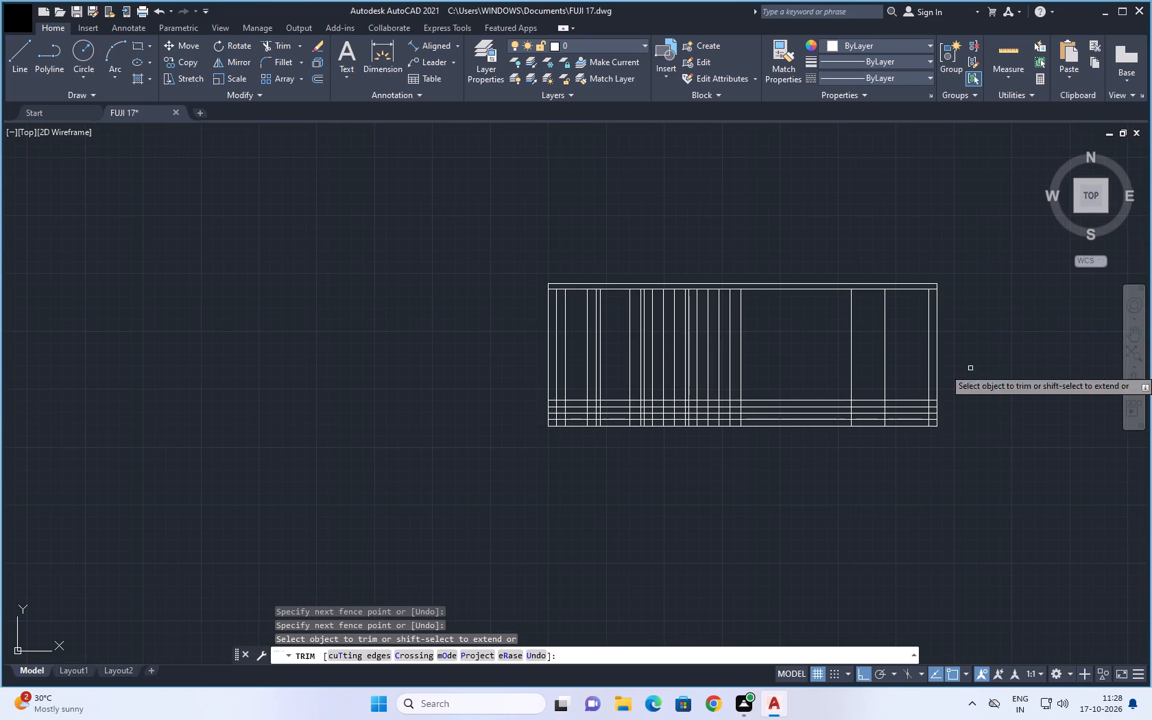
scroll(562, 502, up, 1)
middle_drag(636, 456, 526, 520)
scroll(447, 490, up, 1)
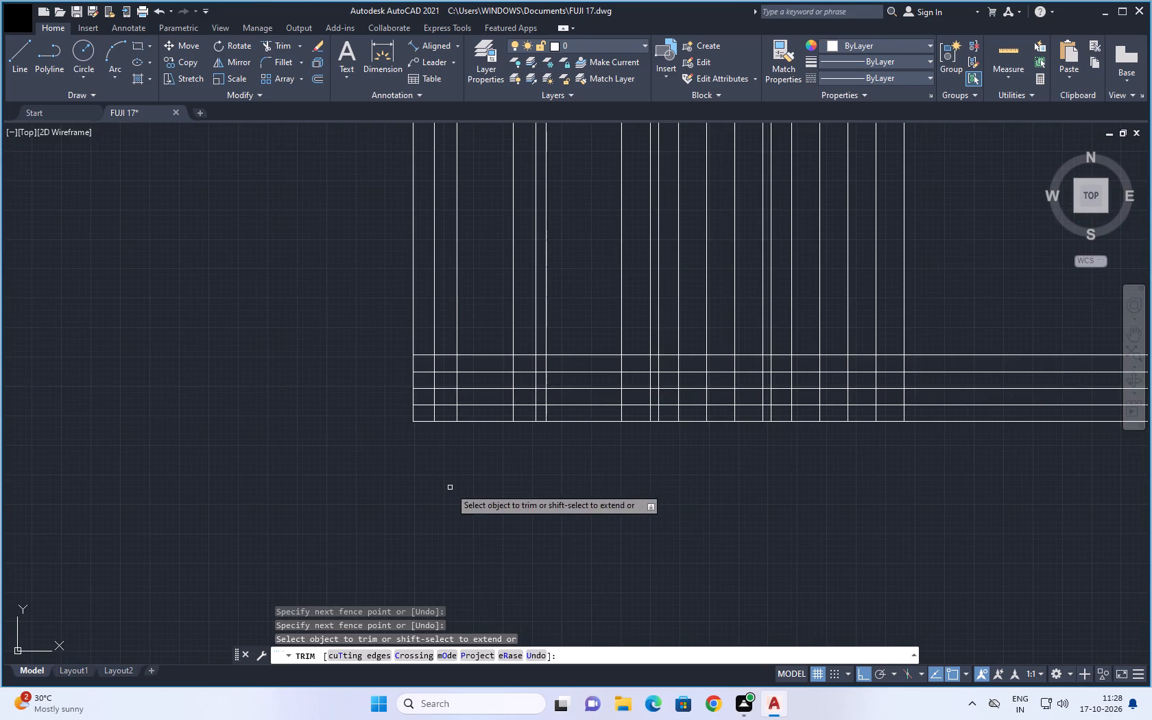
middle_drag(468, 478, 439, 552)
scroll(414, 495, up, 2)
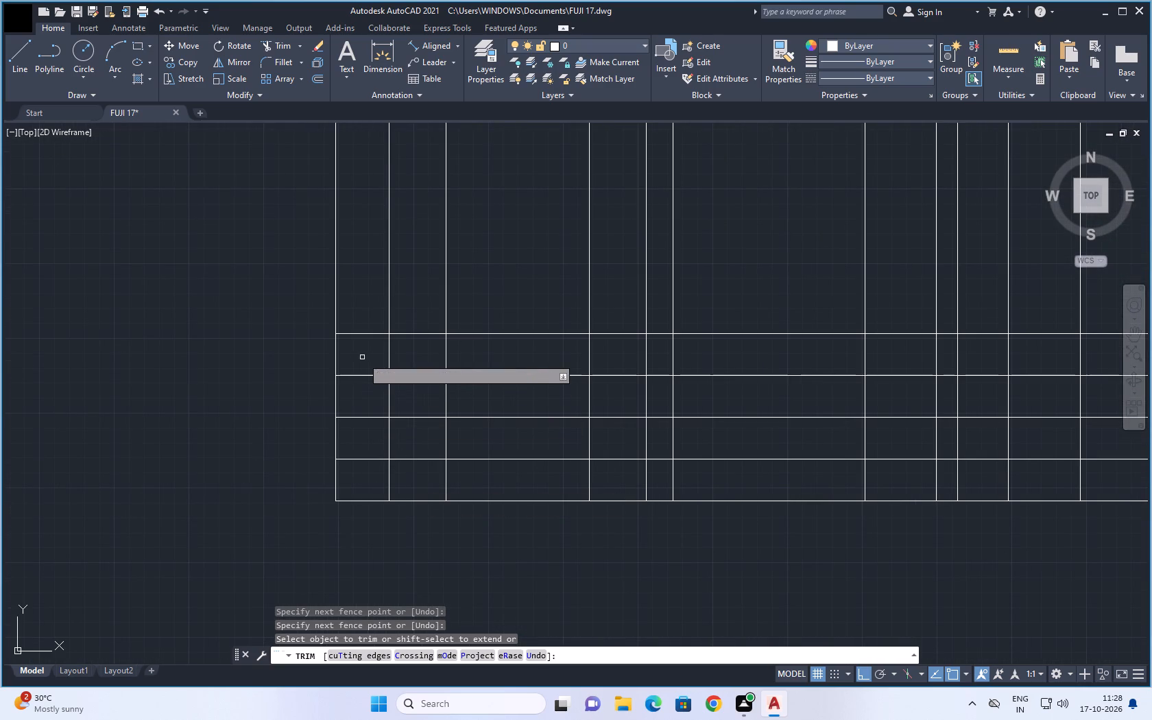
click(372, 357)
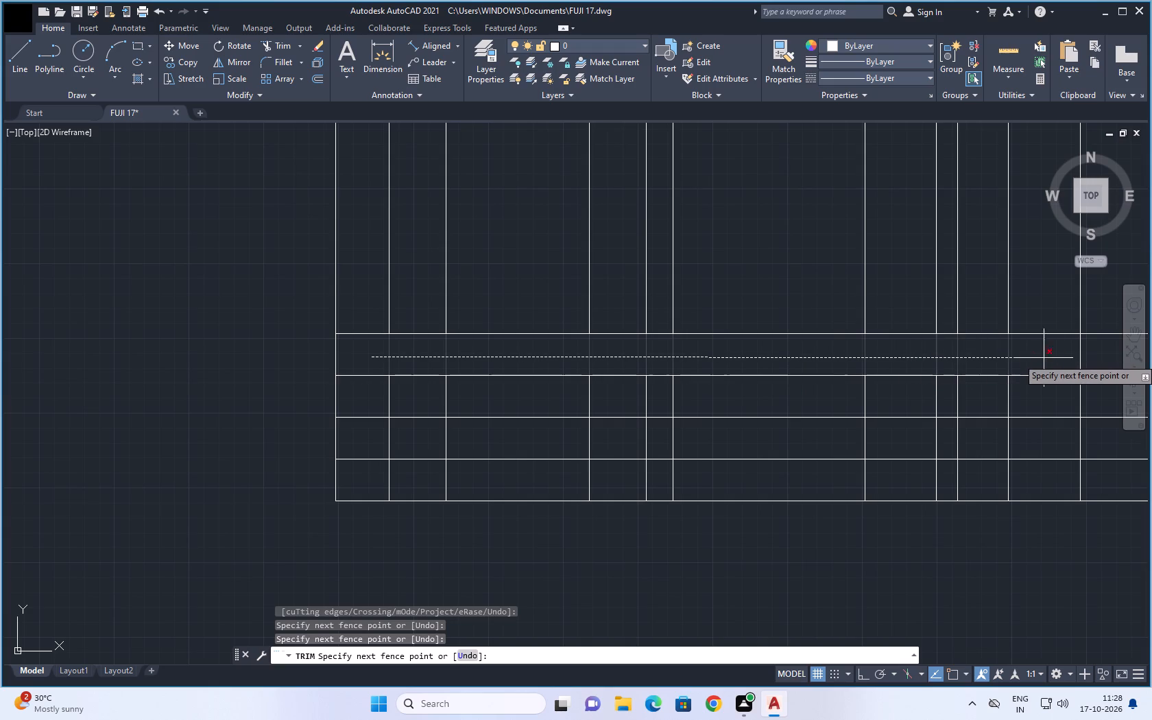
click(1090, 357)
scroll(1083, 359, down, 2)
middle_drag(957, 525, 303, 602)
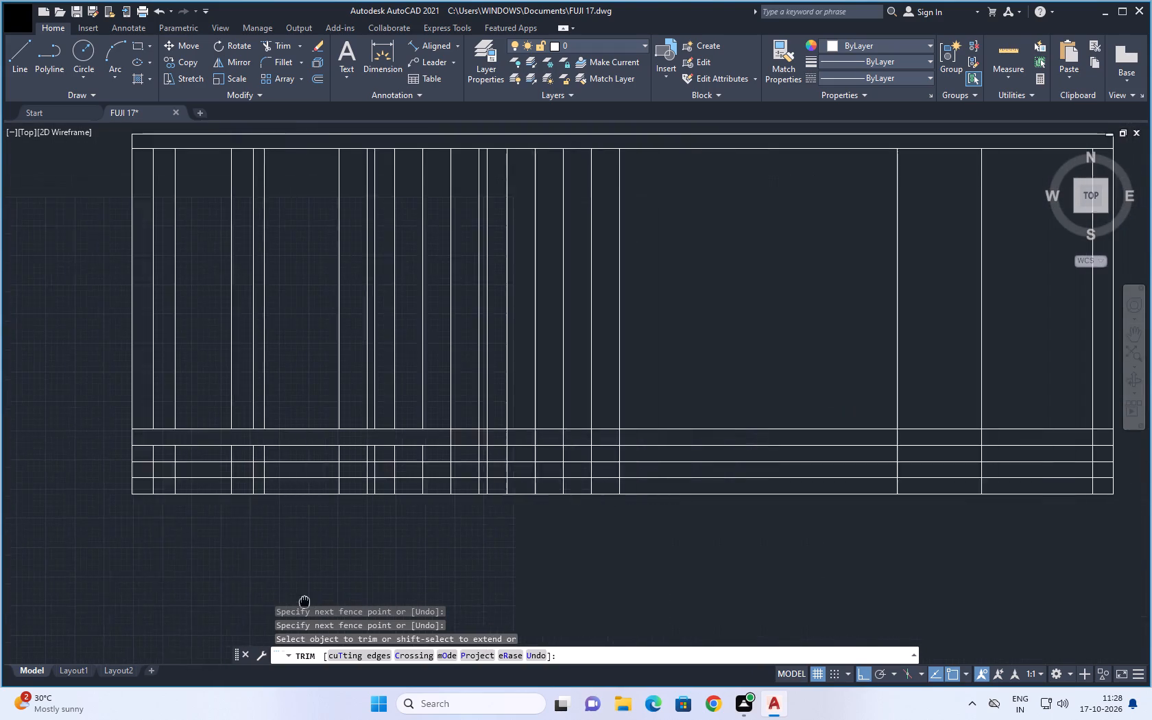
middle_drag(303, 602, 304, 586)
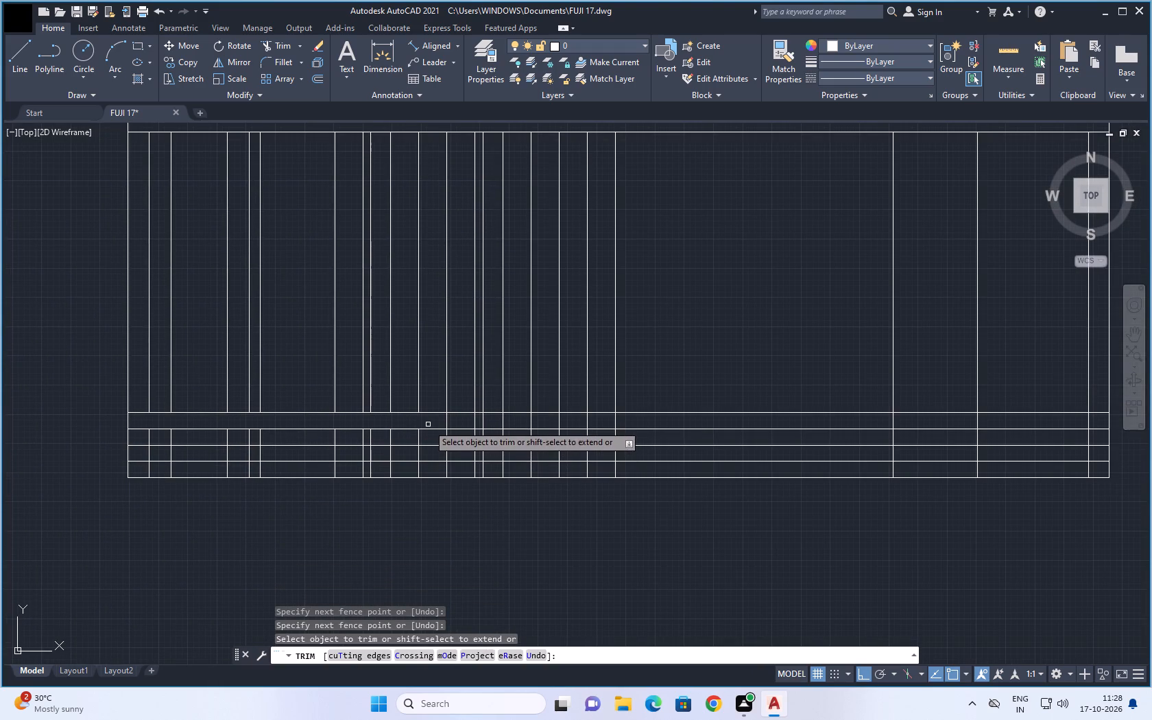
click(428, 424)
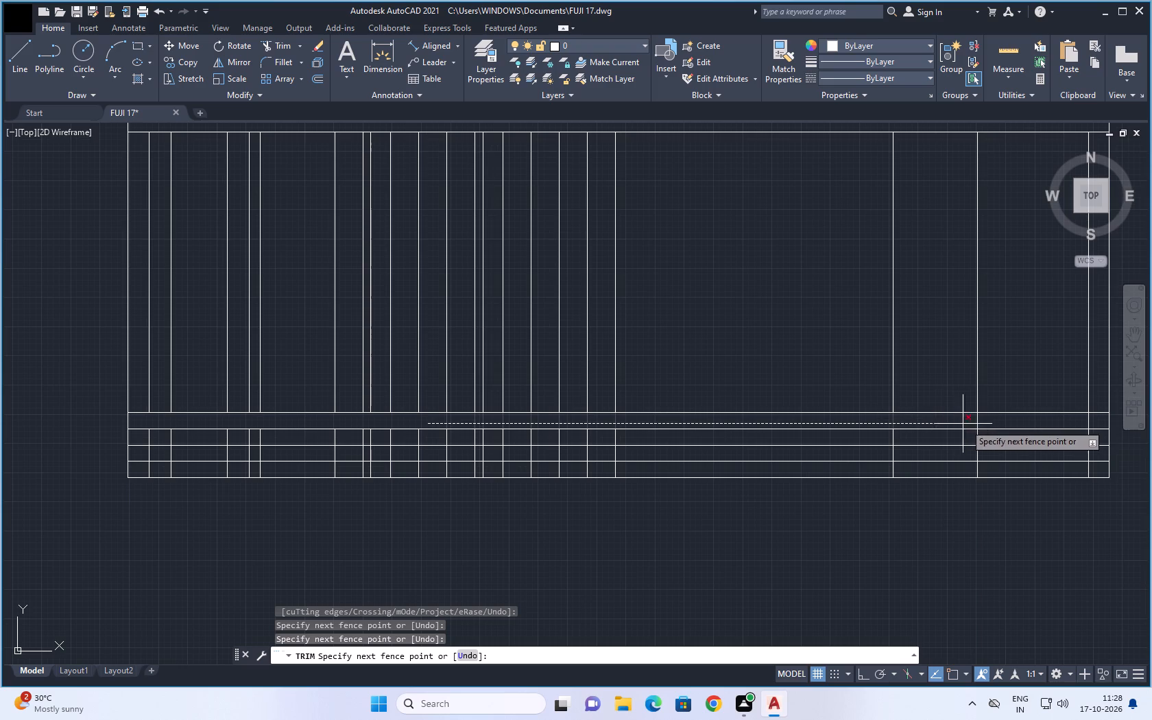
click(988, 421)
Trim the interior verticals out of the second step band from the top, except the easternmost interior vertical.
middle_drag(617, 560, 678, 557)
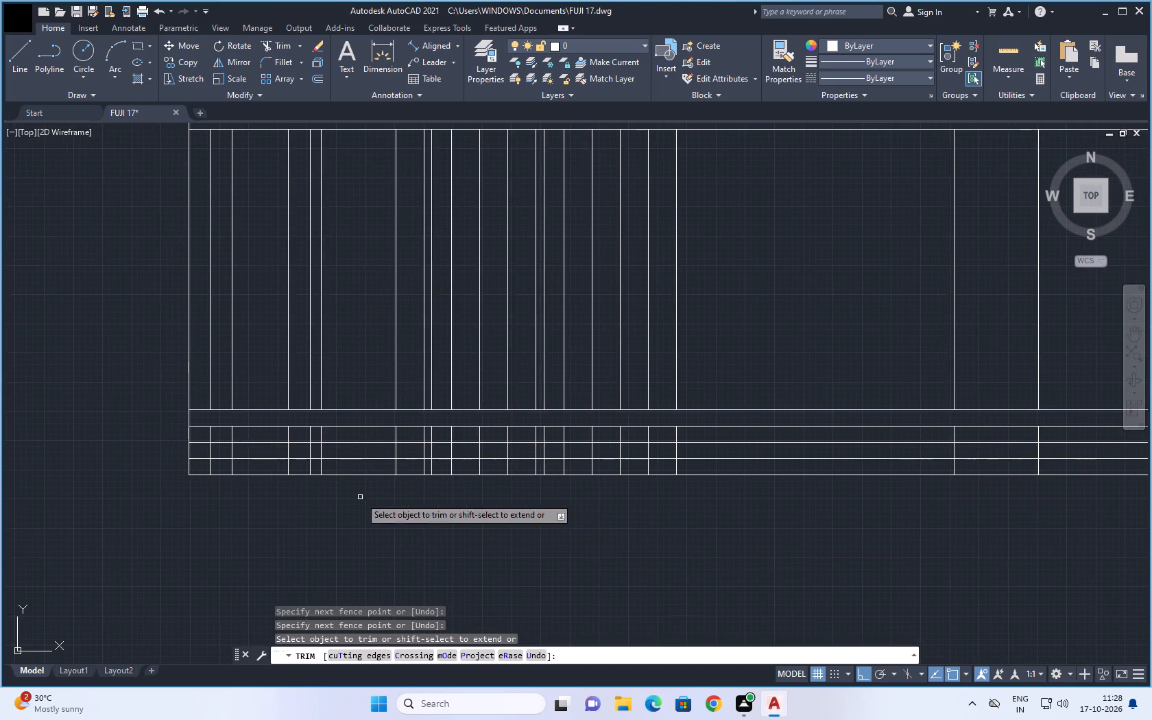
scroll(303, 473, up, 2)
click(50, 383)
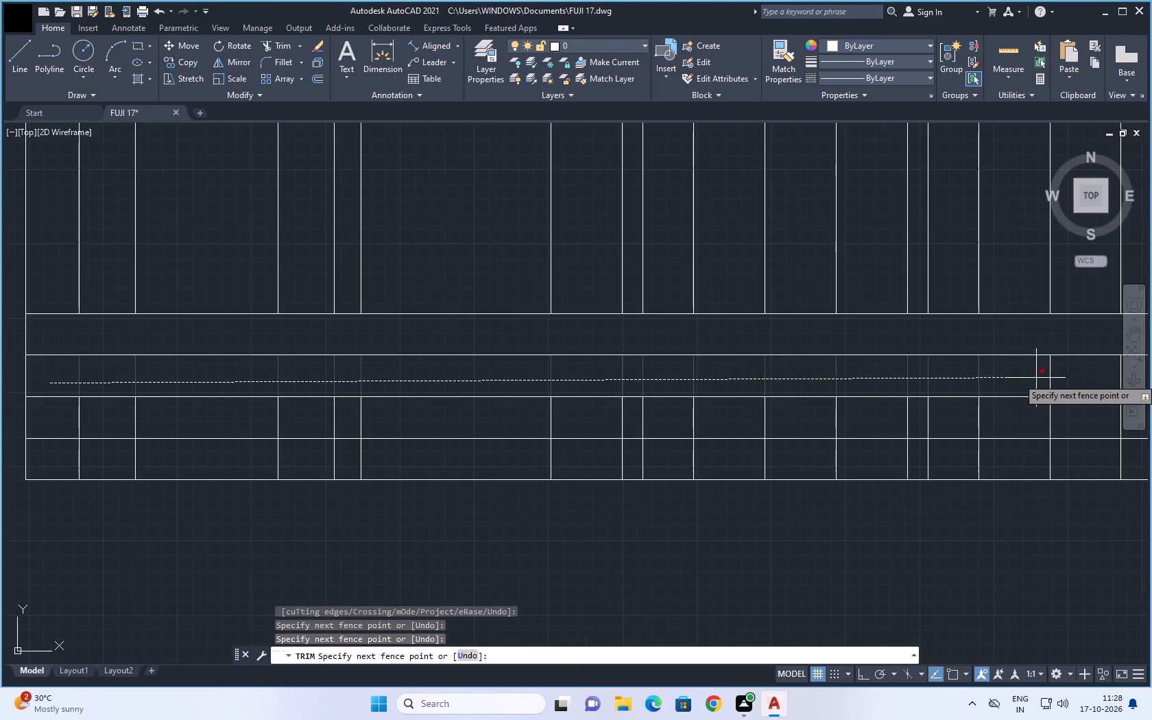
click(1070, 378)
scroll(1040, 494, down, 2)
middle_drag(998, 516, 400, 528)
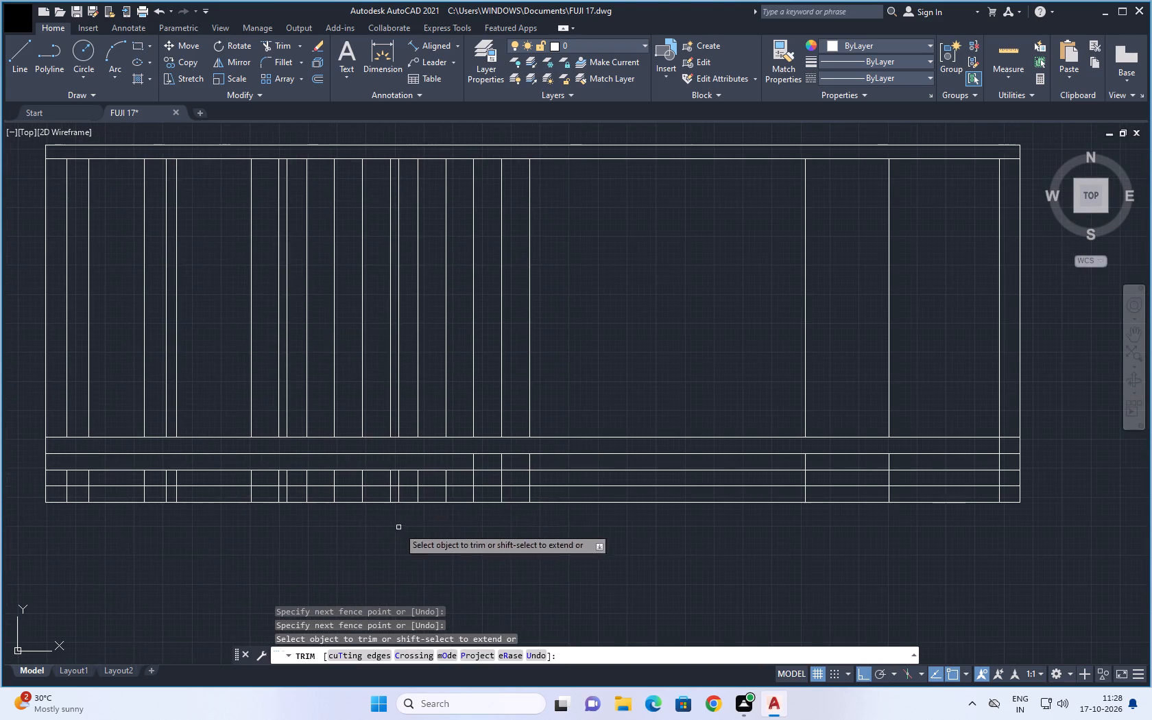
click(463, 464)
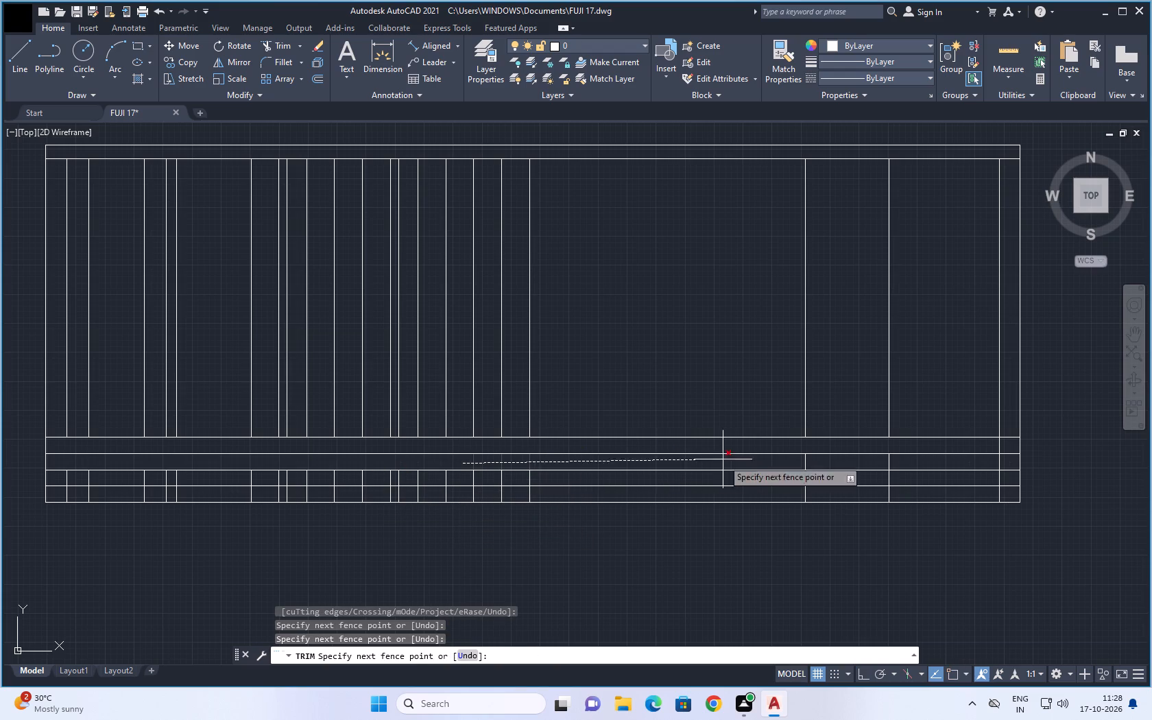
click(903, 461)
Trim the interior verticals out of the third step band from the top, except the easternmost interior vertical.
middle_drag(226, 547, 226, 547)
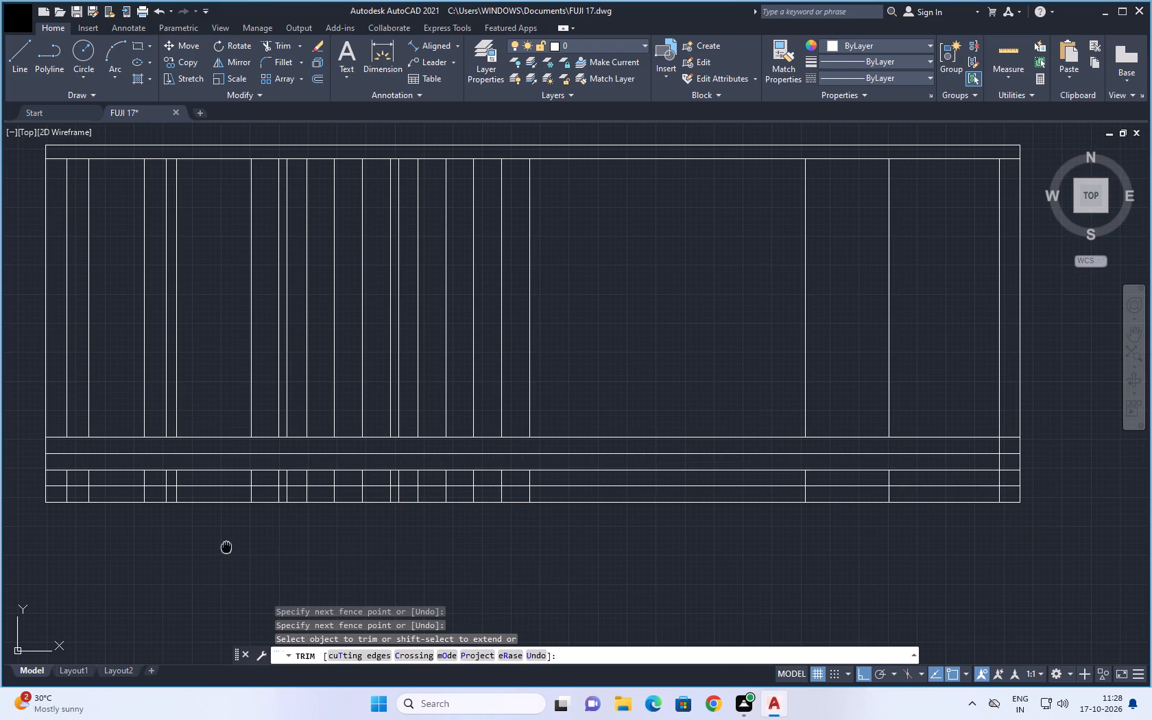
middle_drag(226, 547, 369, 519)
scroll(197, 477, up, 2)
click(200, 419)
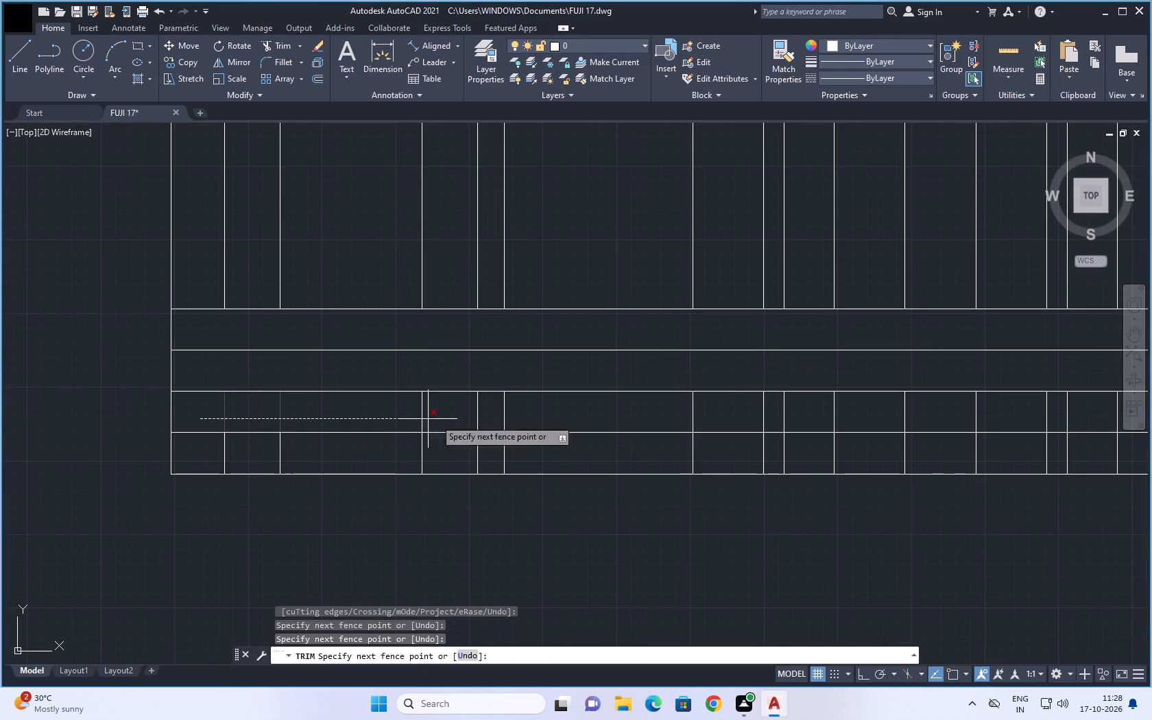
click(1088, 416)
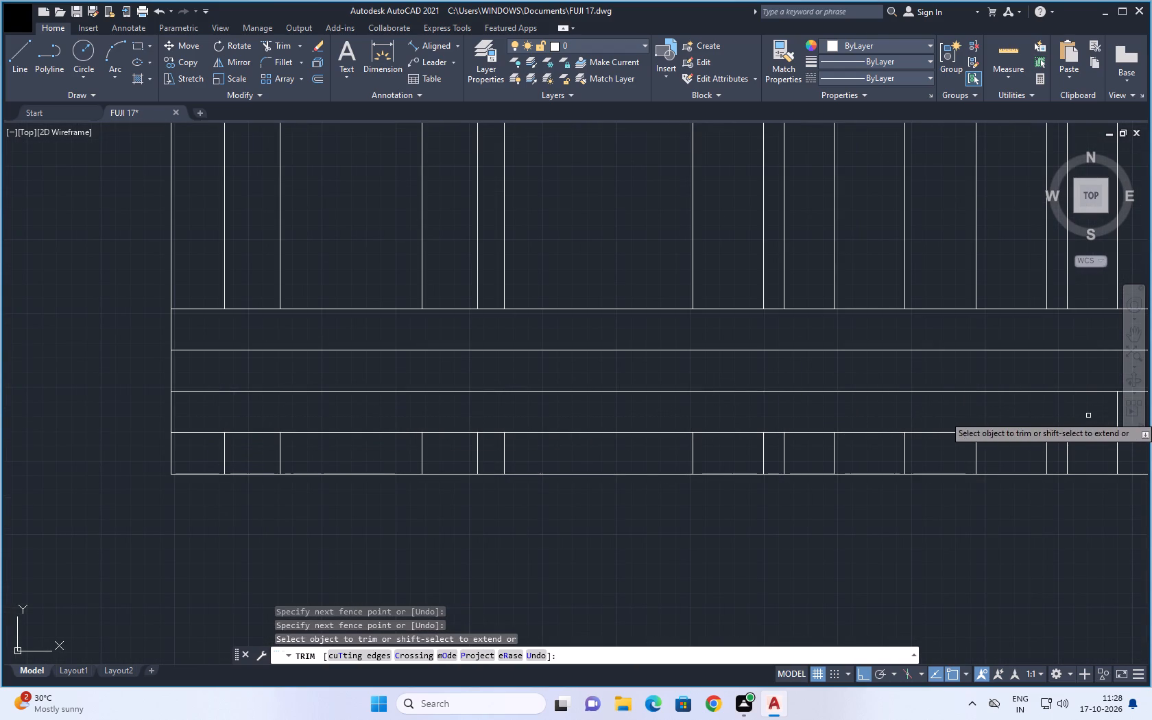
scroll(1035, 533, down, 1)
middle_drag(998, 537, 86, 542)
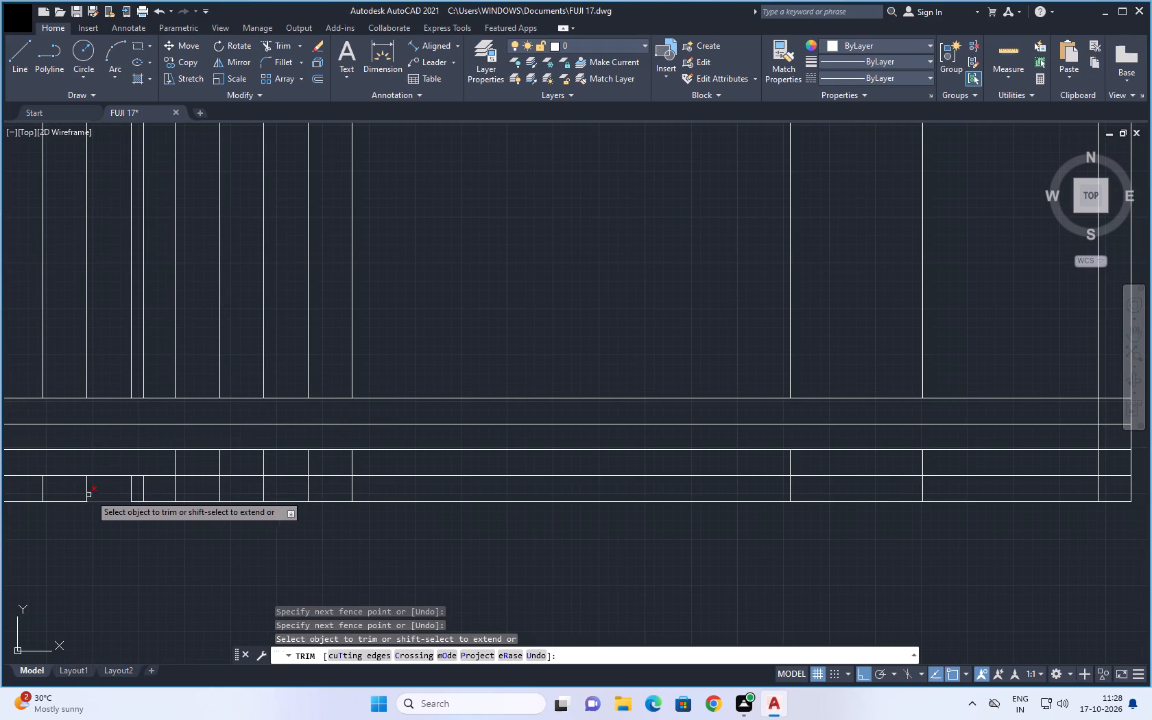
click(136, 464)
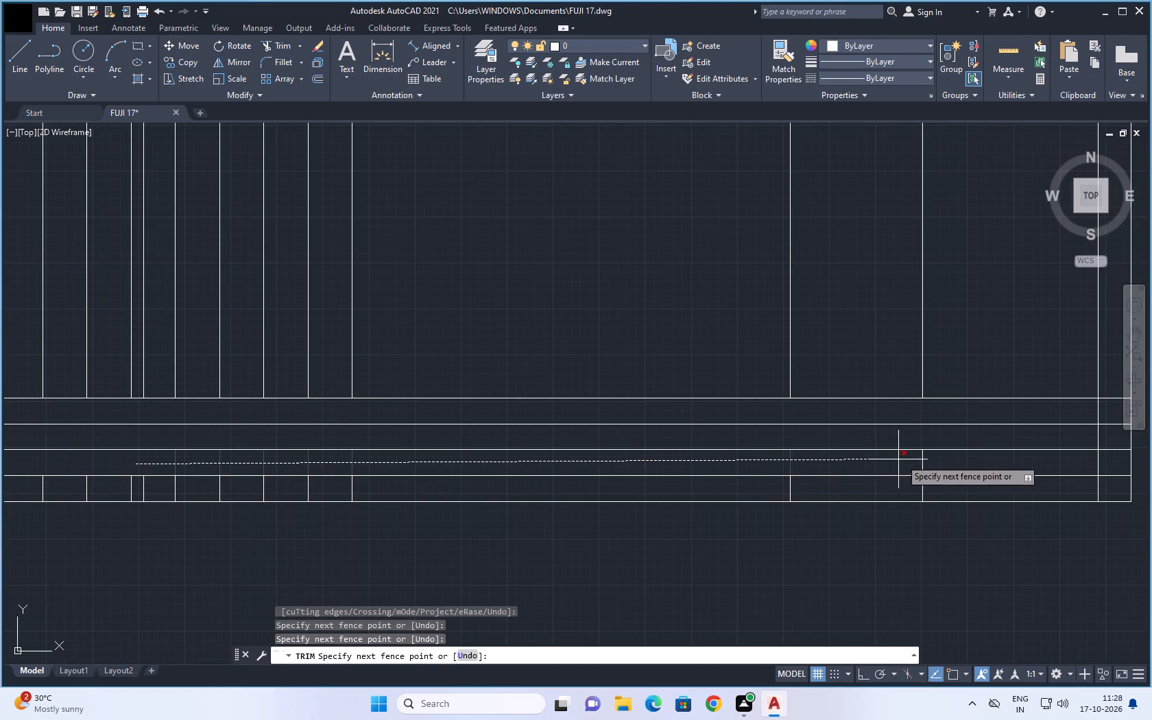
click(968, 459)
Trim the easternmost interior vertical out of all four step bands down to the base line.
middle_drag(878, 564, 432, 595)
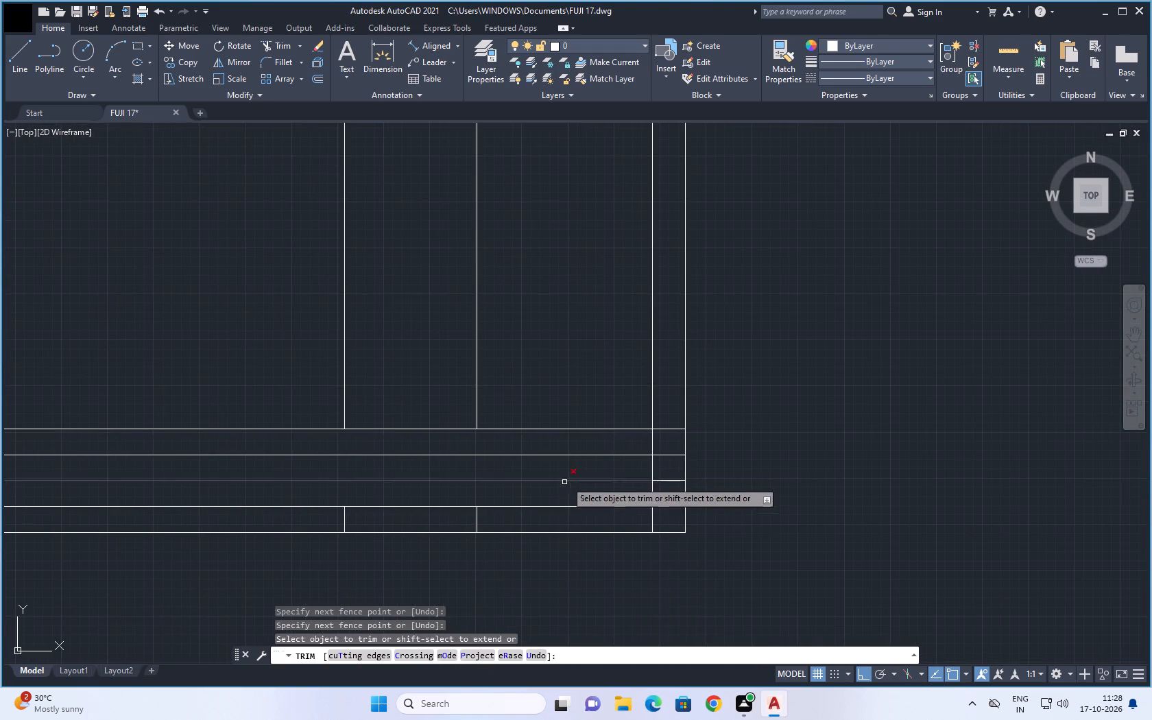
click(634, 447)
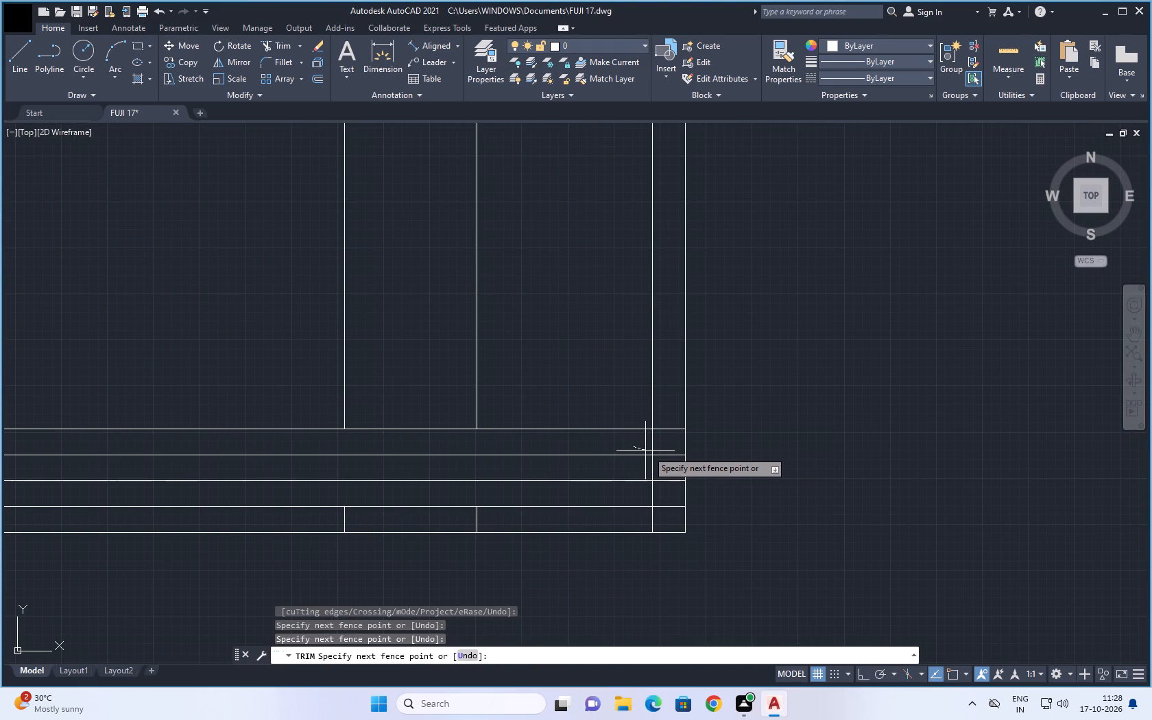
click(662, 450)
click(639, 475)
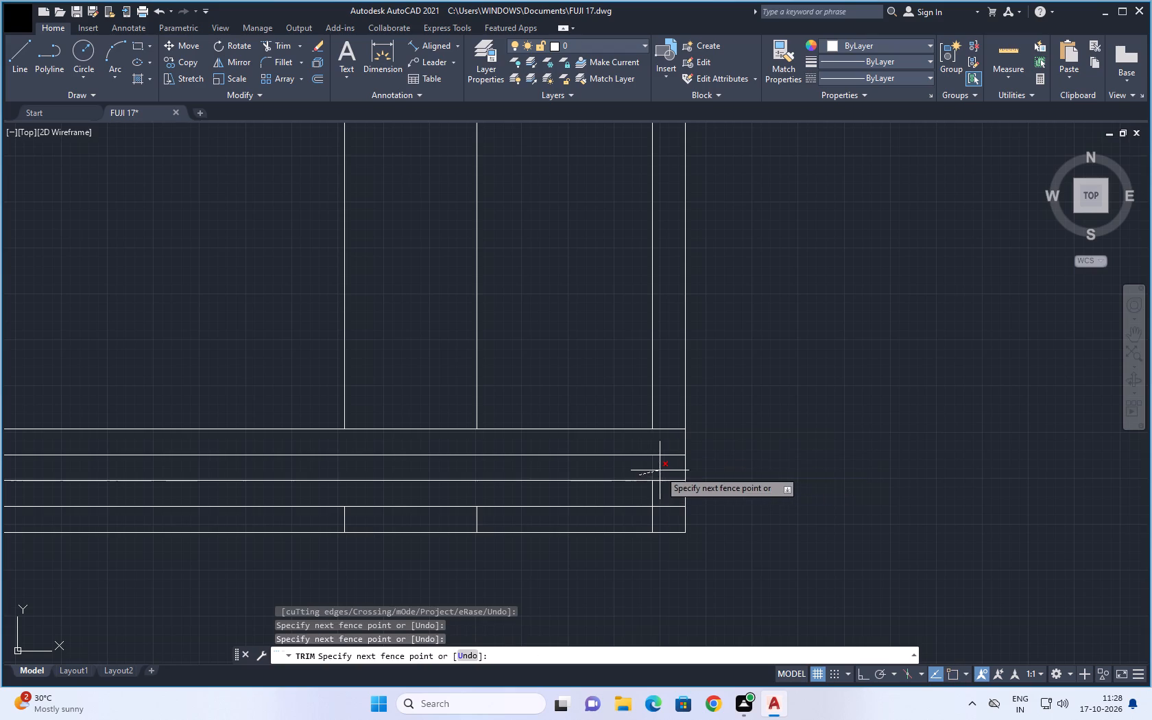
click(660, 470)
drag(643, 493, 649, 493)
click(661, 492)
click(644, 517)
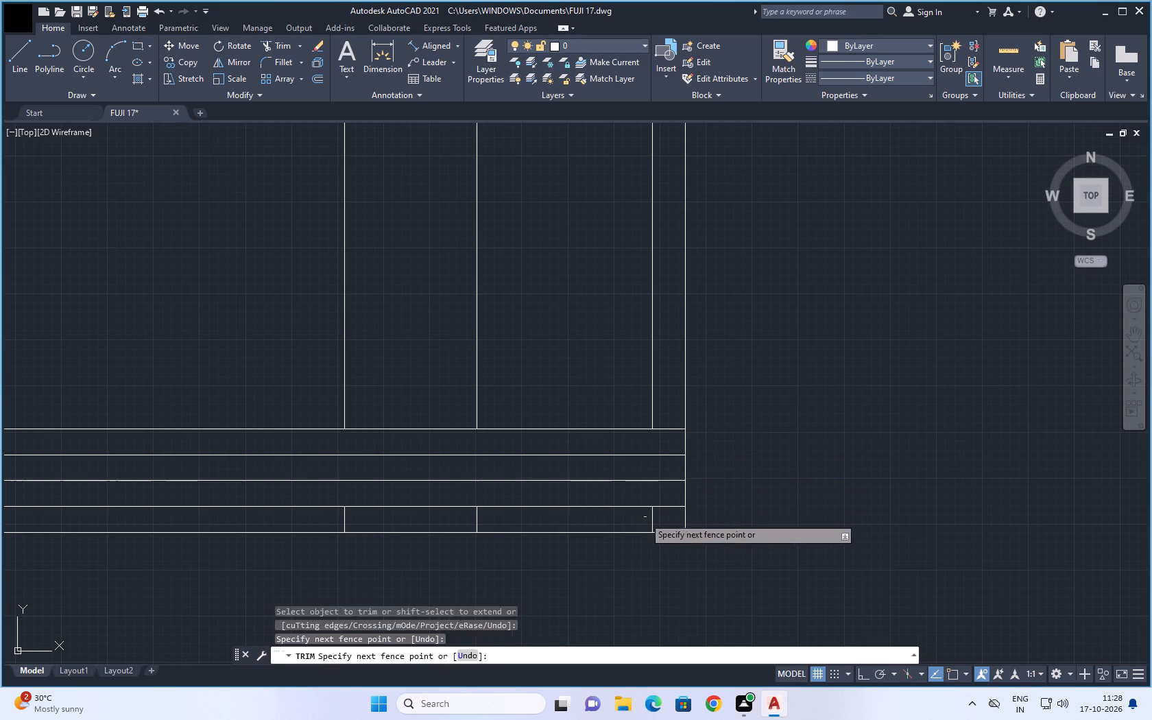
click(660, 516)
Trim the remaining interior verticals out of the lowest of the four step bands, across the elevation's full width.
scroll(565, 570, down, 2)
middle_drag(516, 585, 672, 515)
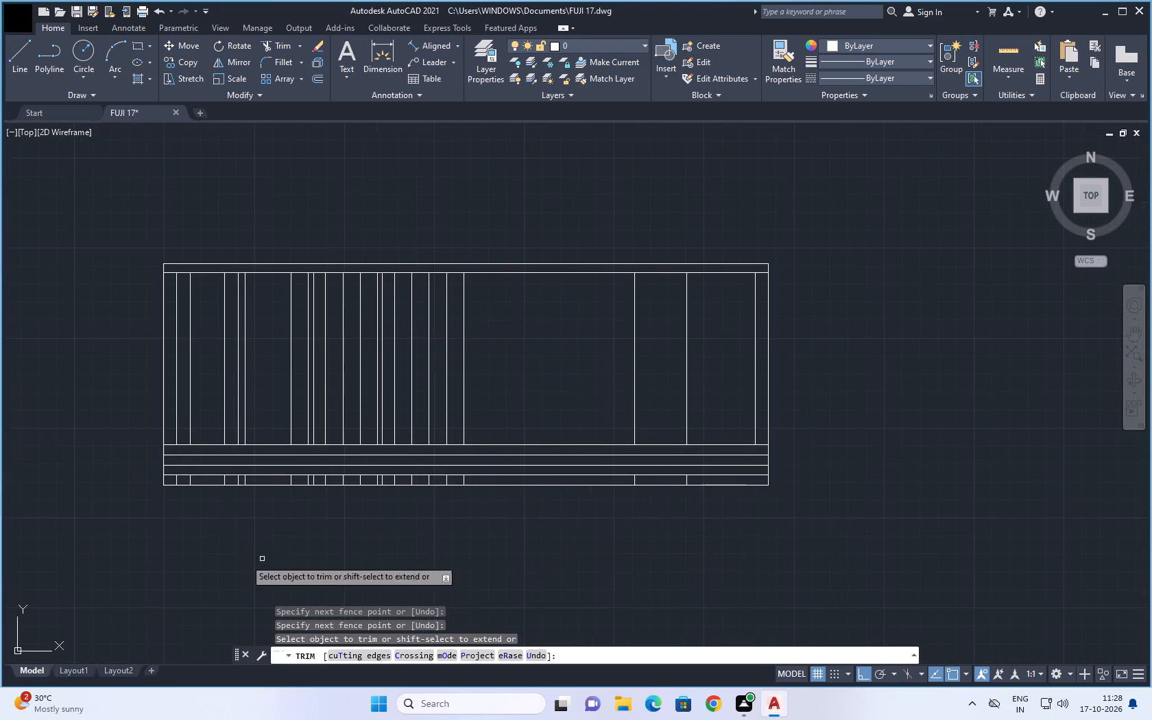
middle_drag(192, 547, 280, 554)
scroll(252, 534, up, 1)
middle_drag(337, 509, 278, 509)
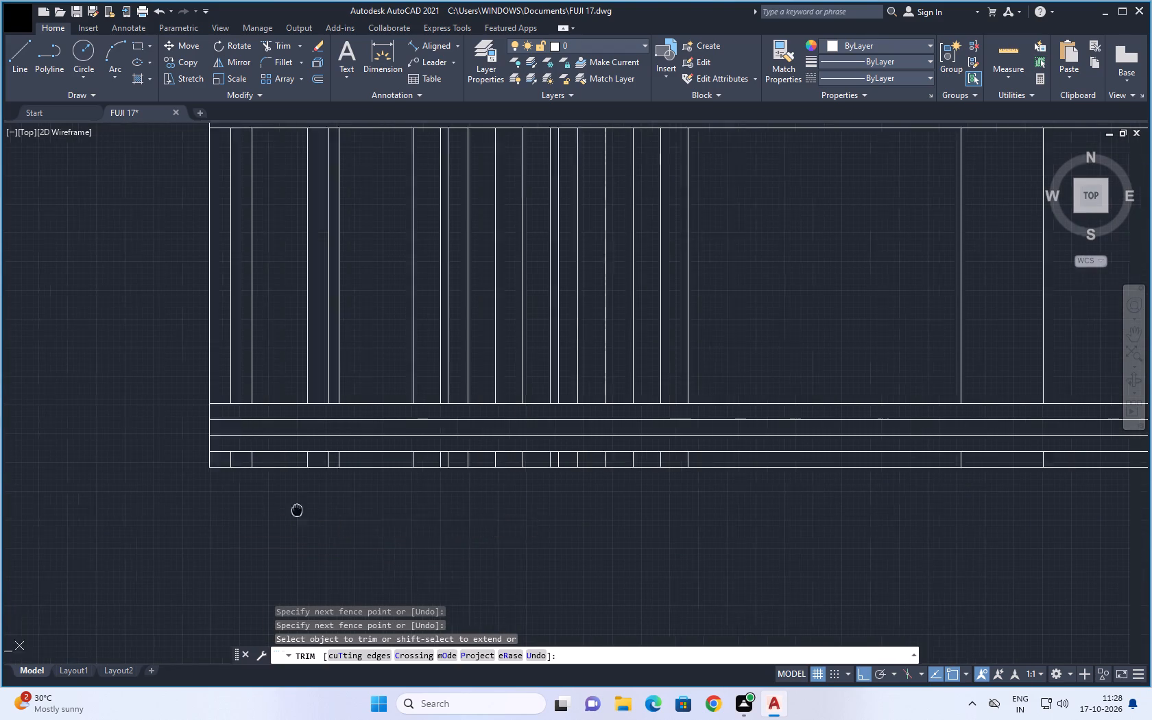
middle_drag(278, 509, 36, 524)
middle_drag(88, 503, 272, 492)
scroll(204, 481, up, 1)
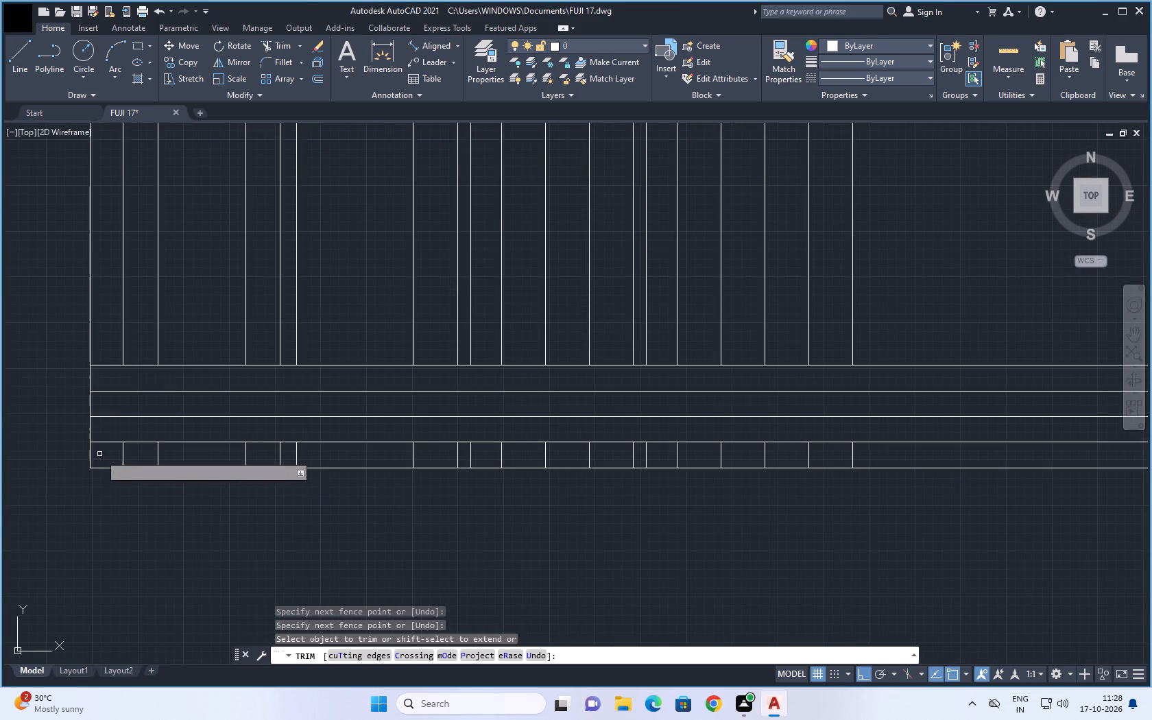
click(101, 454)
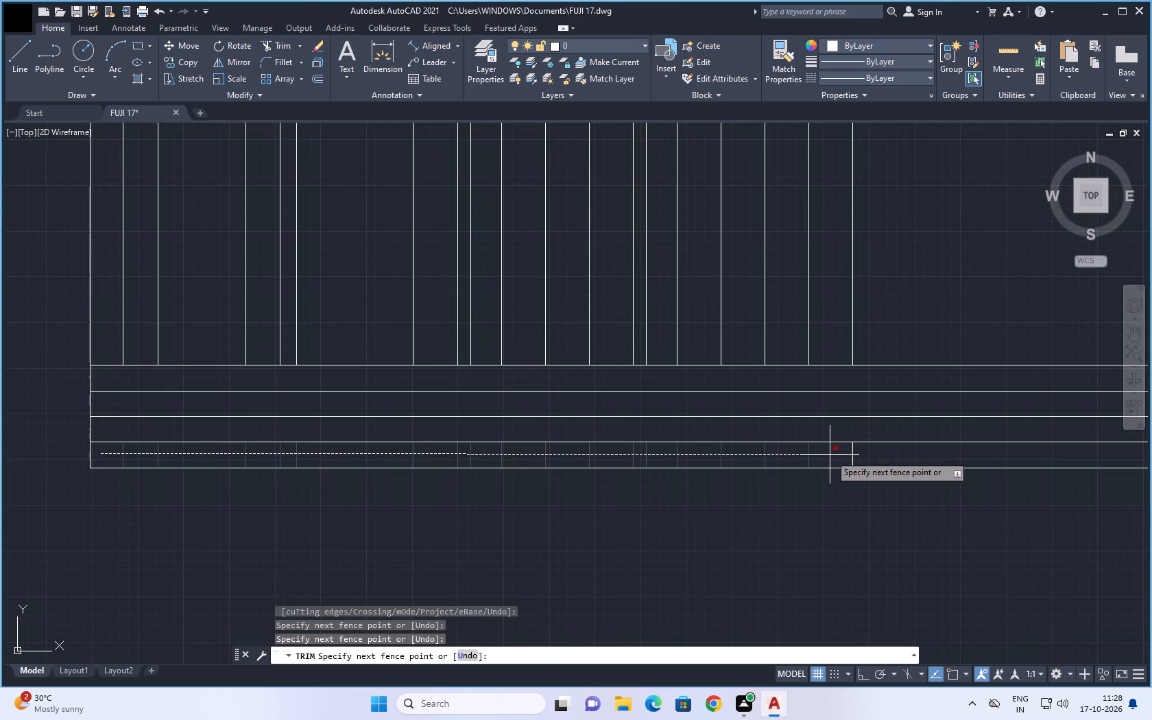
click(870, 456)
scroll(824, 505, down, 1)
middle_drag(787, 509, 221, 509)
scroll(201, 509, down, 1)
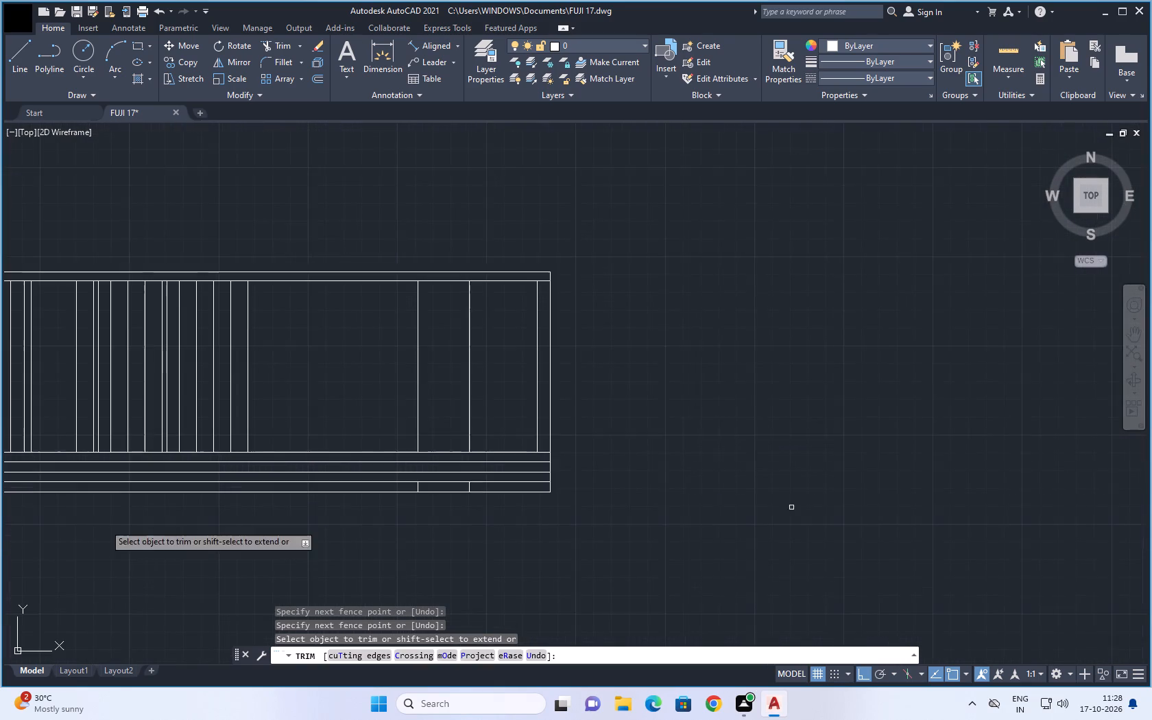
scroll(387, 483, up, 2)
click(416, 499)
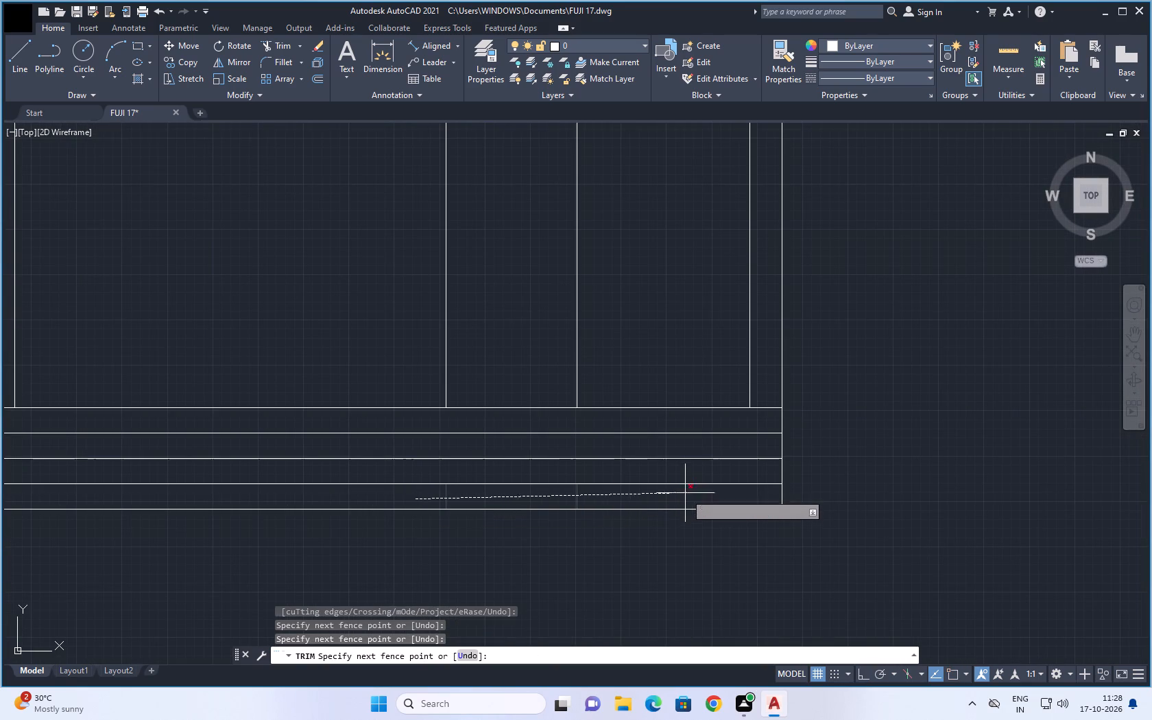
click(684, 501)
Compare the floor plan's front wall, including its store and staircase windows, with the elevation grid drawn below it.
scroll(503, 538, down, 2)
middle_drag(477, 552, 686, 474)
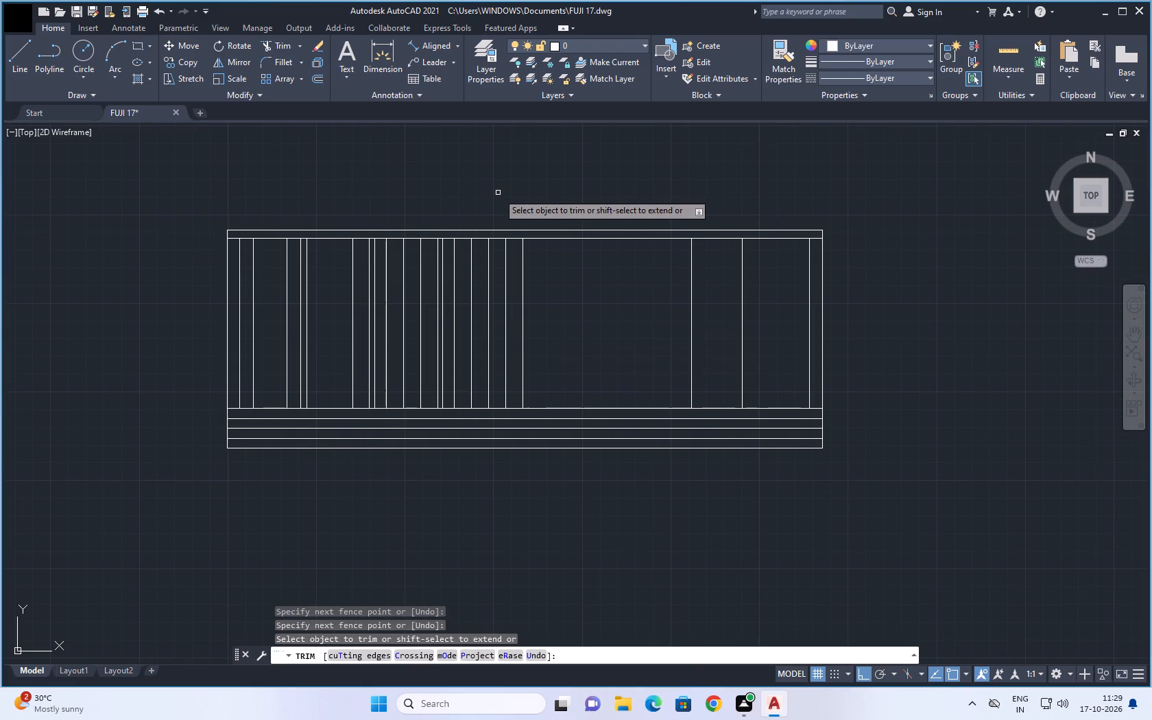
scroll(496, 194, down, 1)
middle_drag(509, 172, 500, 302)
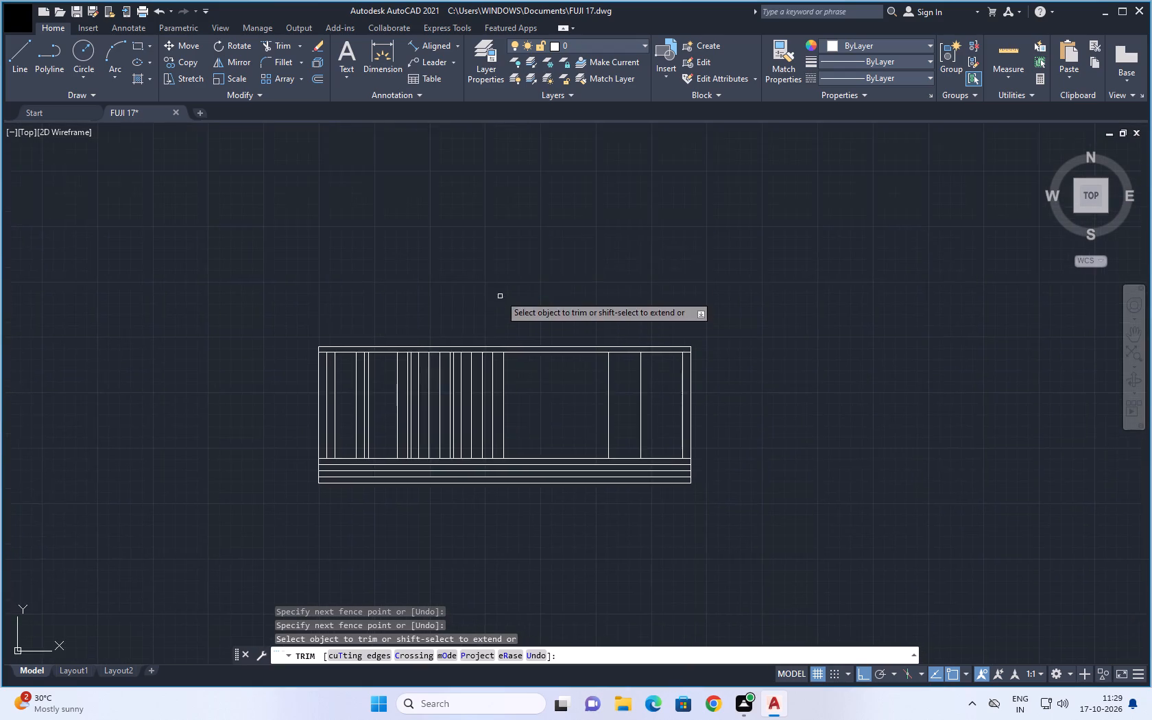
scroll(499, 247, down, 2)
middle_drag(546, 215, 513, 368)
scroll(471, 283, up, 1)
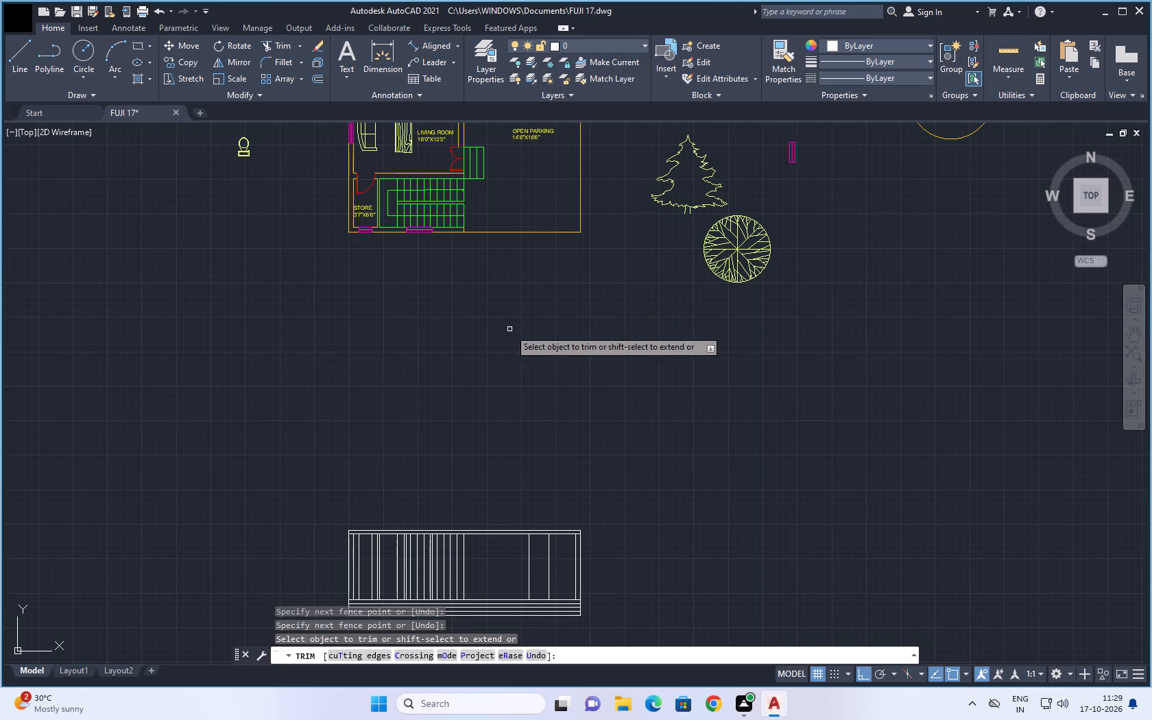
middle_drag(505, 328, 446, 304)
middle_drag(400, 350, 440, 326)
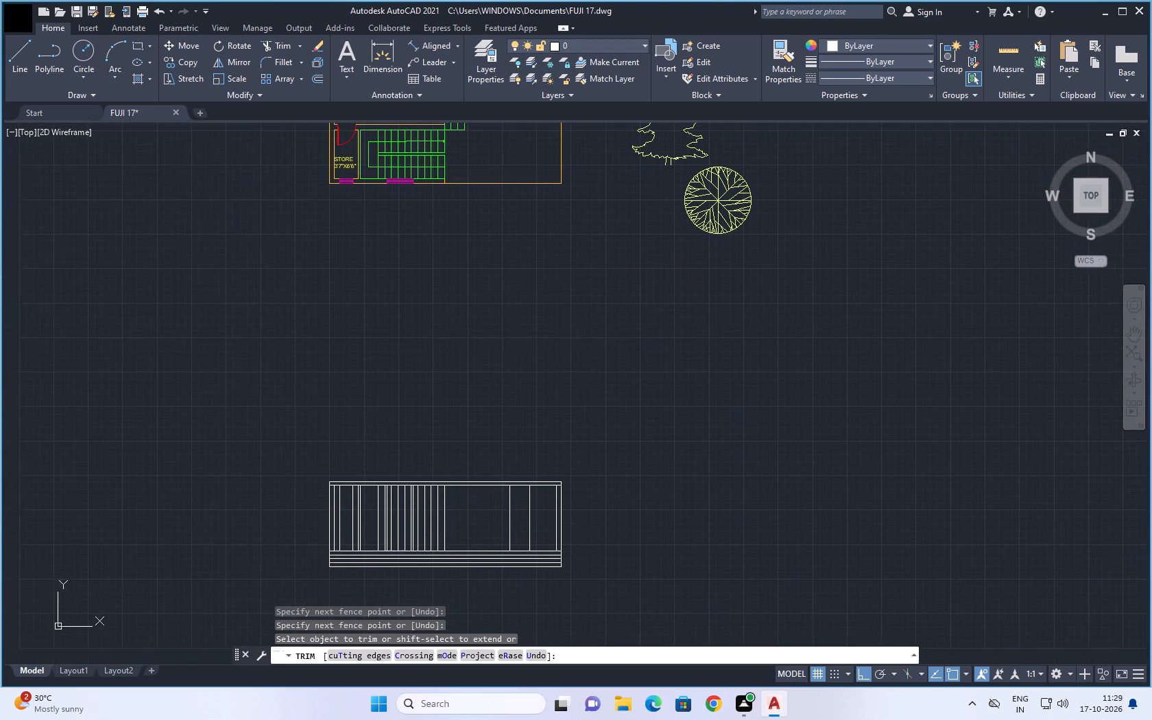
middle_drag(403, 283, 434, 388)
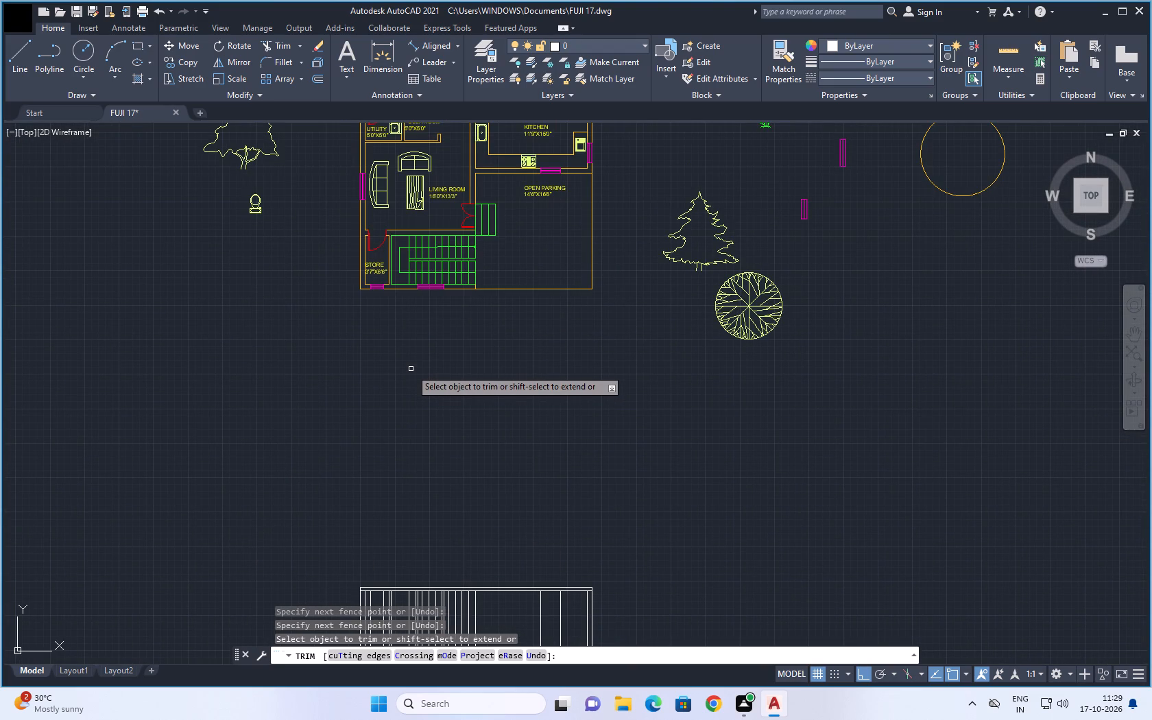
scroll(416, 376, down, 1)
middle_drag(416, 381, 404, 324)
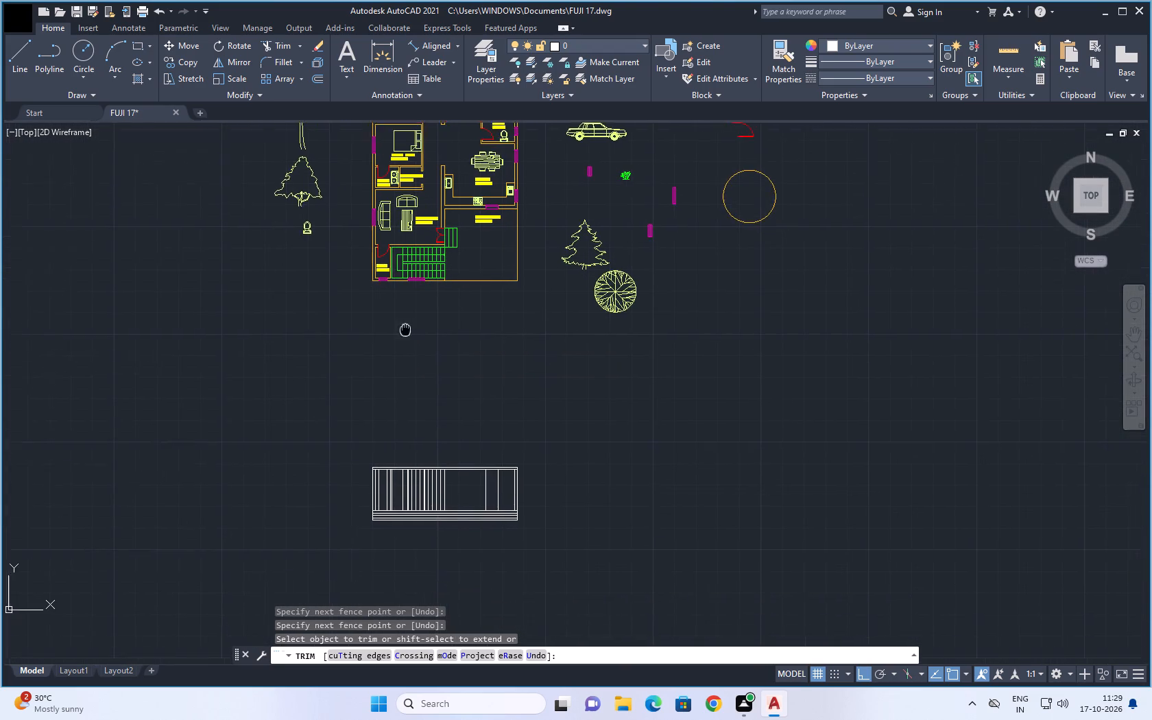
middle_drag(404, 324, 398, 297)
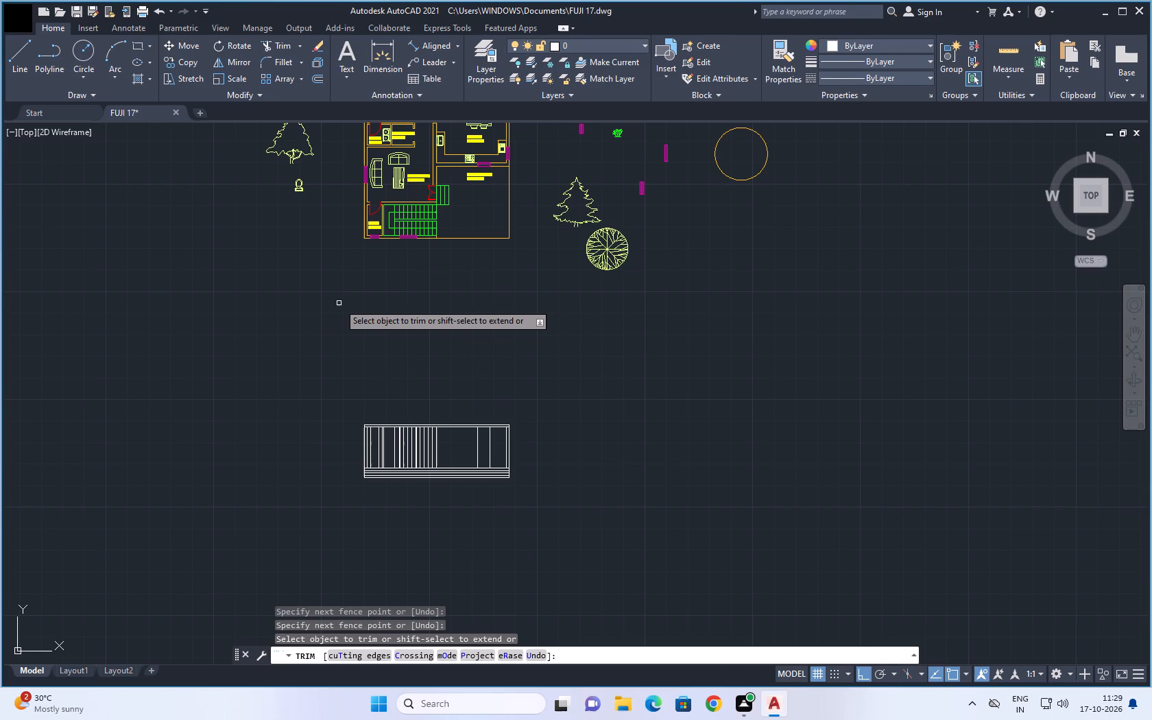
scroll(342, 313, down, 1)
middle_drag(355, 326, 351, 276)
scroll(366, 282, up, 1)
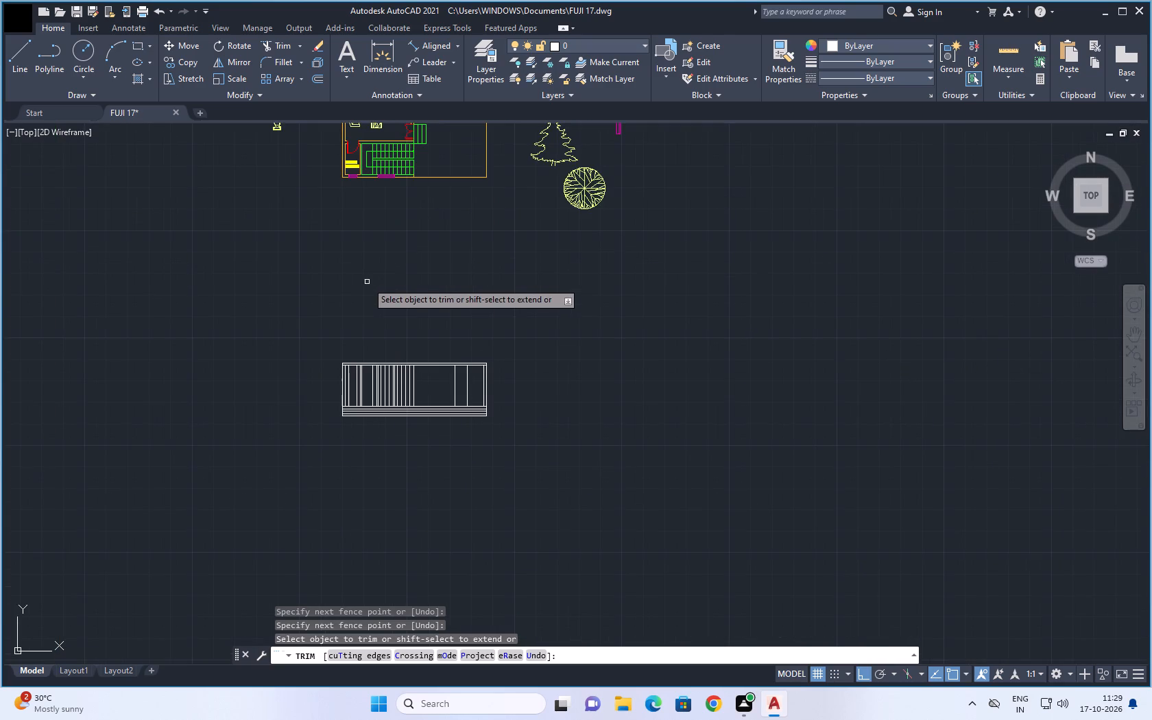
middle_drag(376, 269, 387, 315)
scroll(387, 352, up, 1)
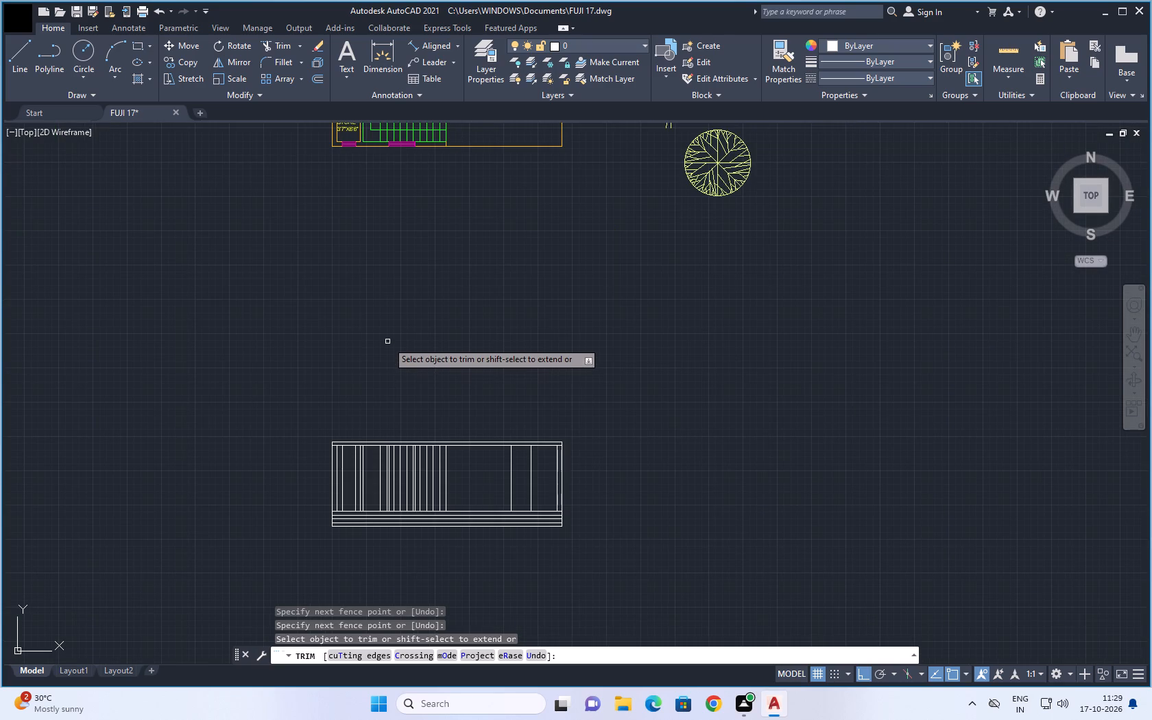
middle_drag(405, 269, 391, 365)
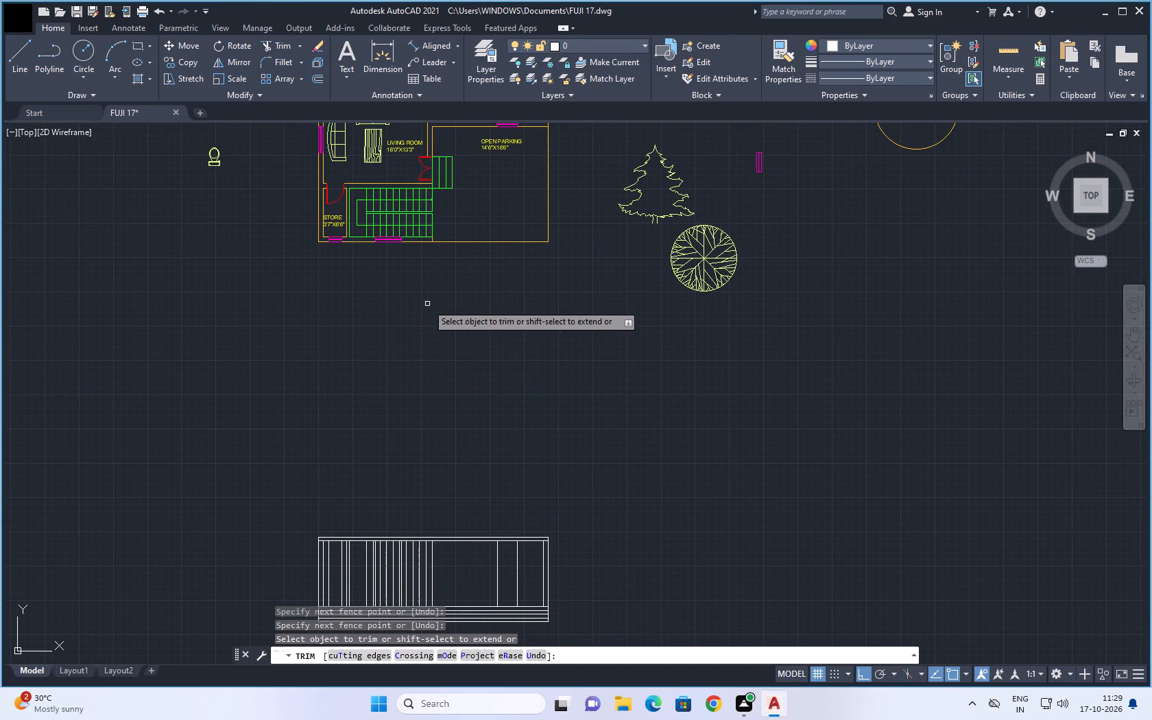
middle_drag(443, 275, 431, 346)
middle_drag(448, 409, 444, 331)
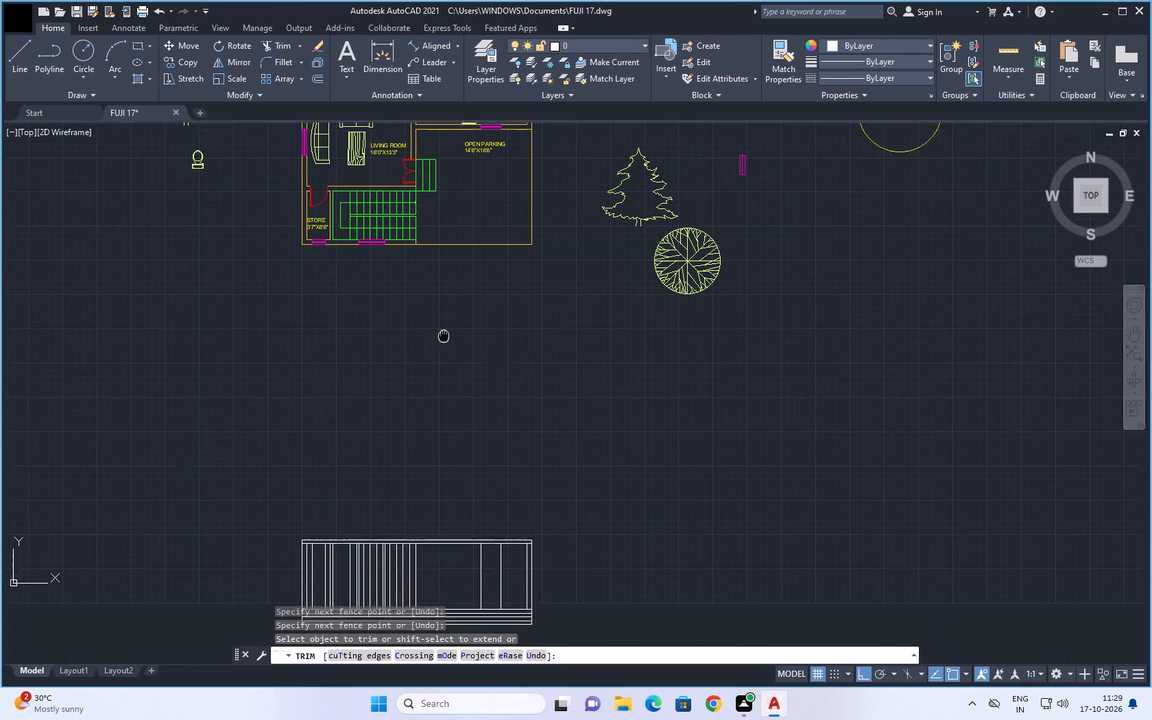
middle_drag(444, 331, 444, 318)
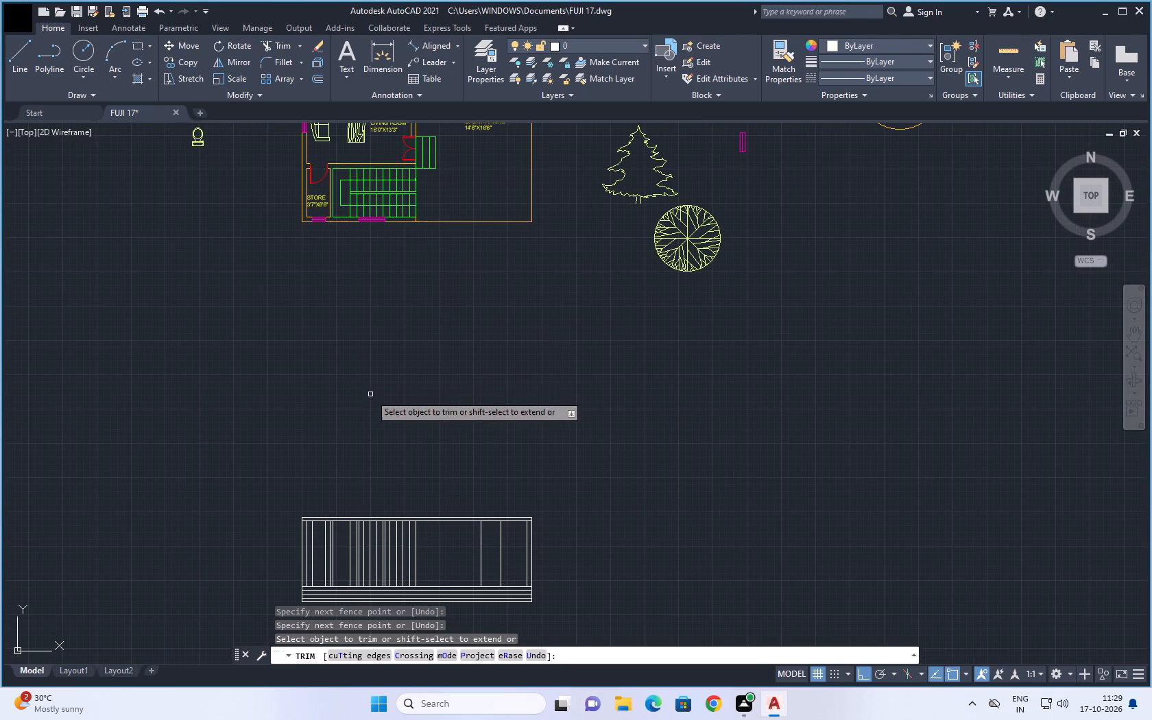
middle_drag(371, 320, 371, 357)
middle_drag(361, 404, 361, 337)
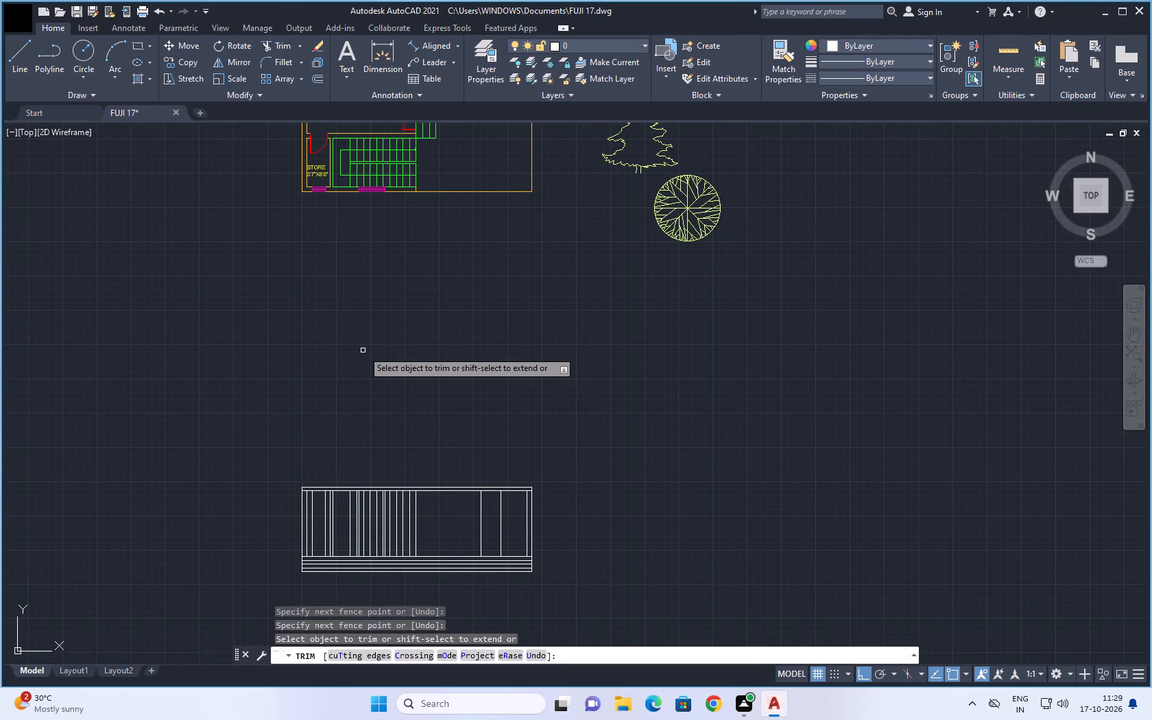
middle_drag(369, 365, 368, 392)
scroll(366, 398, up, 1)
middle_drag(374, 323, 392, 516)
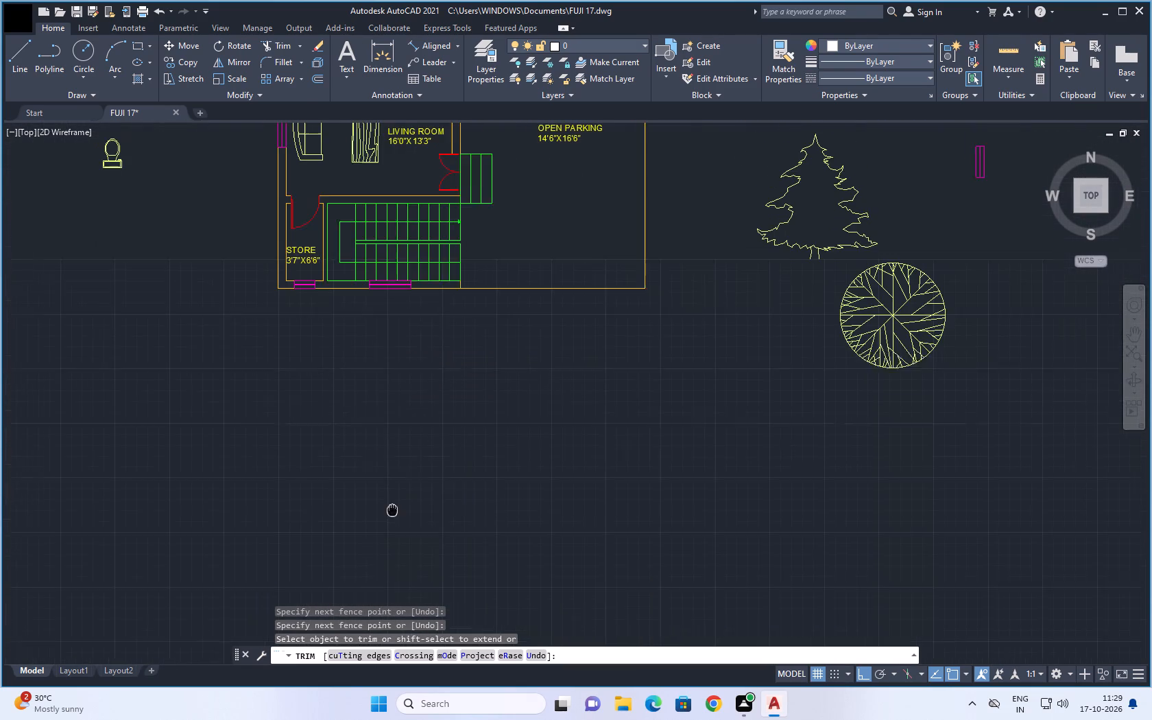
middle_drag(392, 516, 392, 518)
middle_drag(417, 345, 422, 380)
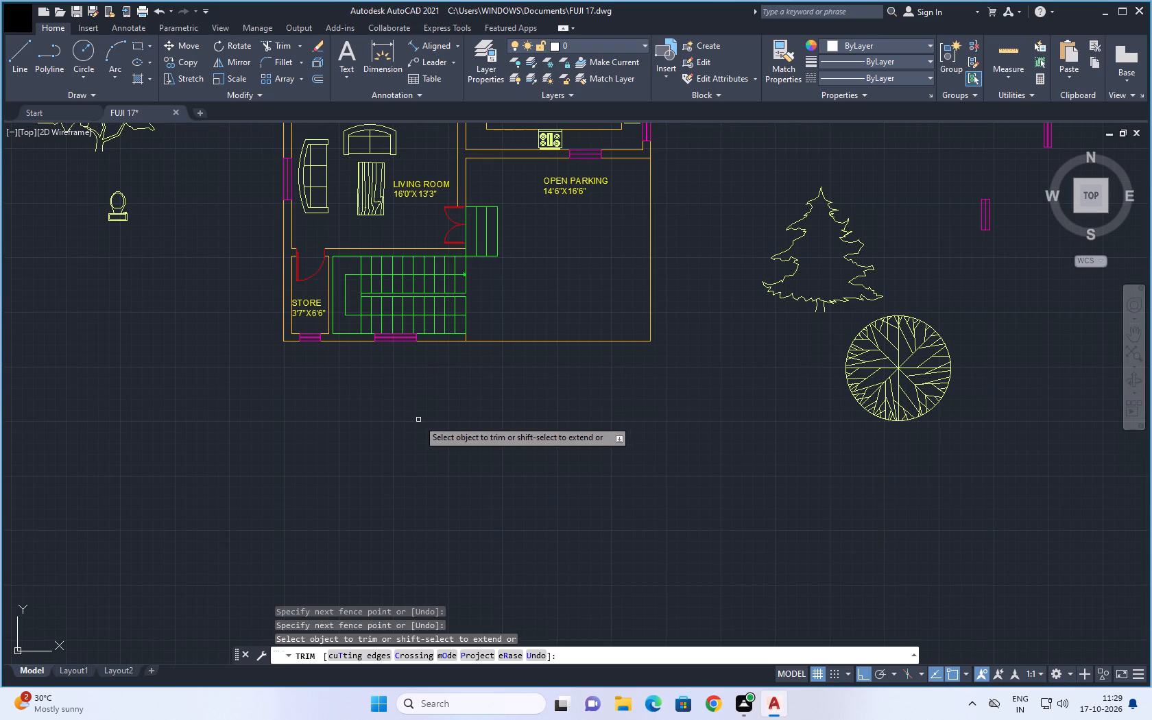
middle_drag(347, 411, 346, 267)
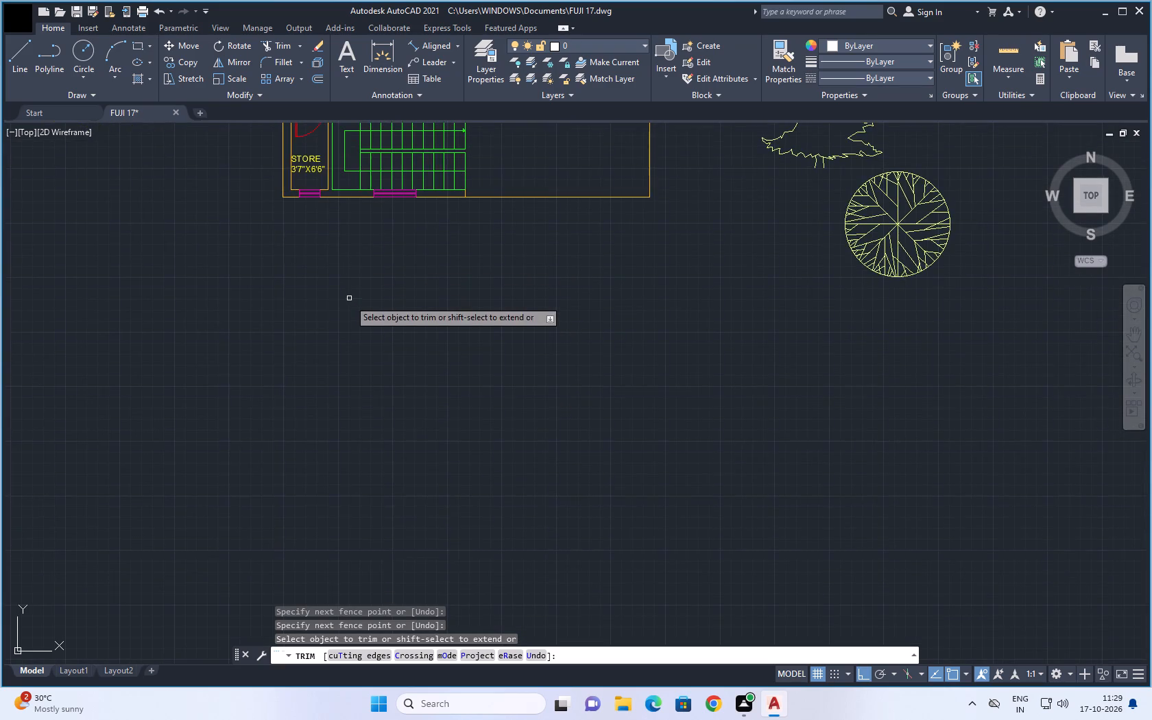
scroll(351, 309, down, 2)
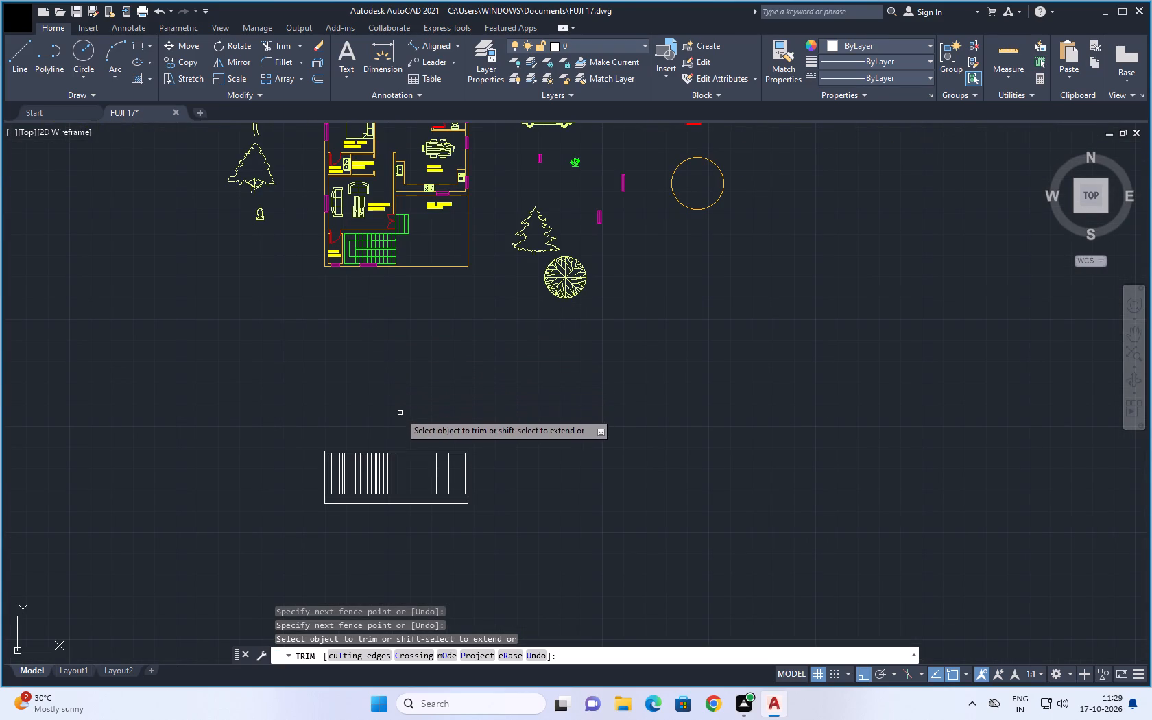
key(Escape)
key(Escape)
Erase the group of interior verticals in the elevation's western half, keeping the two nearest the west edge and the three eastern ones.
middle_drag(388, 409, 386, 395)
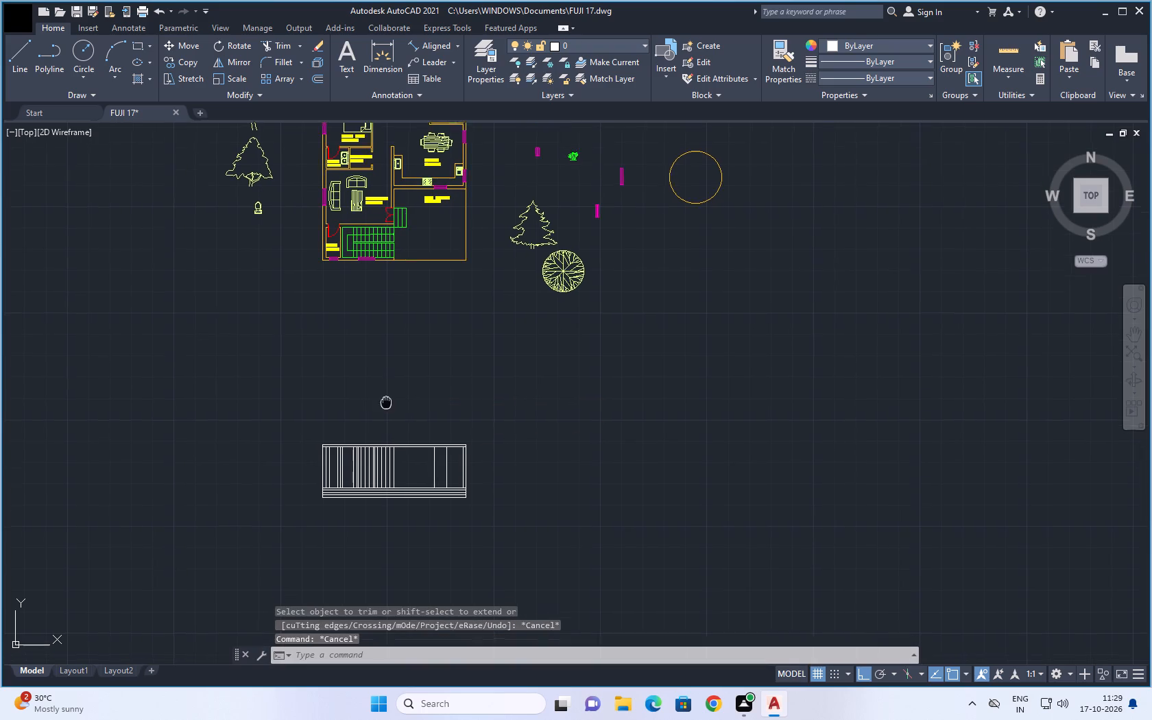
middle_drag(386, 395, 397, 350)
middle_drag(356, 495, 365, 529)
scroll(379, 478, up, 2)
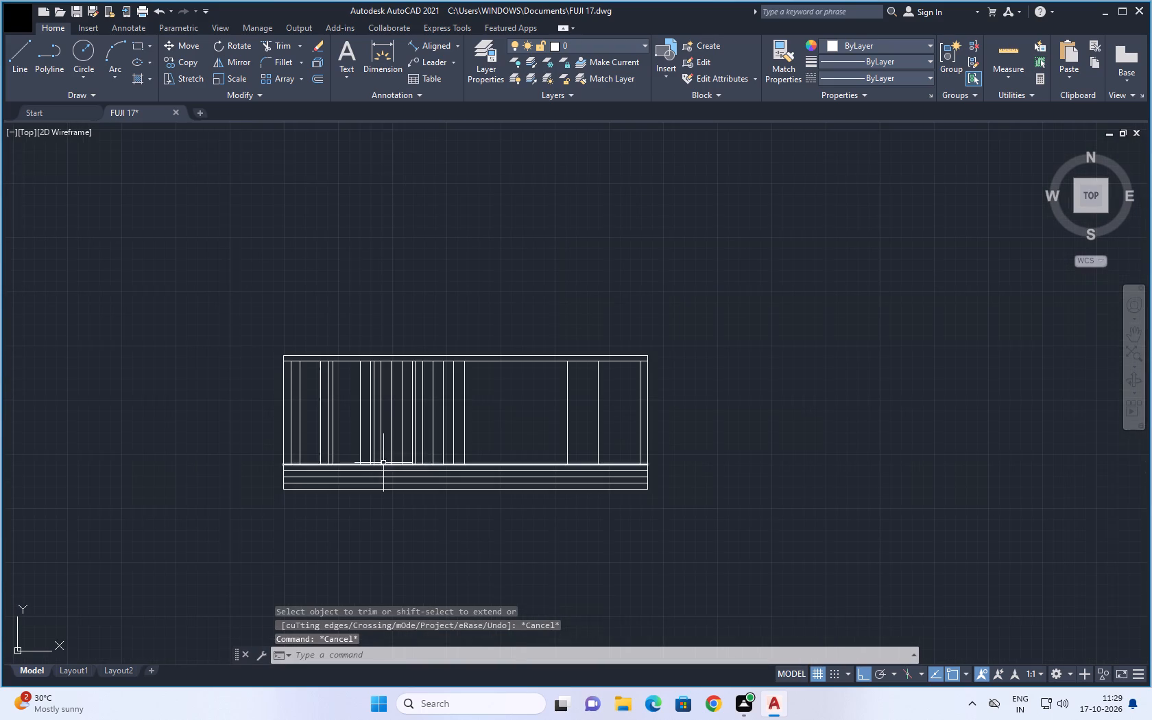
click(496, 403)
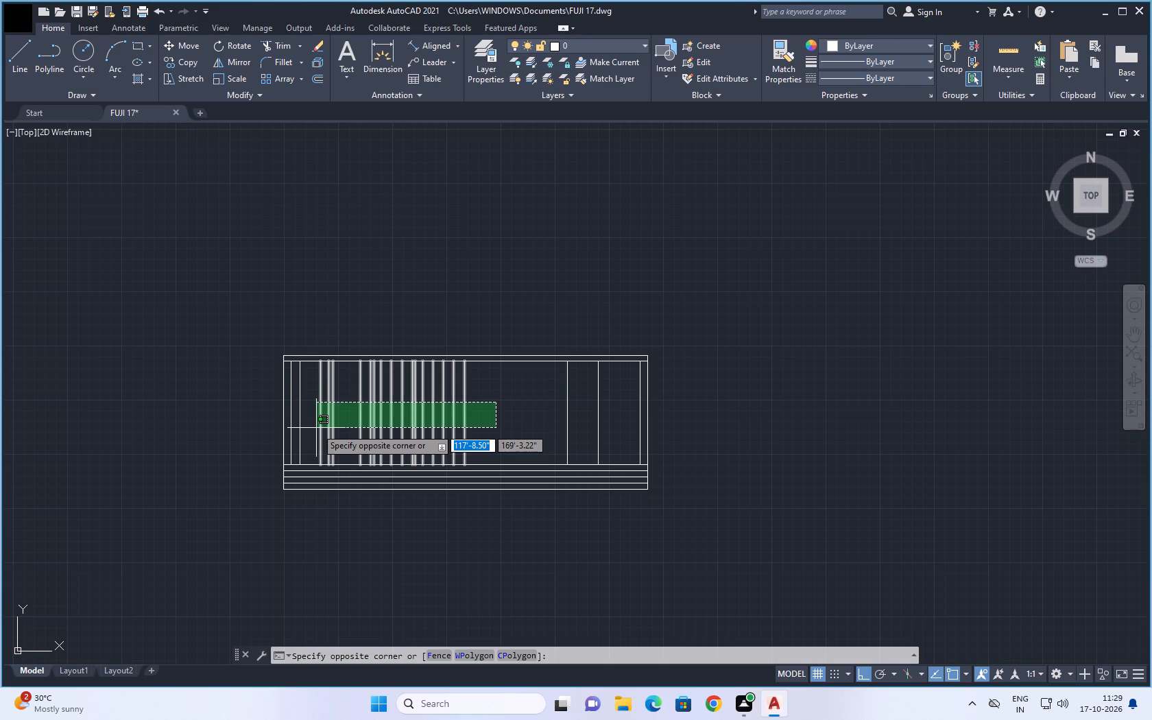
click(306, 433)
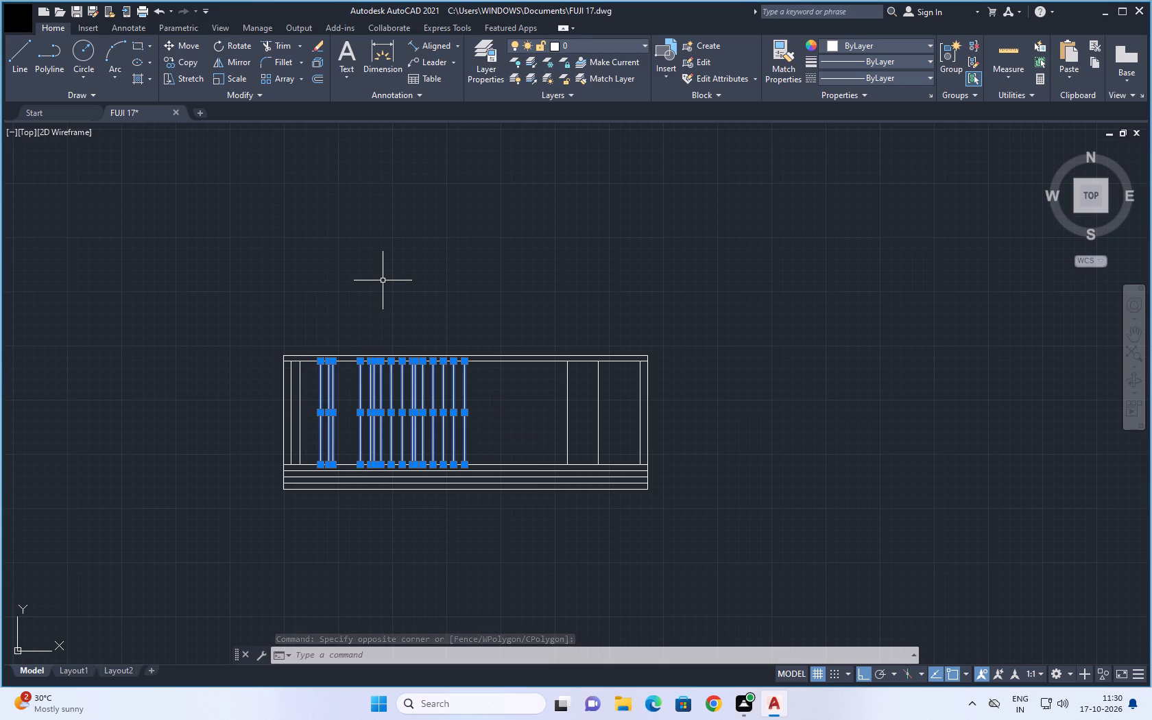
key(Delete)
Erase the second interior vertical from the elevation's west edge, keeping the wall-thickness line beside that edge.
scroll(337, 274, down, 1)
middle_drag(381, 239, 399, 473)
scroll(350, 382, up, 1)
middle_drag(350, 382, 375, 269)
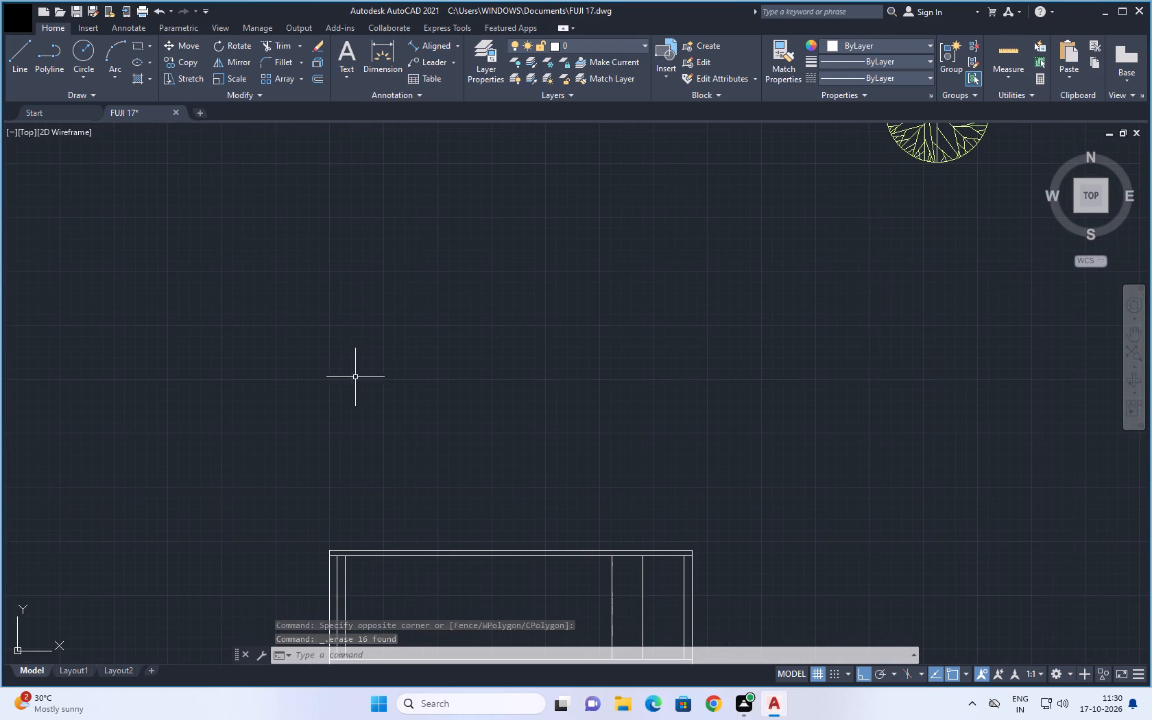
scroll(413, 296, down, 1)
middle_drag(413, 296, 400, 483)
middle_drag(377, 459, 377, 348)
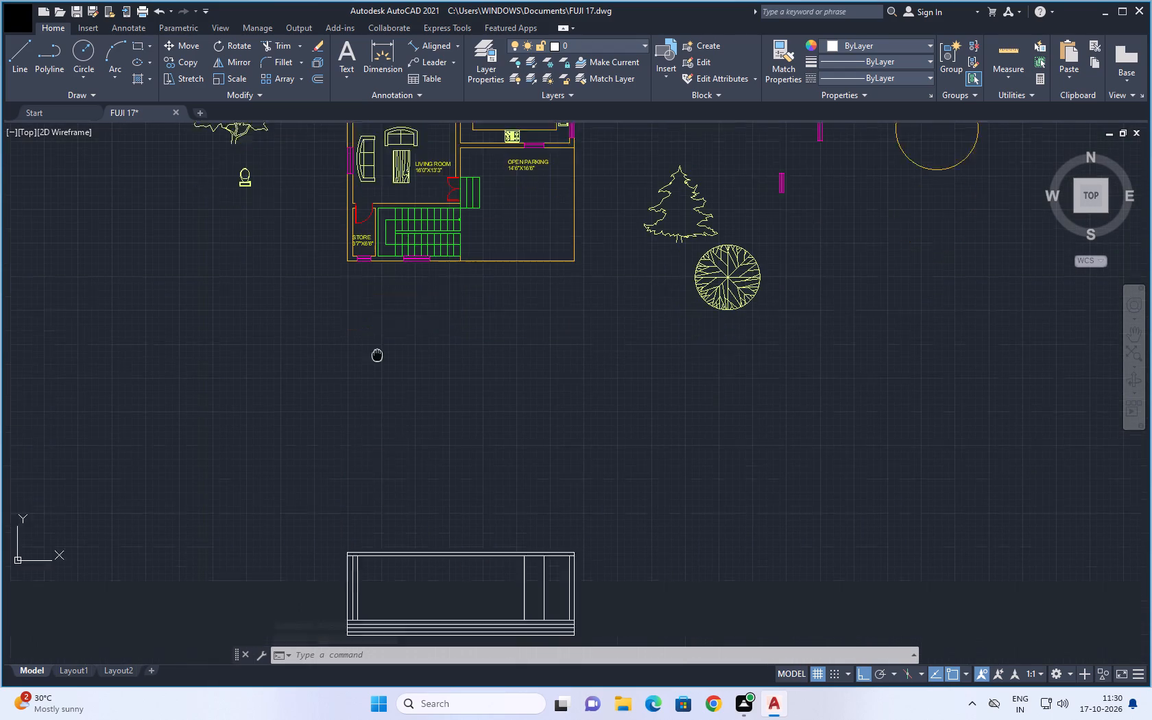
middle_drag(377, 348, 374, 325)
scroll(367, 539, up, 2)
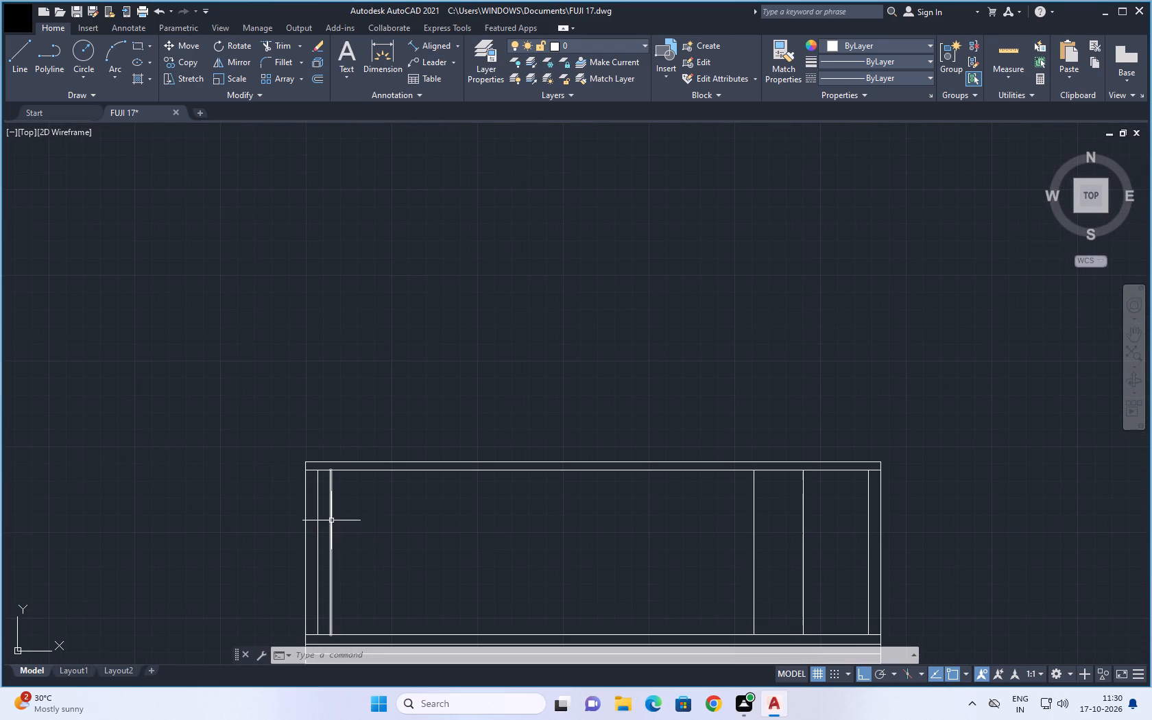
click(331, 519)
key(Delete)
Compare the floor plan's front wall, with its store and staircase windows, against the cleared elevation grid below it.
scroll(433, 366, down, 1)
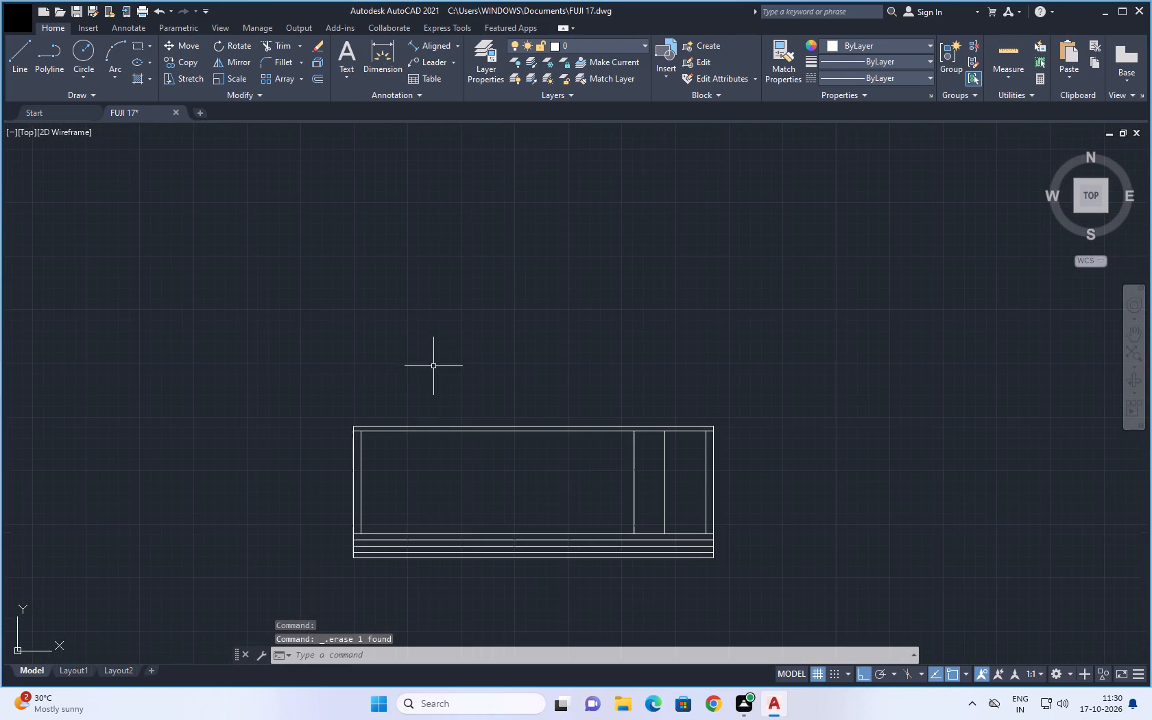
middle_drag(443, 341, 429, 383)
middle_drag(415, 328, 414, 492)
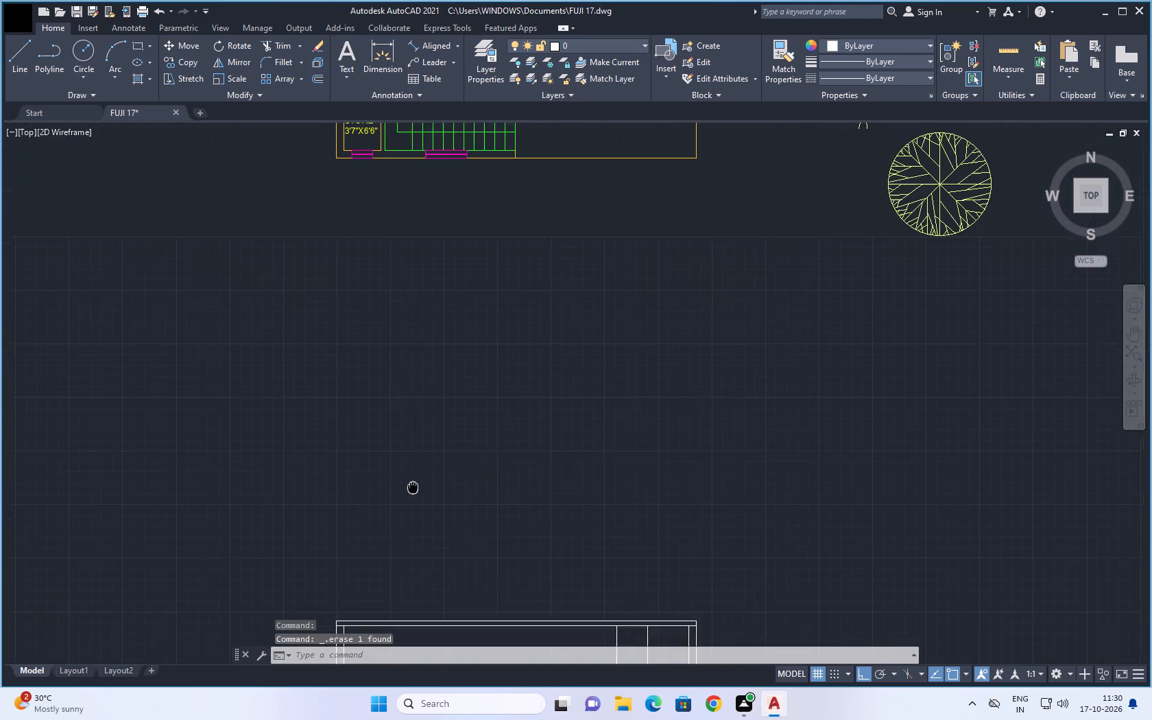
middle_drag(414, 492, 415, 494)
middle_drag(448, 329, 448, 433)
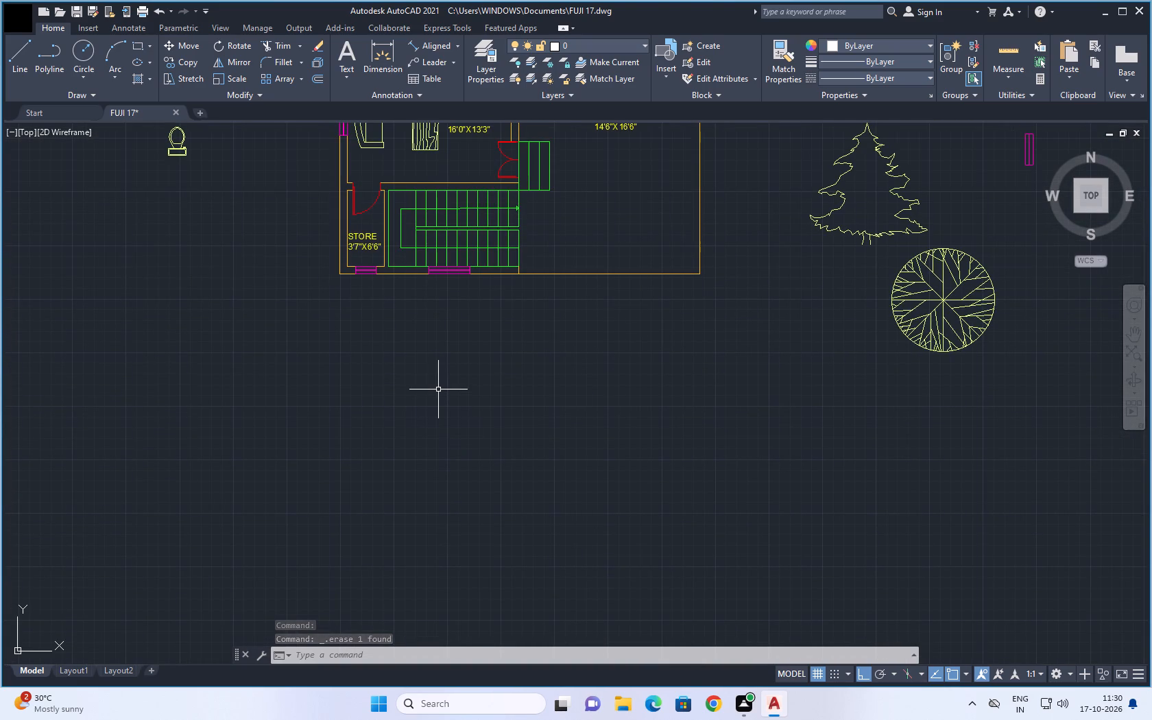
middle_drag(514, 358, 473, 387)
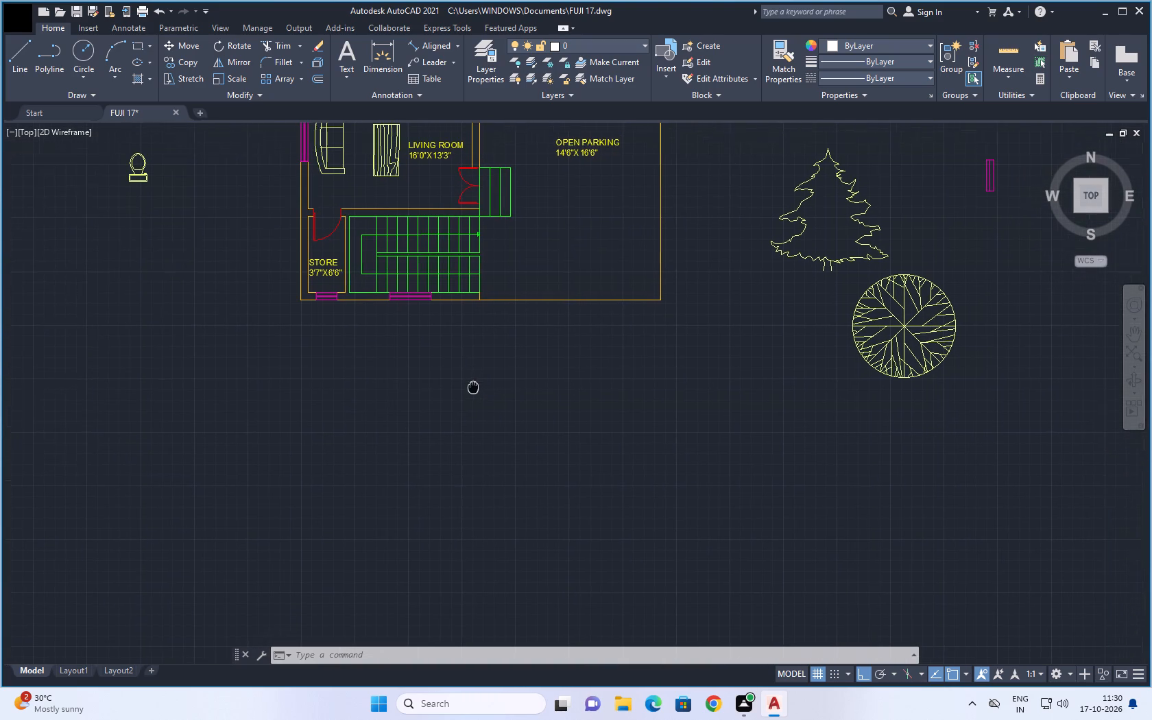
scroll(488, 409, down, 1)
middle_drag(503, 425, 451, 370)
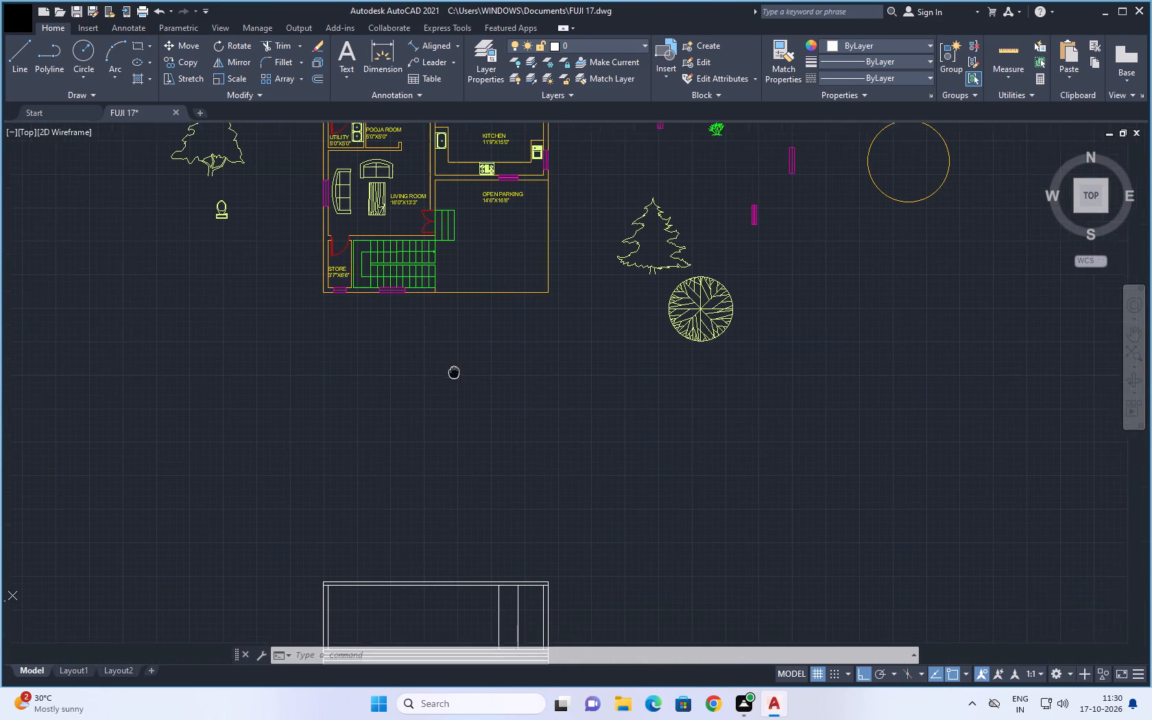
middle_drag(451, 370, 445, 363)
middle_drag(484, 347, 479, 383)
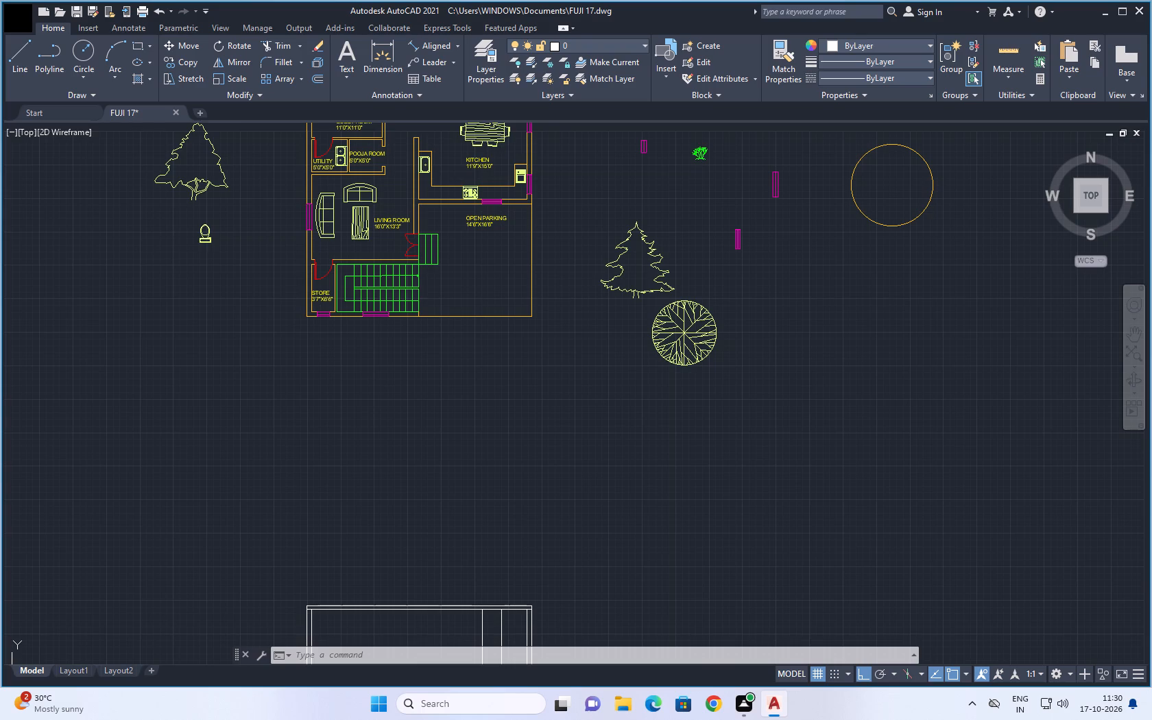
Examine the floor plan from the front wall to the rear bedrooms, along with the loose symbols around it.
scroll(493, 435, down, 1)
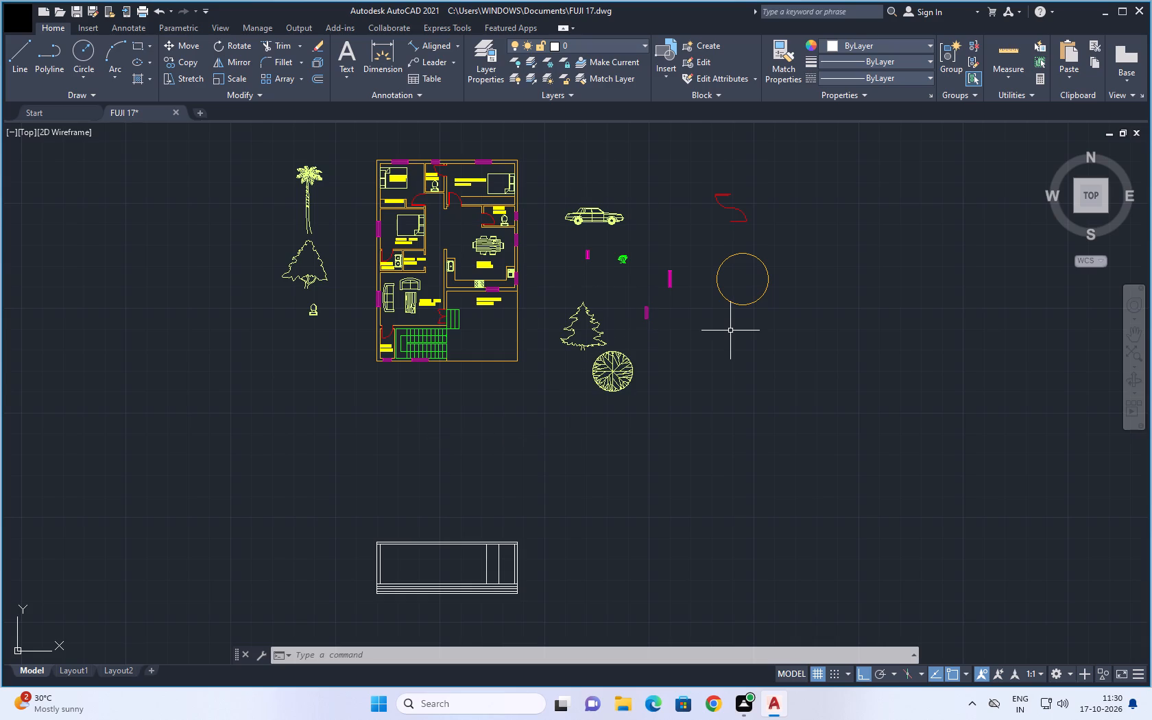
scroll(730, 331, up, 2)
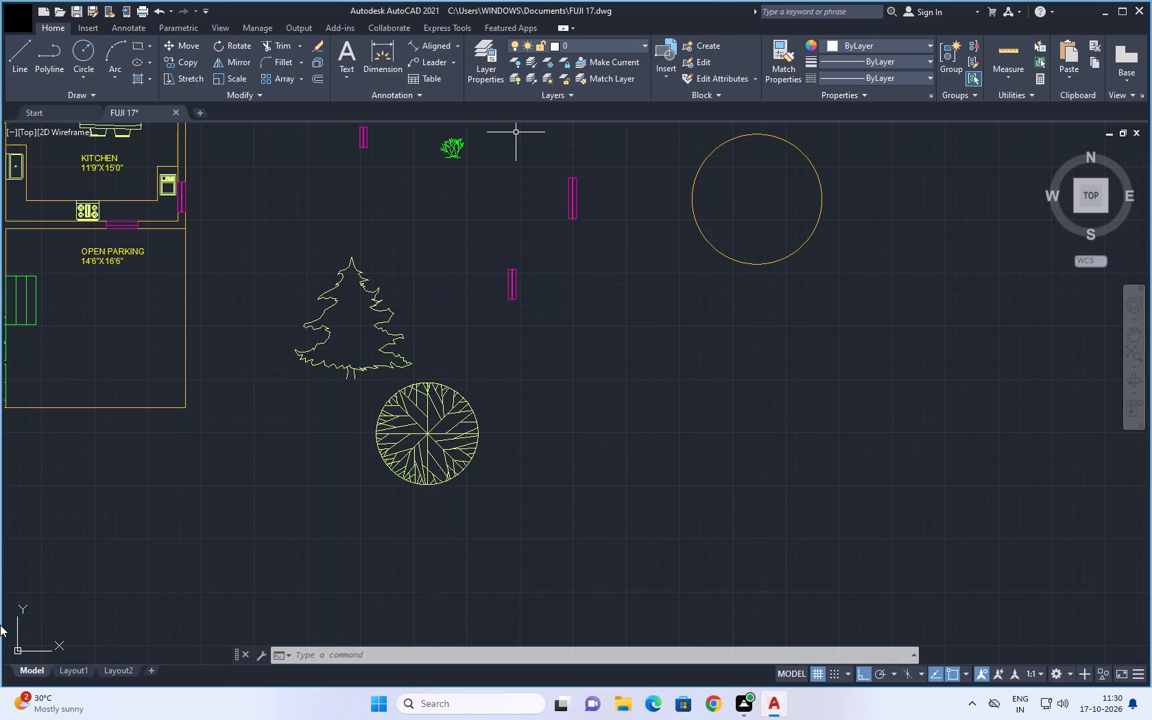
scroll(784, 449, down, 2)
middle_drag(765, 435, 856, 478)
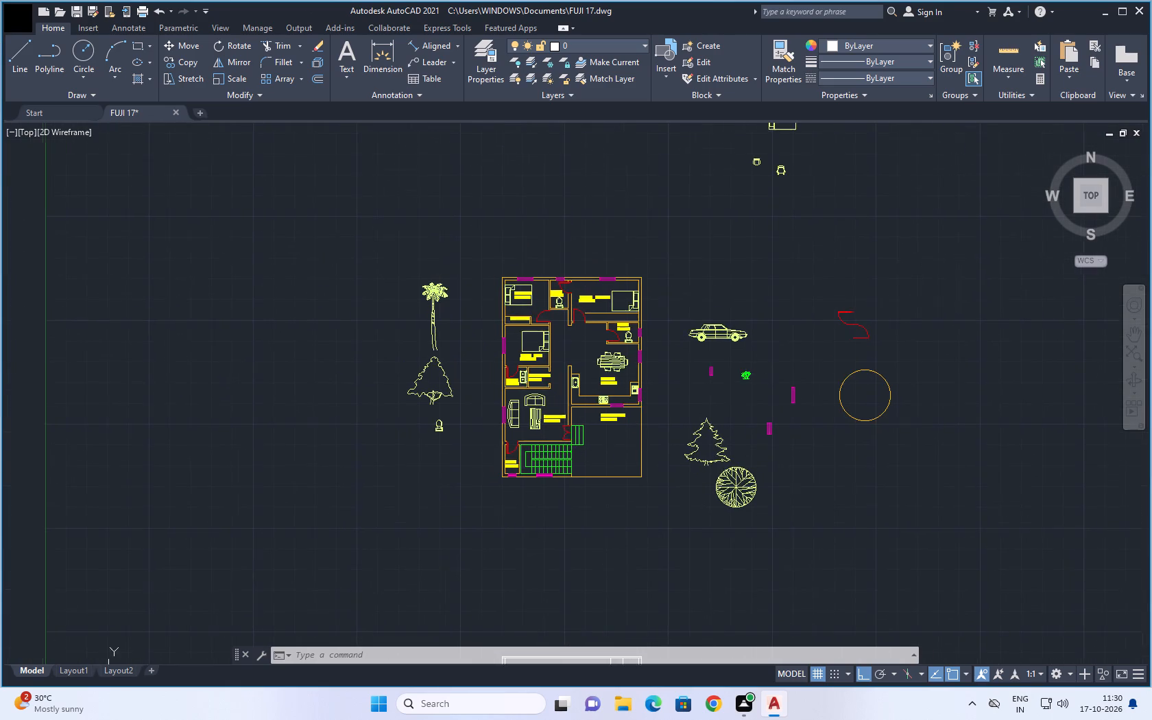
scroll(603, 518, up, 1)
middle_drag(590, 523, 609, 545)
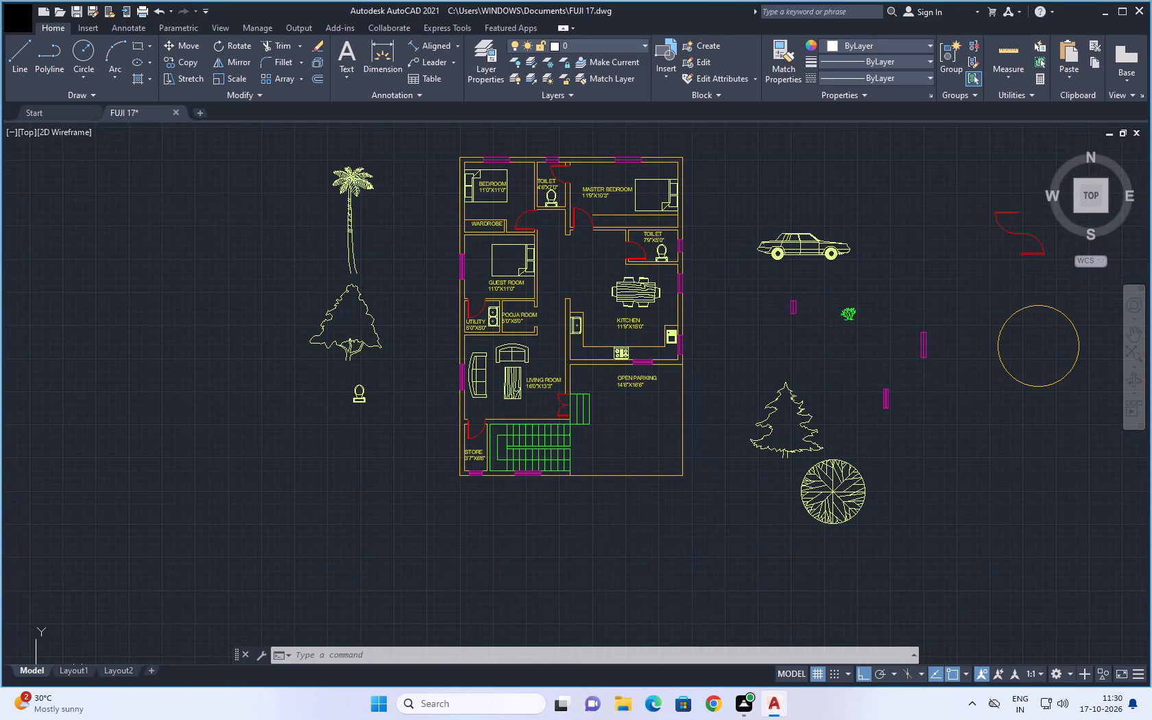
middle_drag(634, 585, 617, 568)
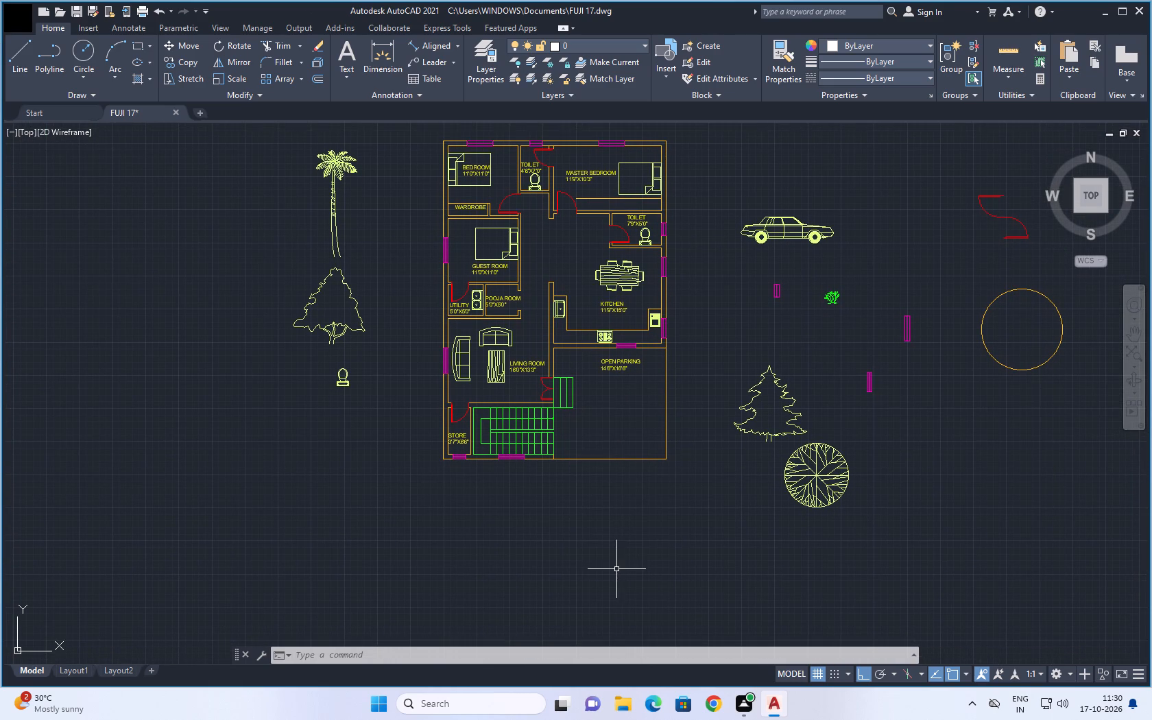
scroll(635, 560, down, 2)
middle_drag(648, 565, 623, 544)
scroll(619, 543, up, 1)
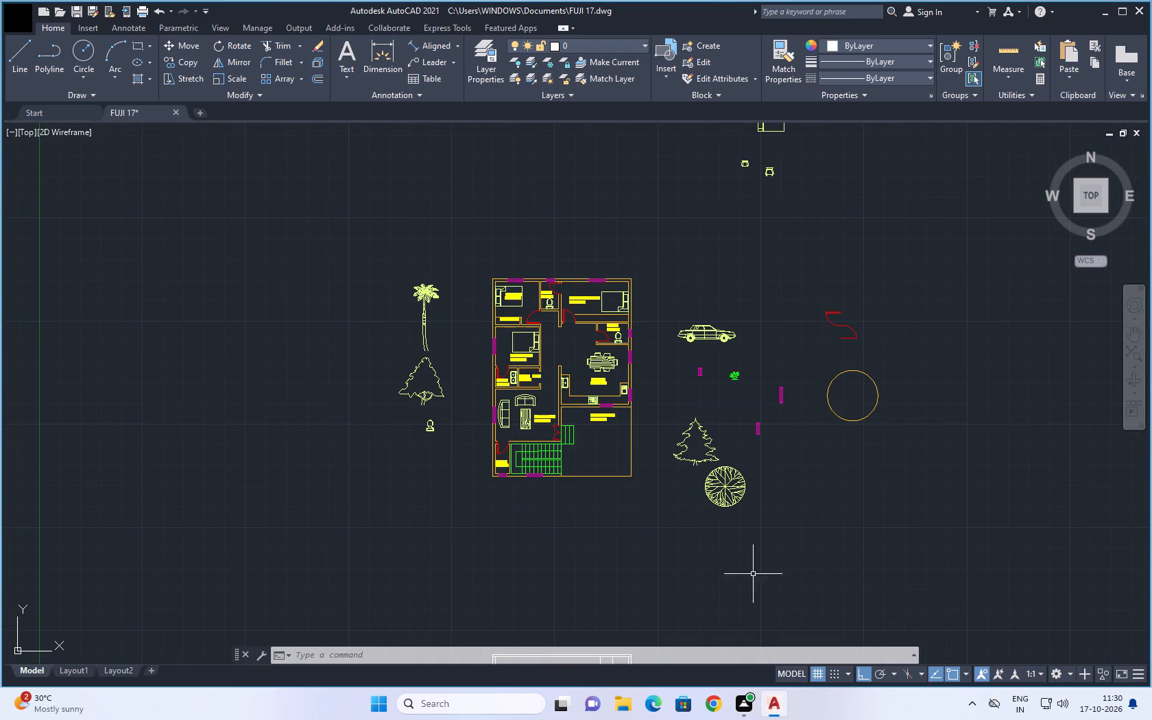
middle_drag(824, 536, 808, 458)
middle_drag(615, 466, 647, 531)
scroll(579, 520, up, 1)
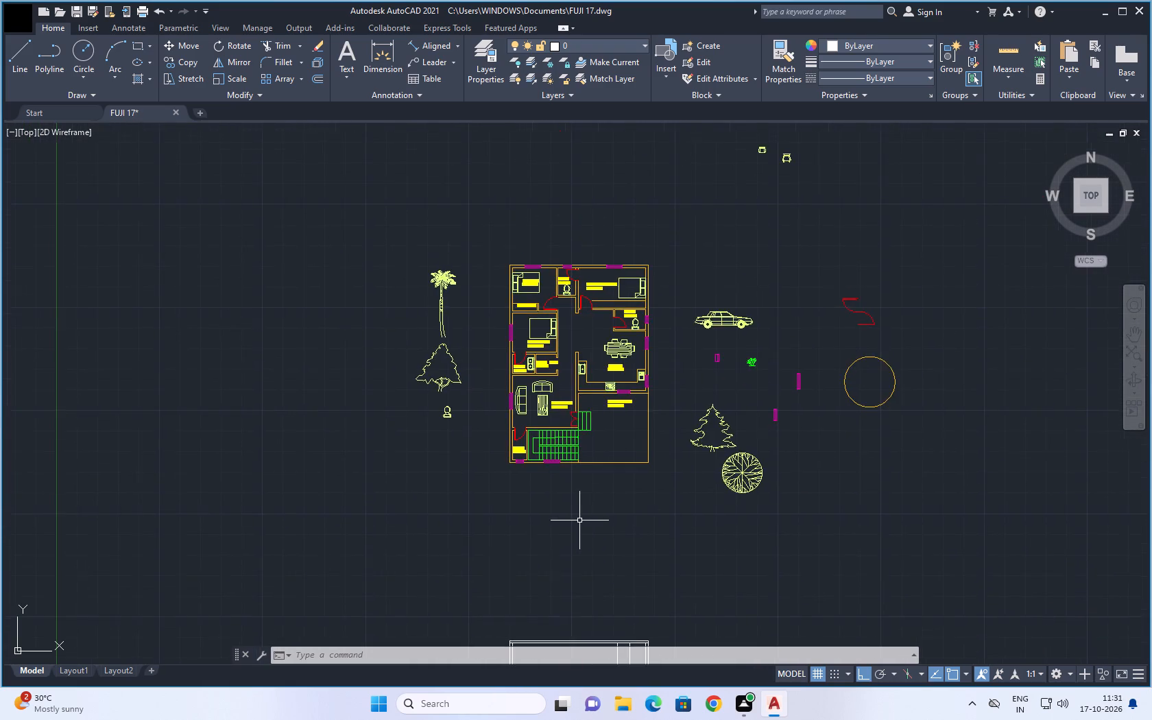
middle_drag(549, 503, 588, 569)
scroll(563, 557, up, 2)
middle_drag(590, 513, 590, 575)
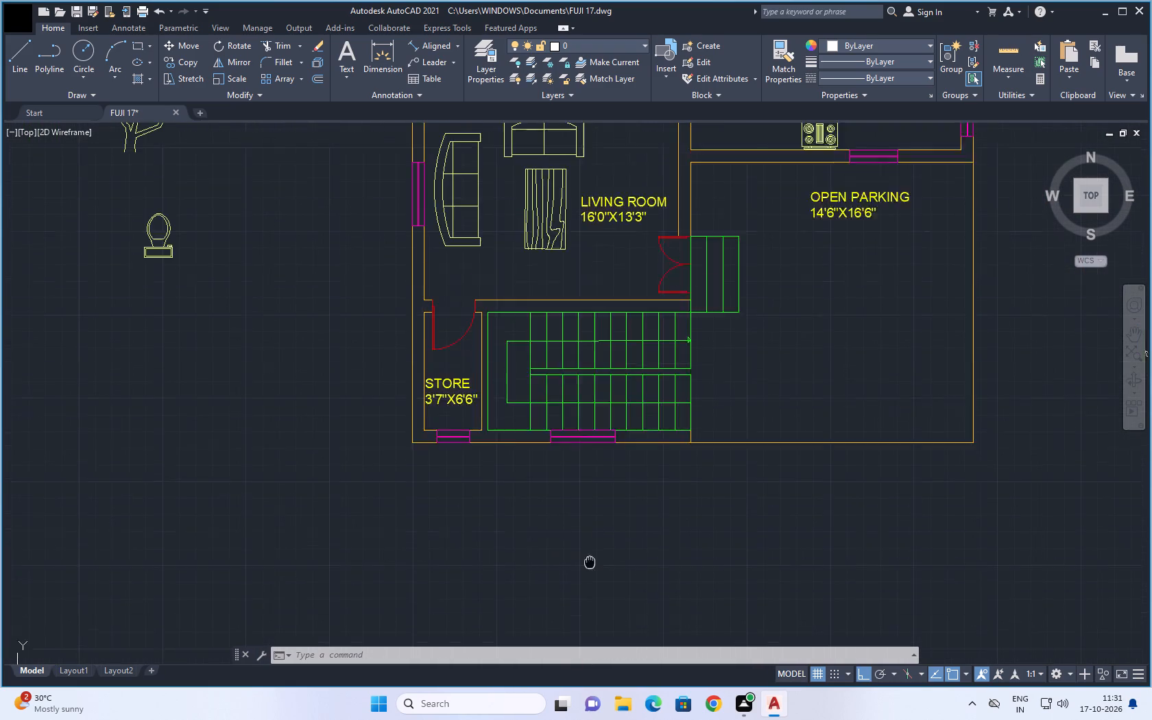
middle_drag(590, 575, 590, 600)
scroll(614, 572, down, 1)
middle_drag(650, 572, 614, 645)
middle_drag(888, 381, 805, 533)
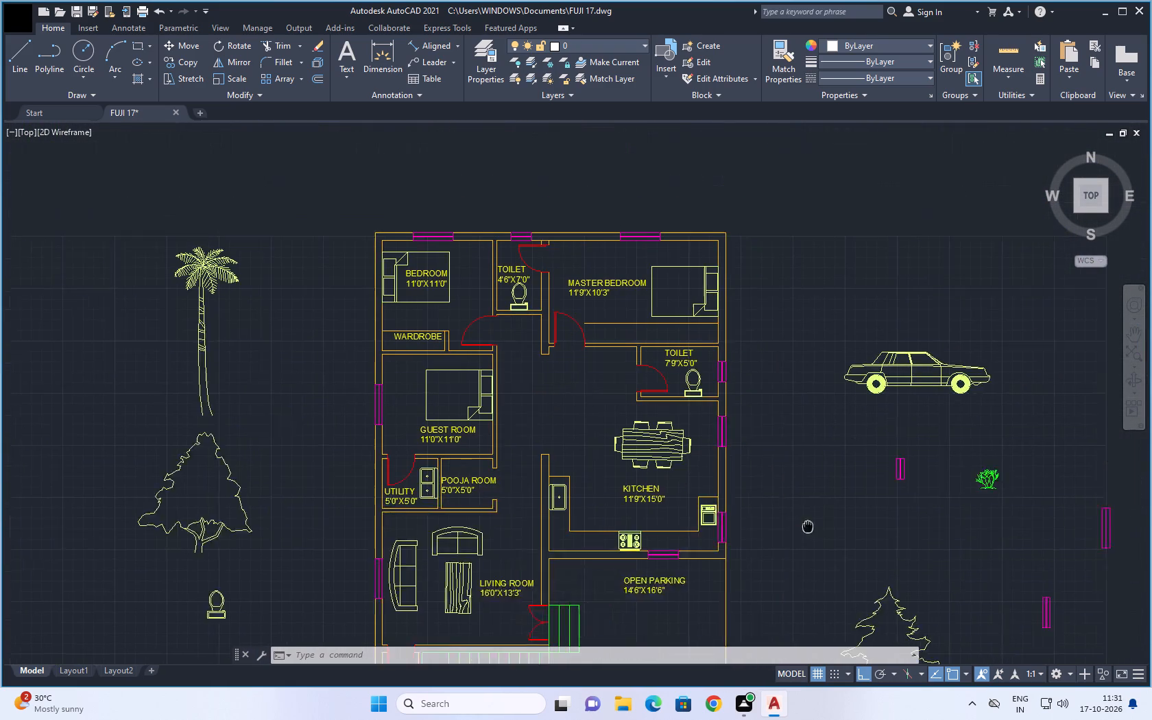
middle_drag(805, 533, 802, 537)
scroll(832, 333, down, 1)
middle_drag(854, 309, 821, 303)
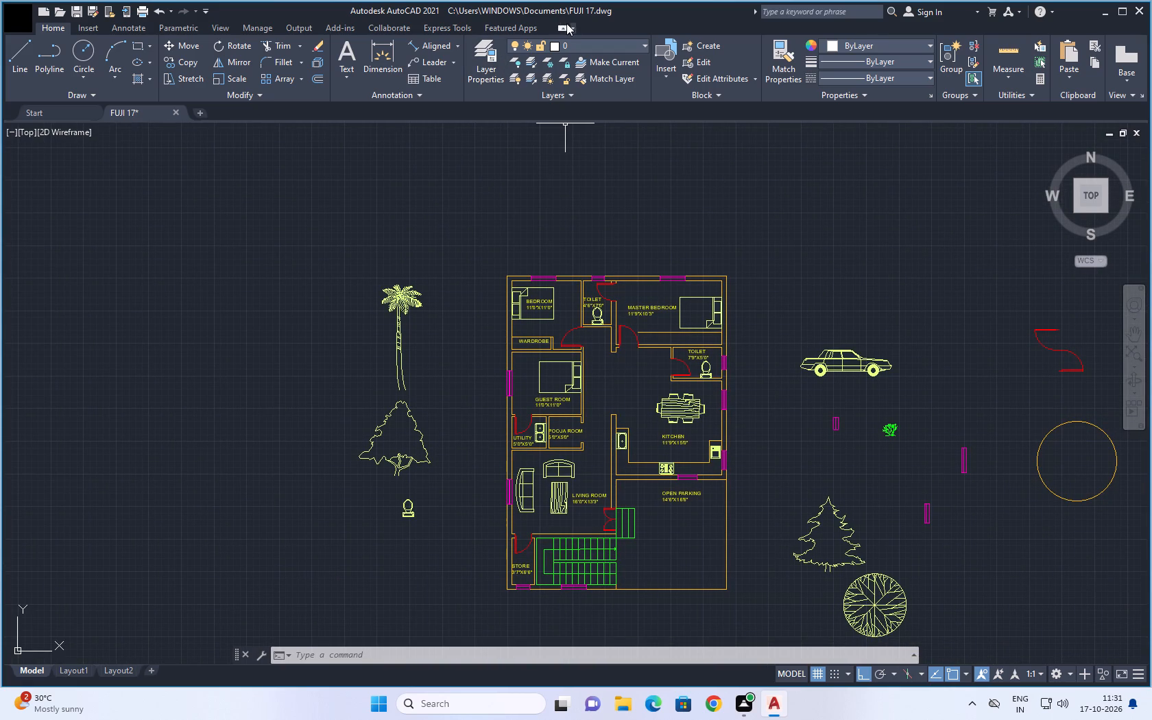
middle_drag(666, 197, 610, 133)
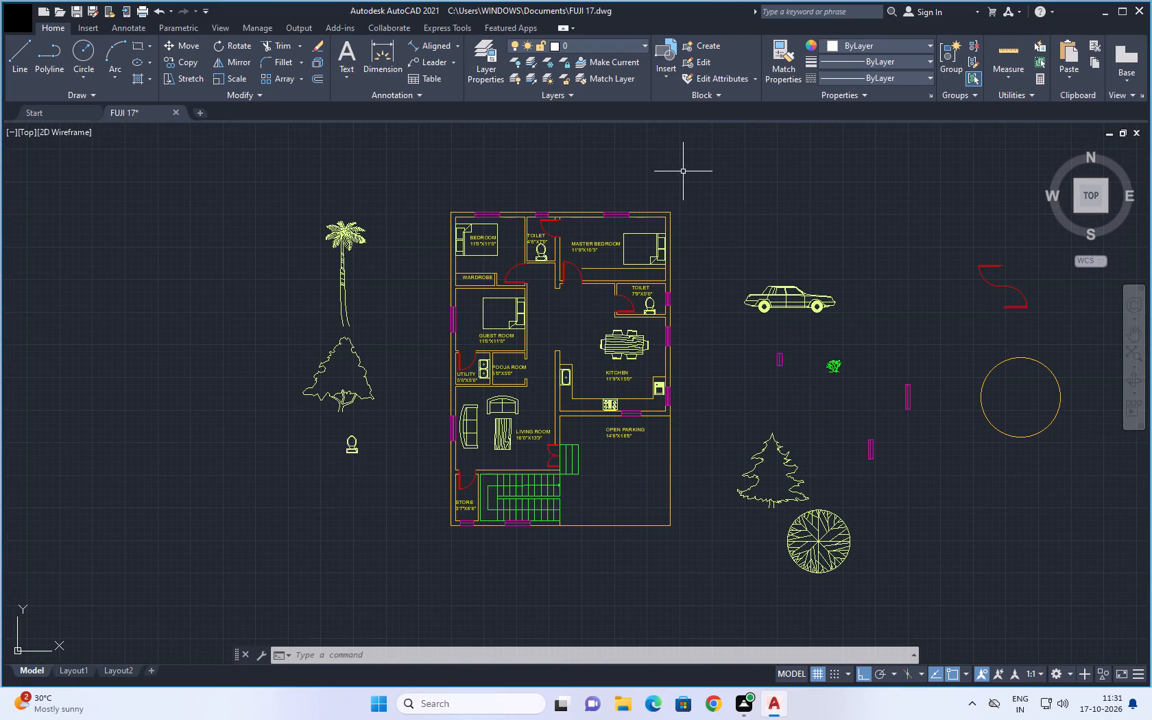
key(Escape)
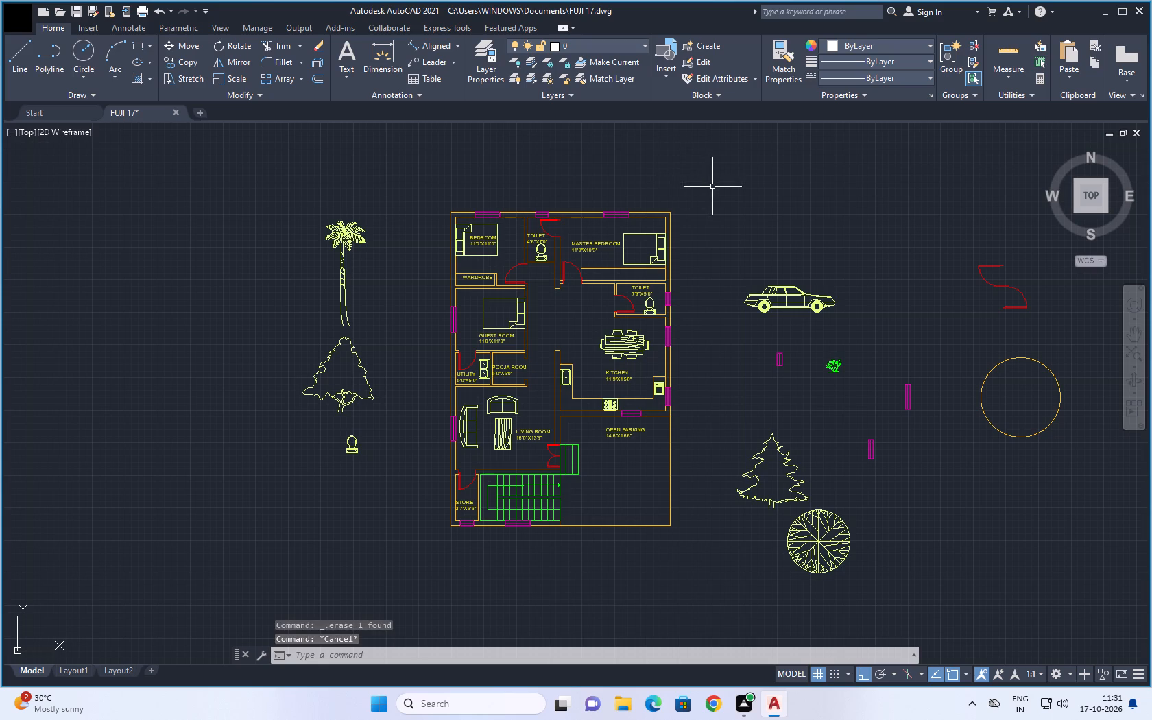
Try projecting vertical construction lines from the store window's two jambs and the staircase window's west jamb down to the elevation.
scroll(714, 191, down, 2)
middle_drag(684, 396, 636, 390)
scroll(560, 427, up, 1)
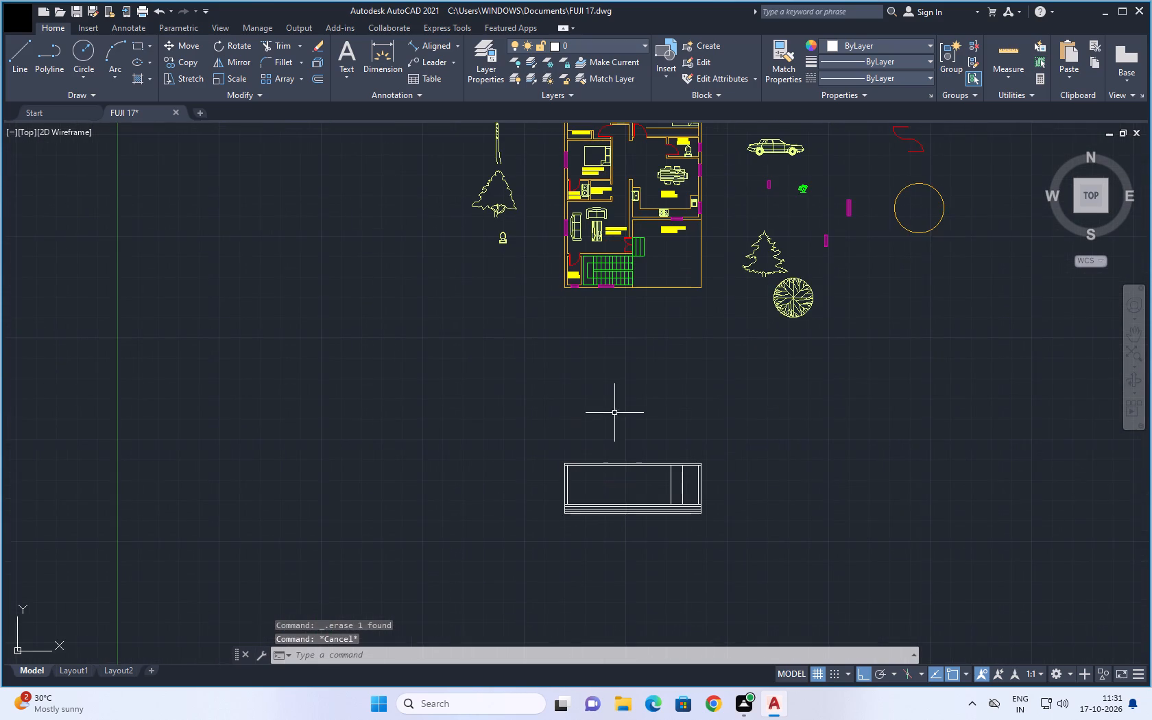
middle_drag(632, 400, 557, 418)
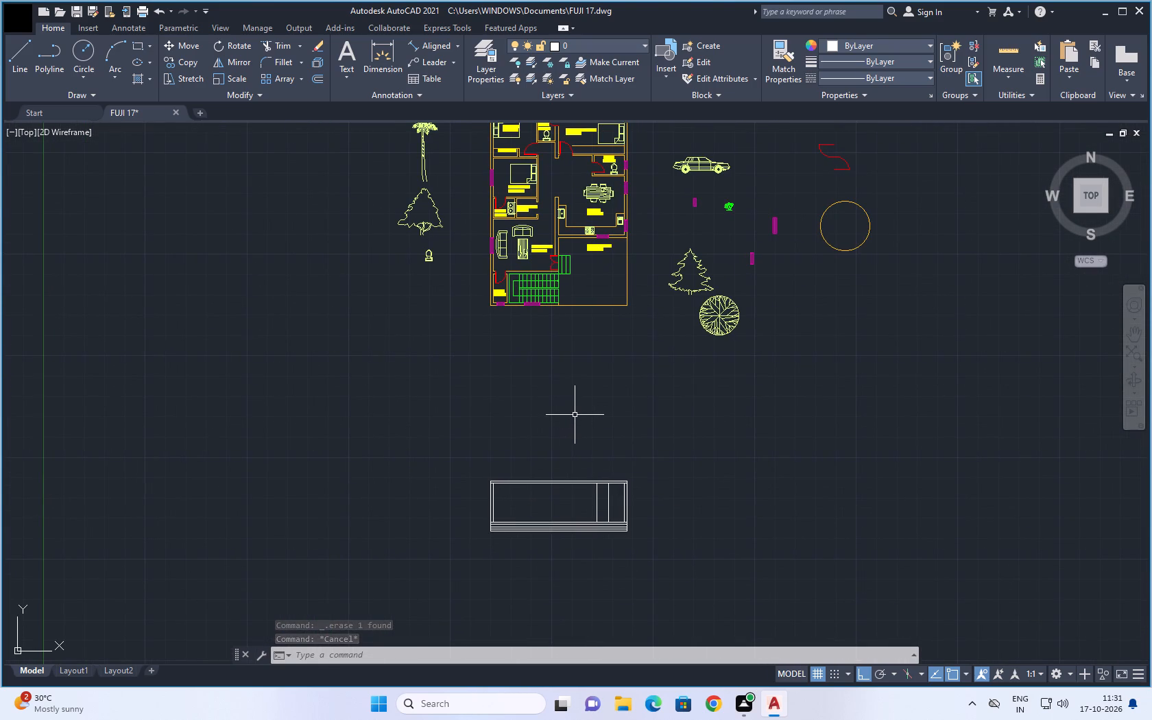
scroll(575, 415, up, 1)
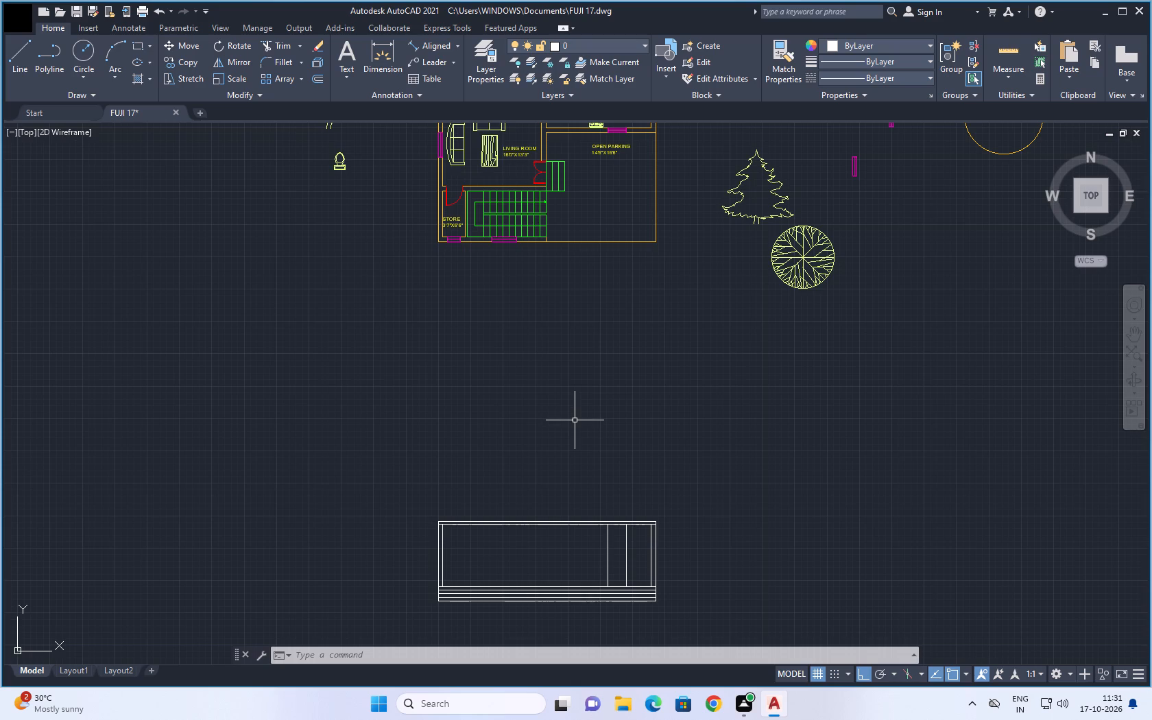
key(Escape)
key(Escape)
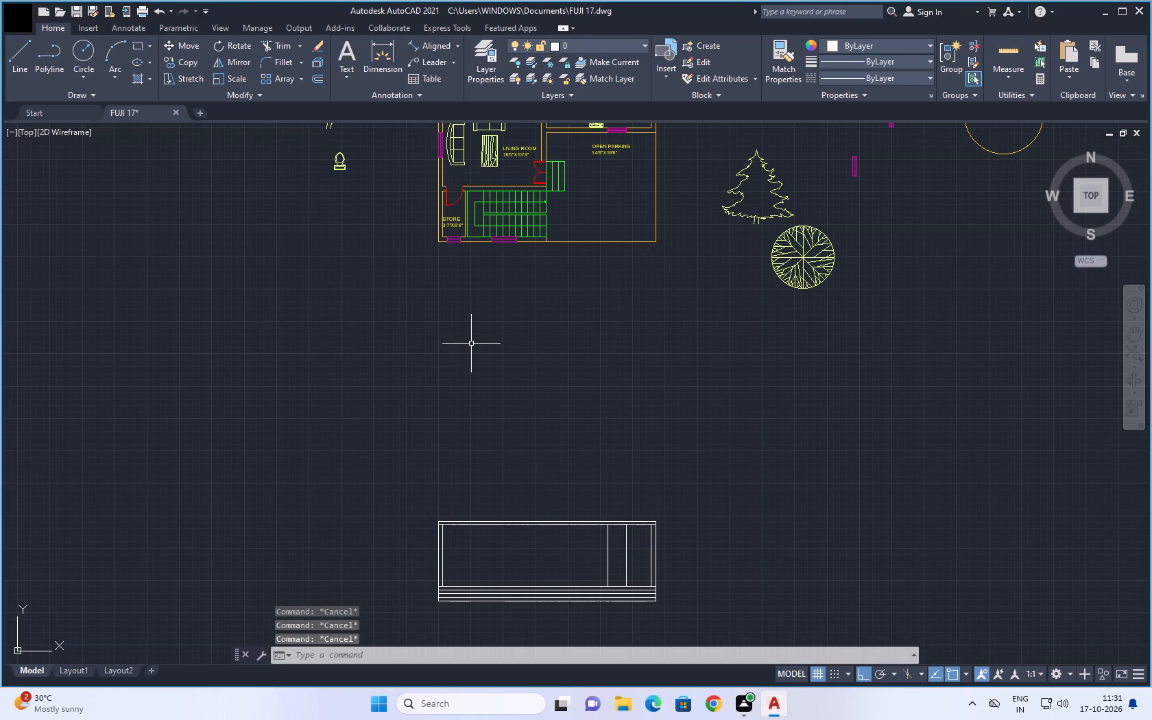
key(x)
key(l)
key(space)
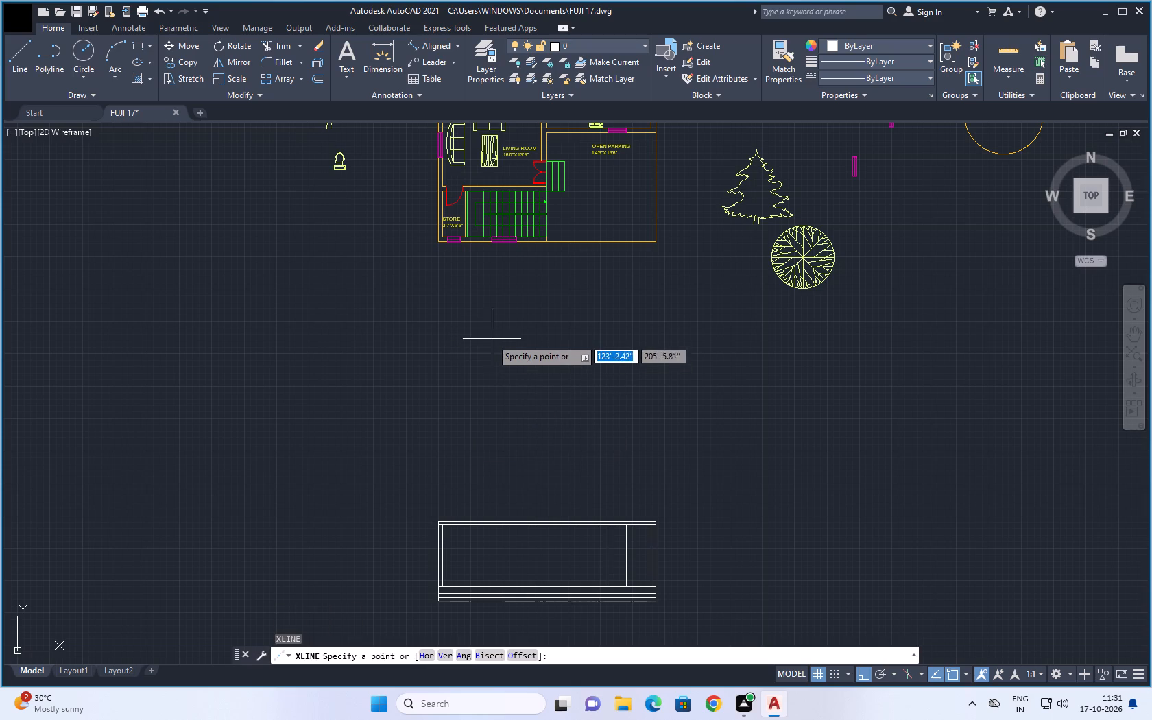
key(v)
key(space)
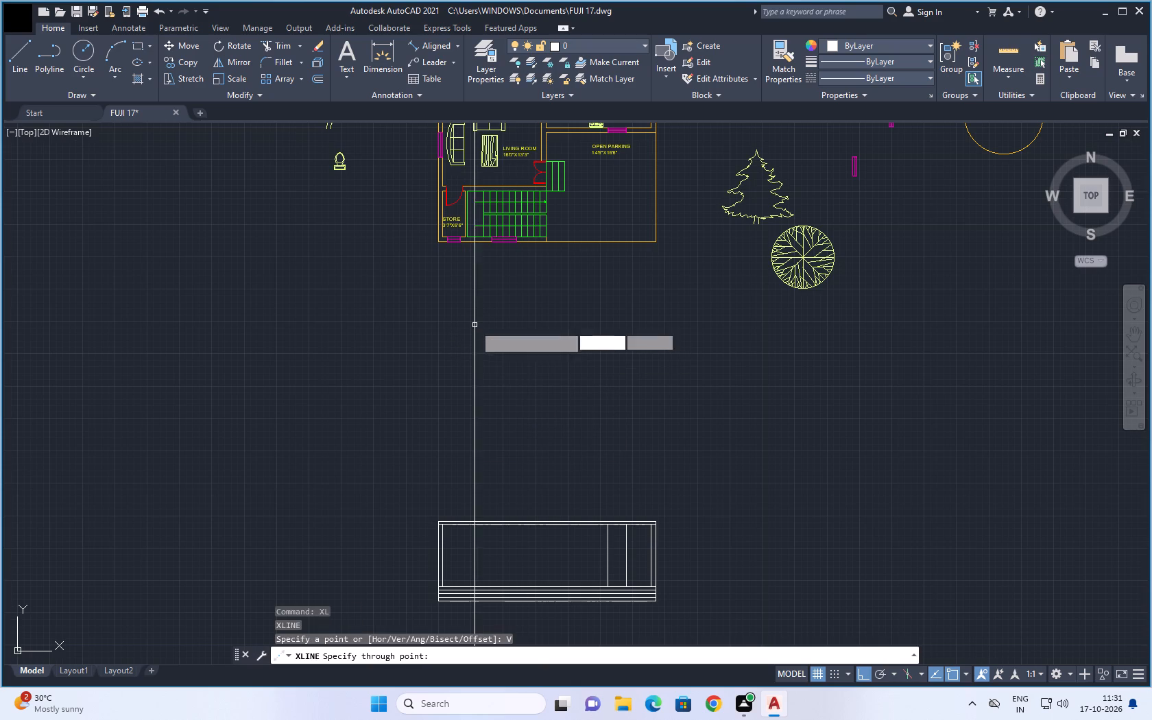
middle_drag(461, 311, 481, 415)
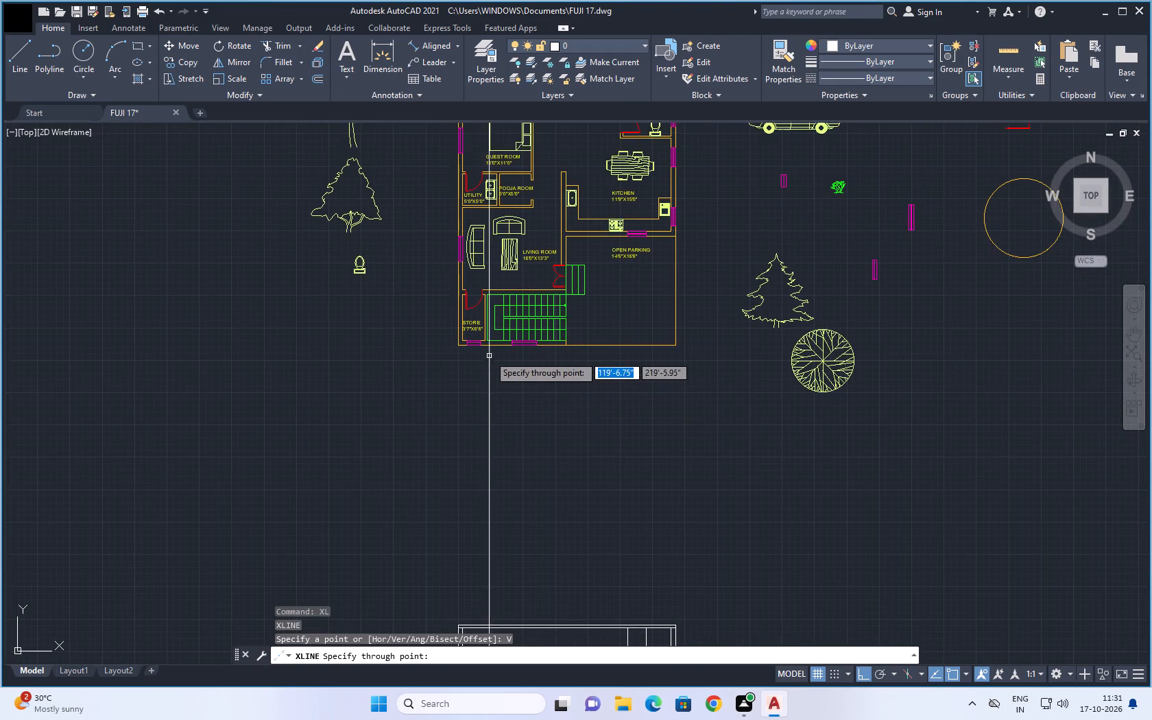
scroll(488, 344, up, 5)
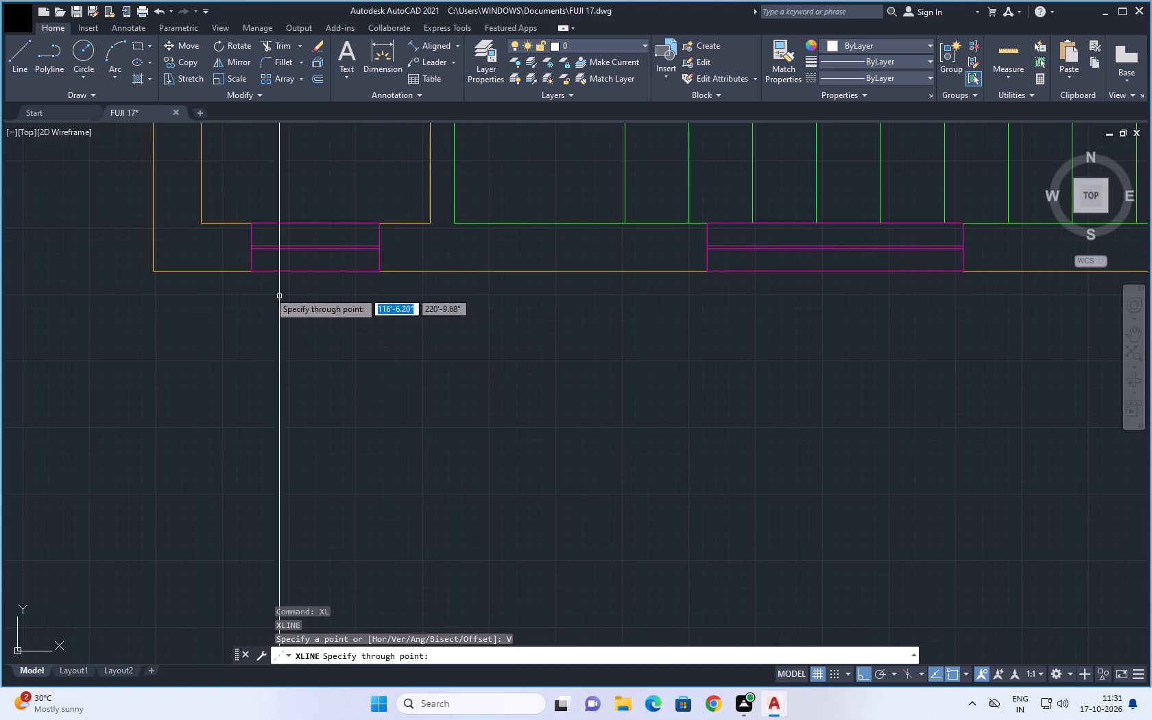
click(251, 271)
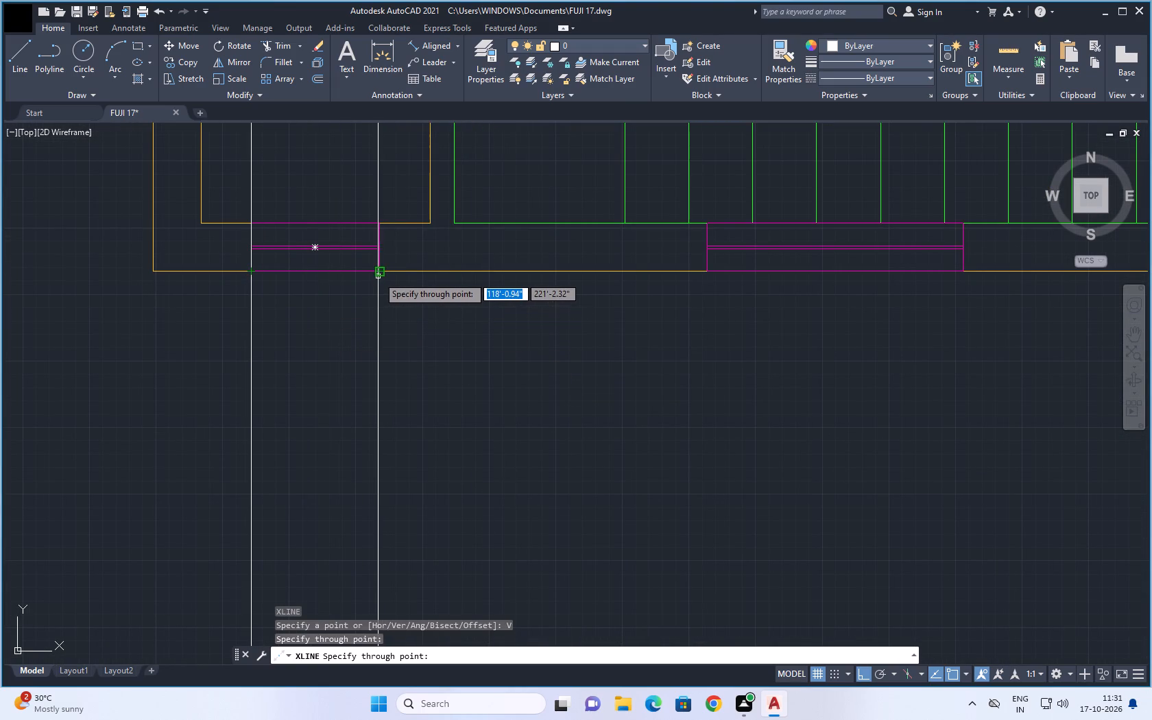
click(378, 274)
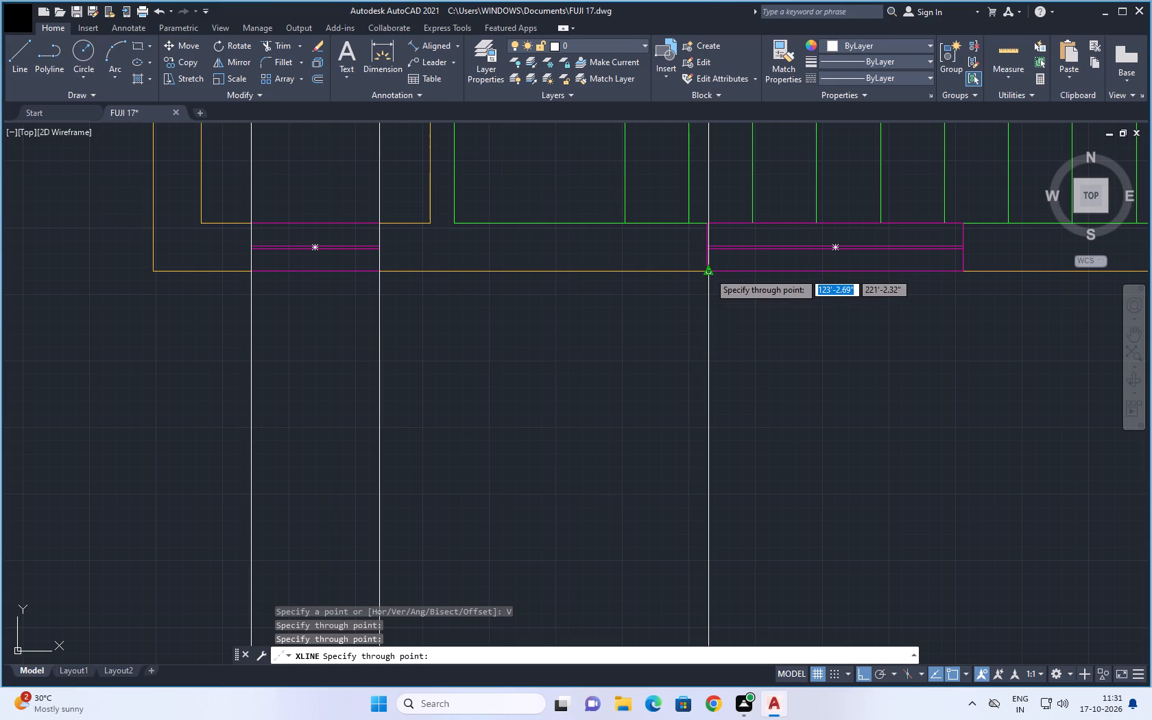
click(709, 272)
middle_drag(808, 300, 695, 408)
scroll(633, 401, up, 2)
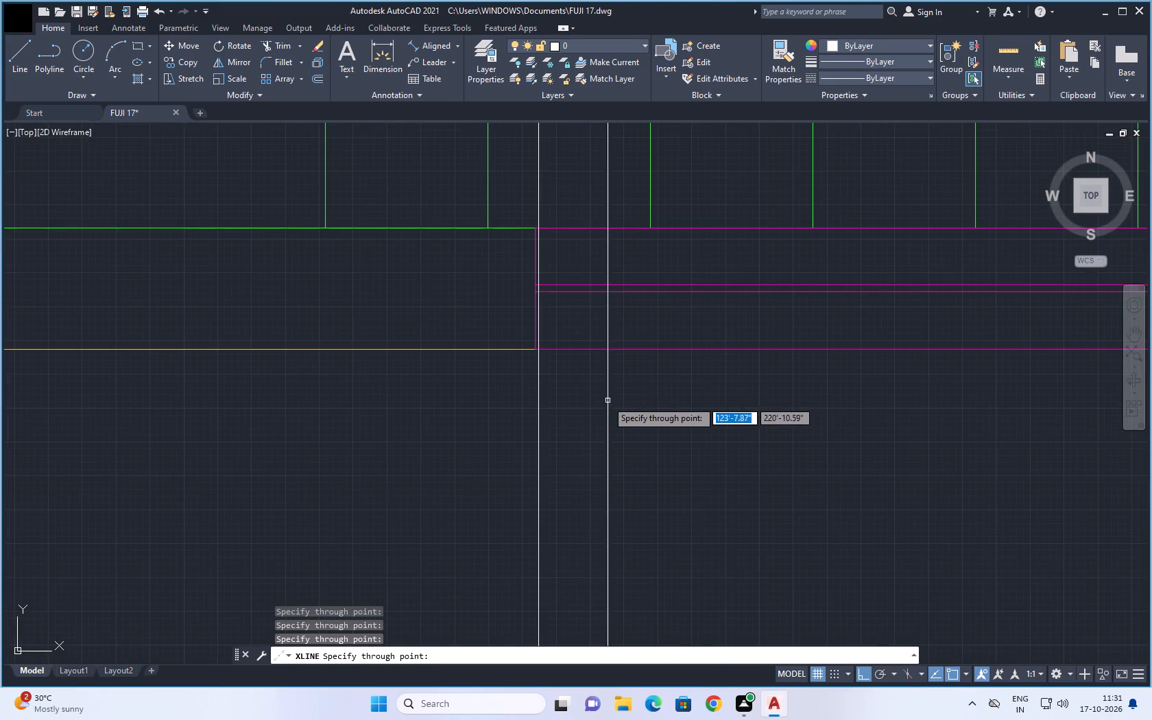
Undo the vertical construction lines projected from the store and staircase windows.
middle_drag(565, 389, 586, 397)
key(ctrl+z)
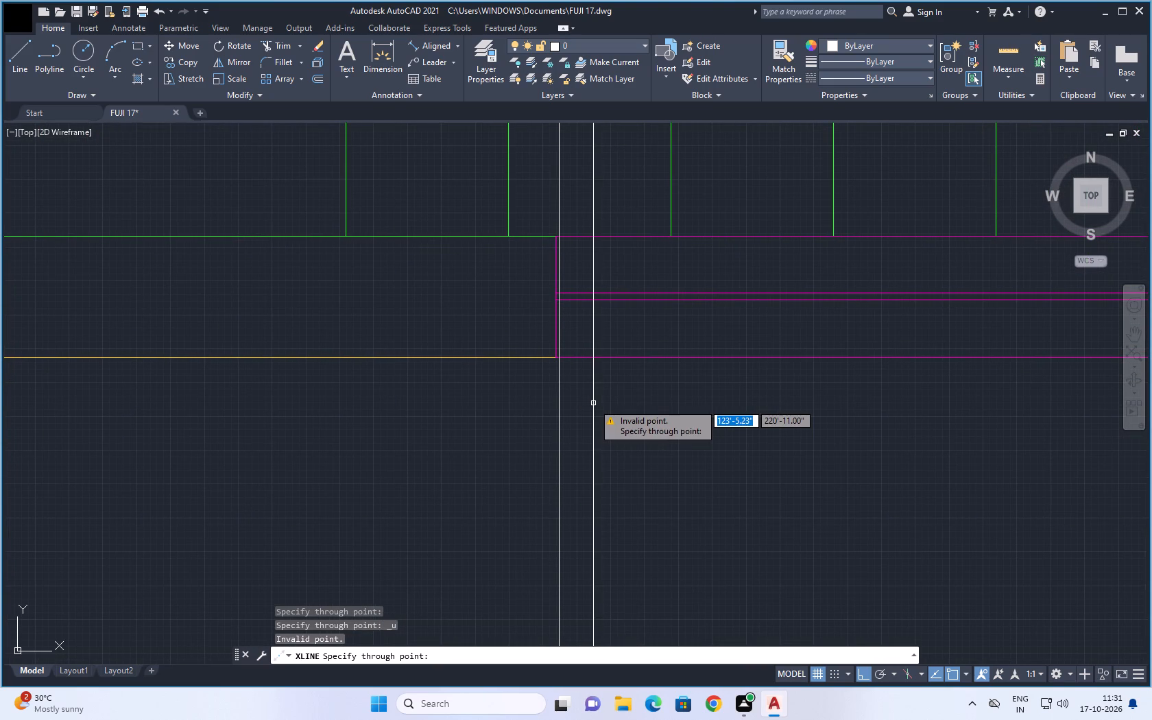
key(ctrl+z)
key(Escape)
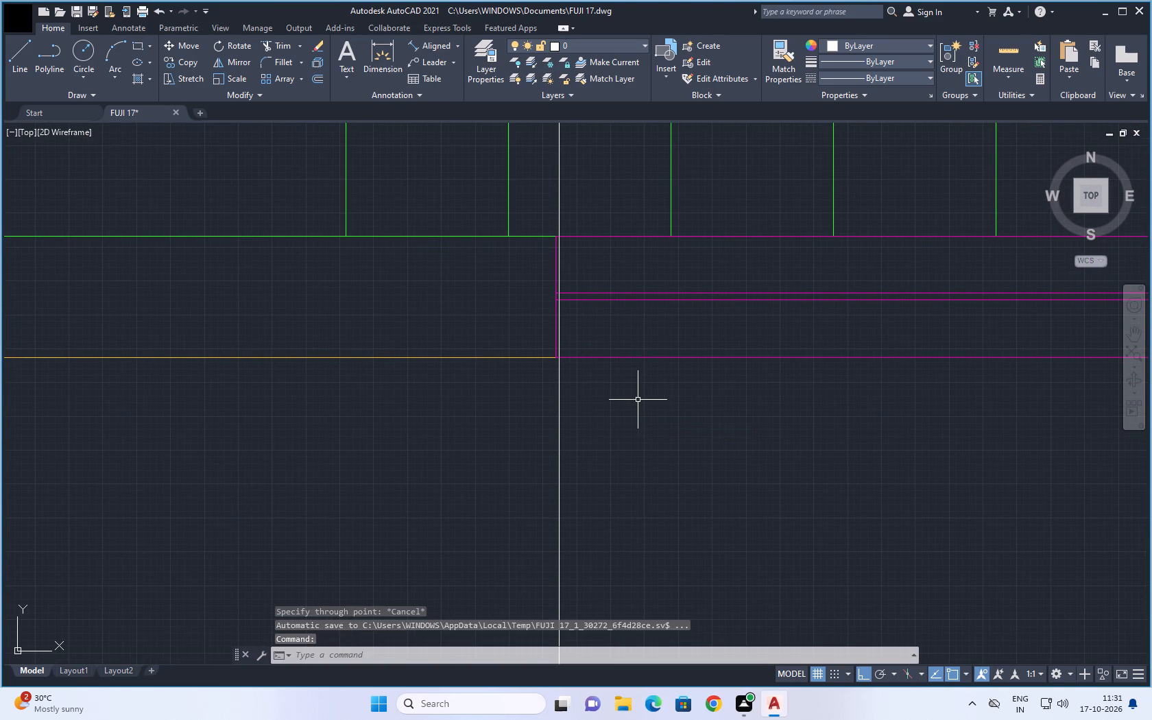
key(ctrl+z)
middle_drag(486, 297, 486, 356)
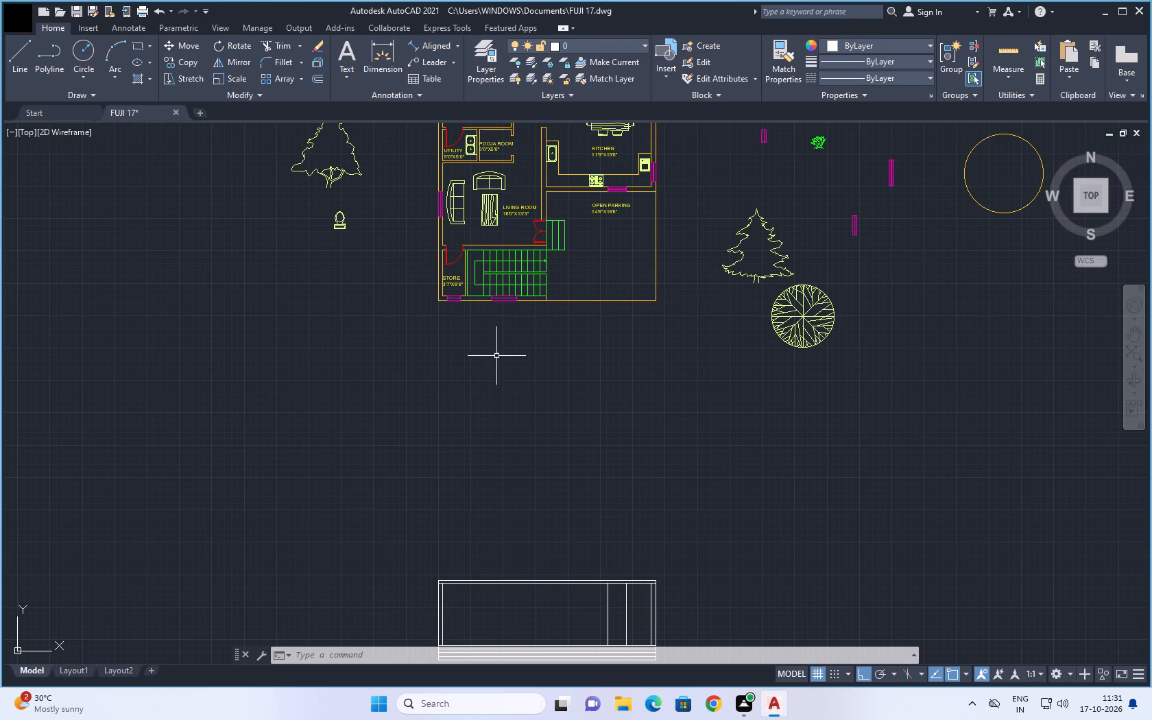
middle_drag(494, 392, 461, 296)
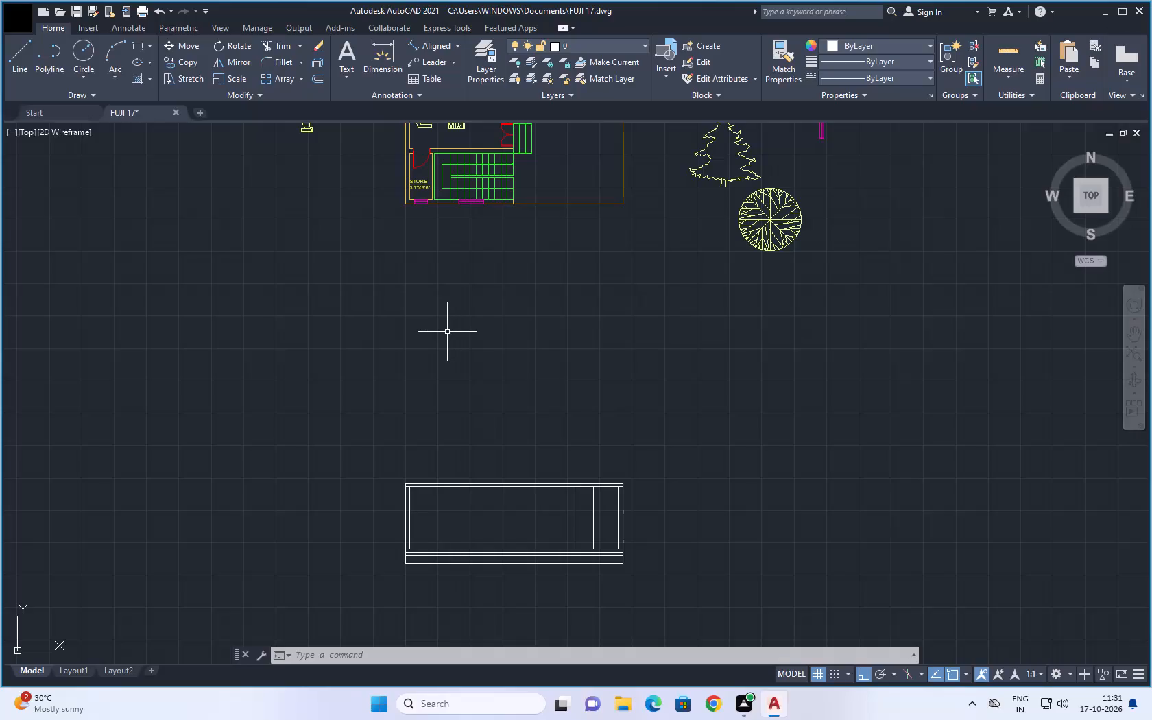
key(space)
Draw vertical construction lines through both jambs of the plan's front store window, extending down across the elevation.
scroll(458, 304, down, 3)
middle_drag(502, 286, 504, 280)
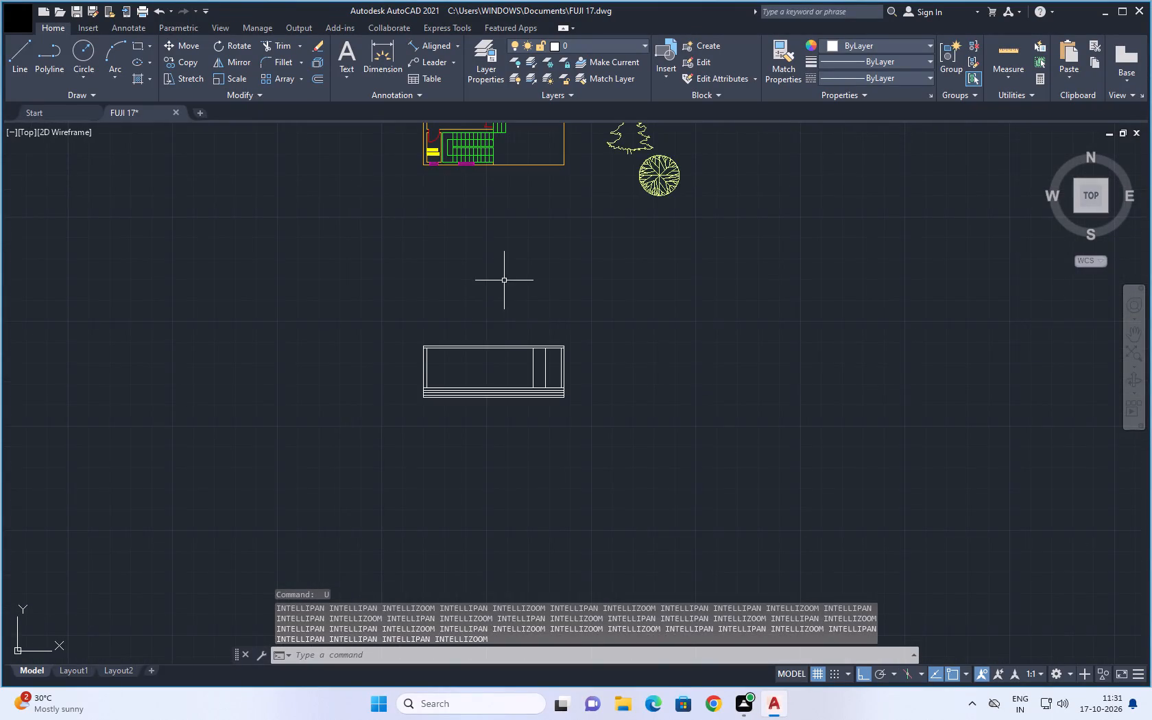
middle_drag(504, 280, 464, 380)
key(x)
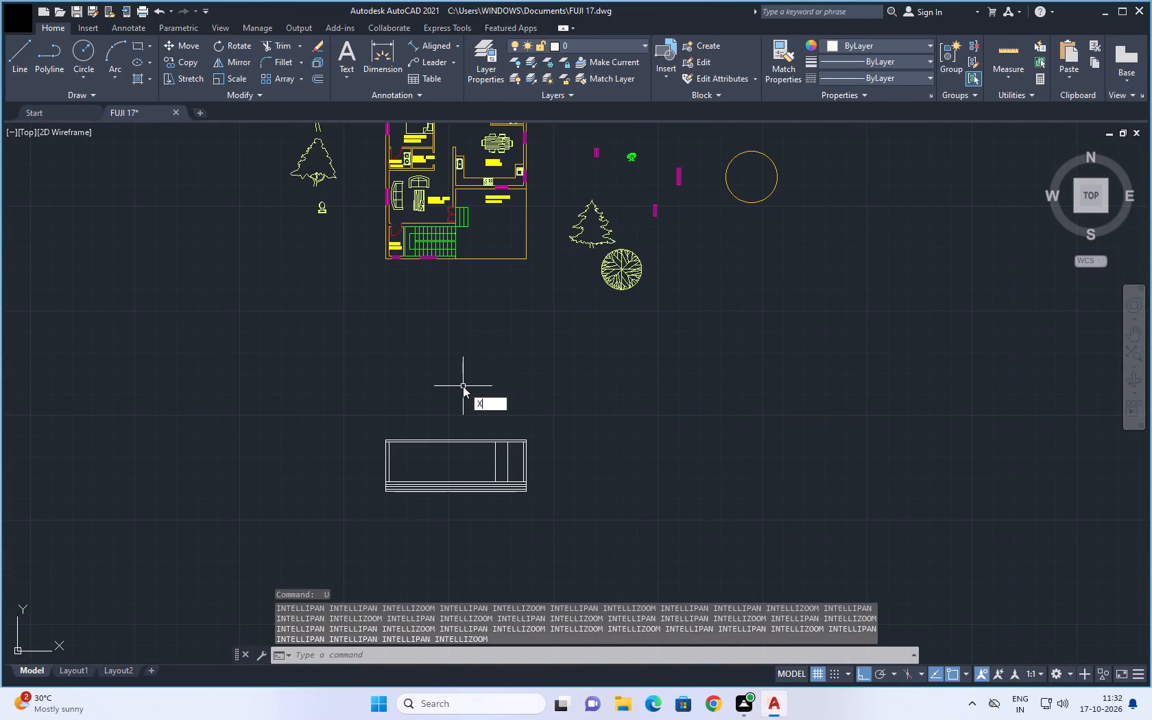
key(l)
key(space)
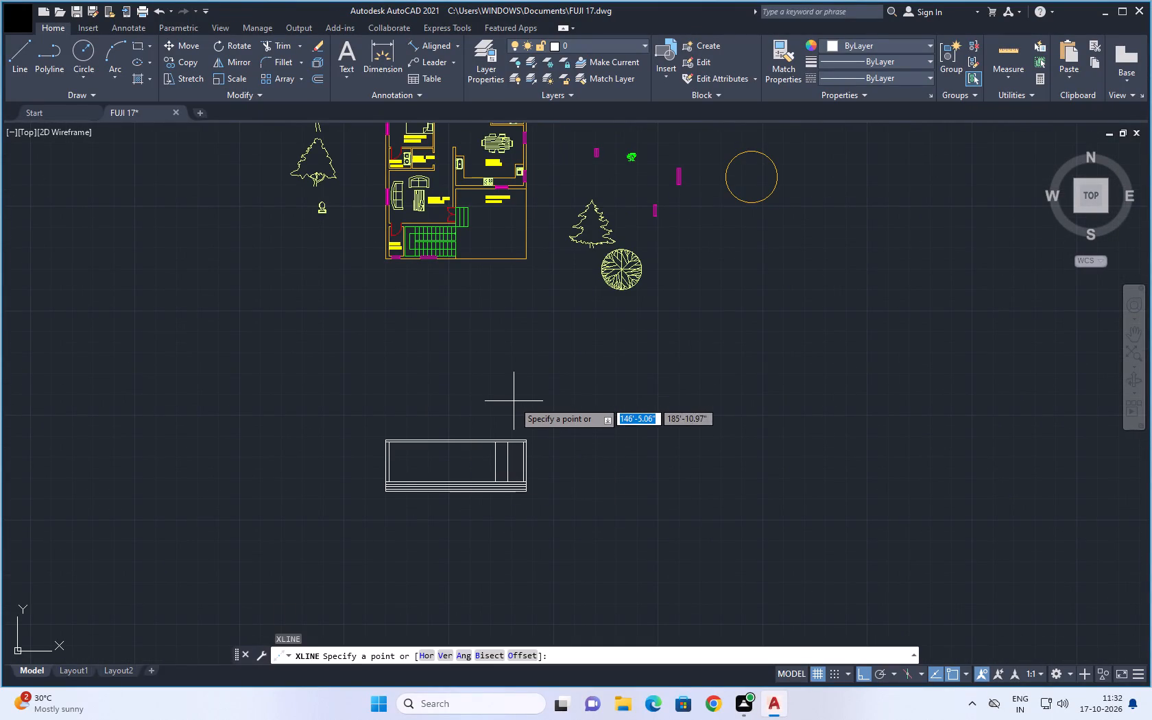
text(V)
key(space)
scroll(389, 284, up, 3)
middle_drag(403, 230, 403, 300)
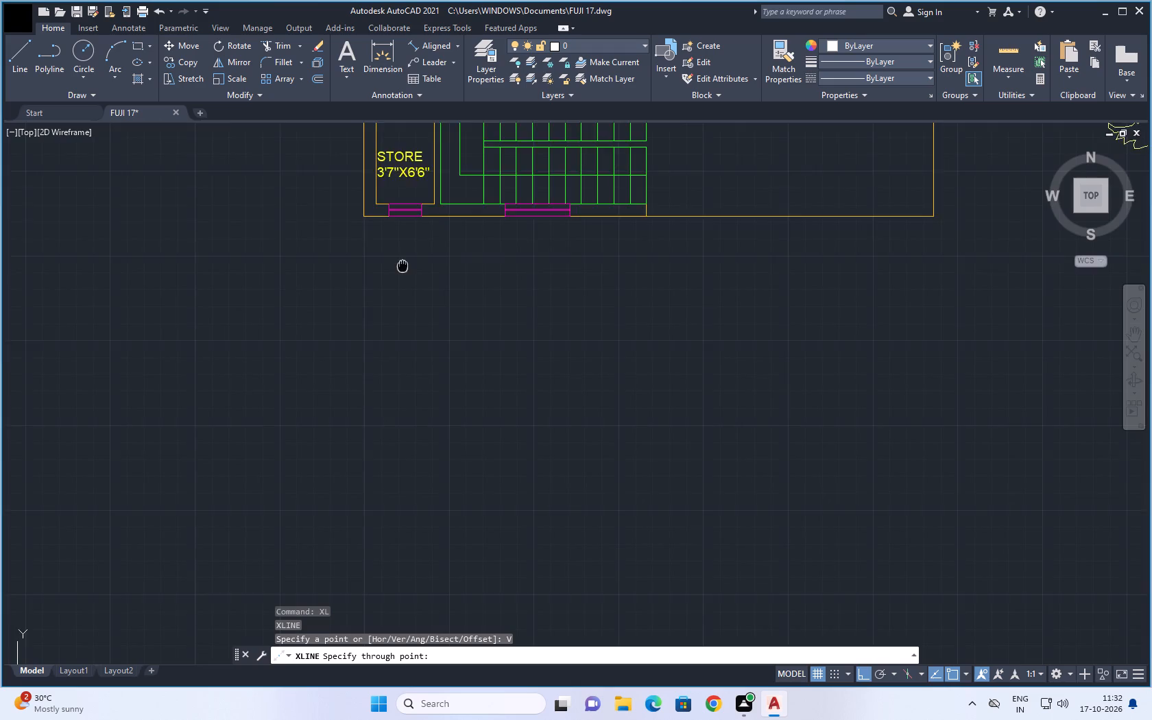
middle_drag(403, 300, 400, 345)
scroll(373, 311, up, 3)
click(413, 291)
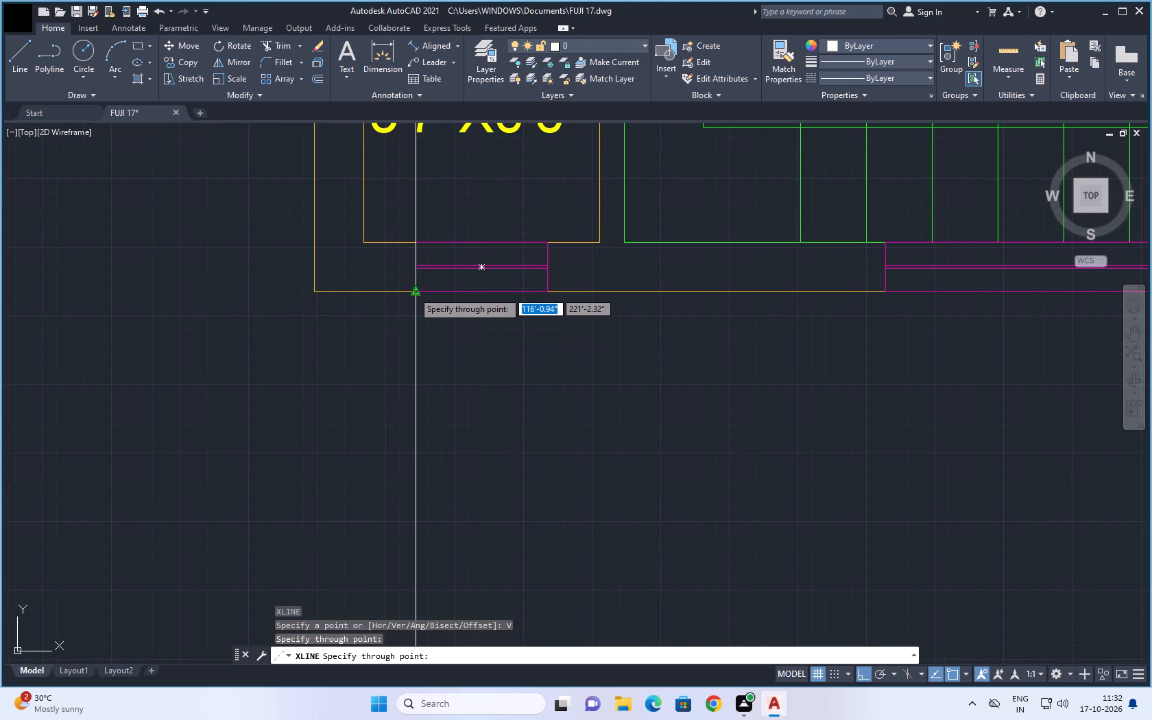
click(547, 292)
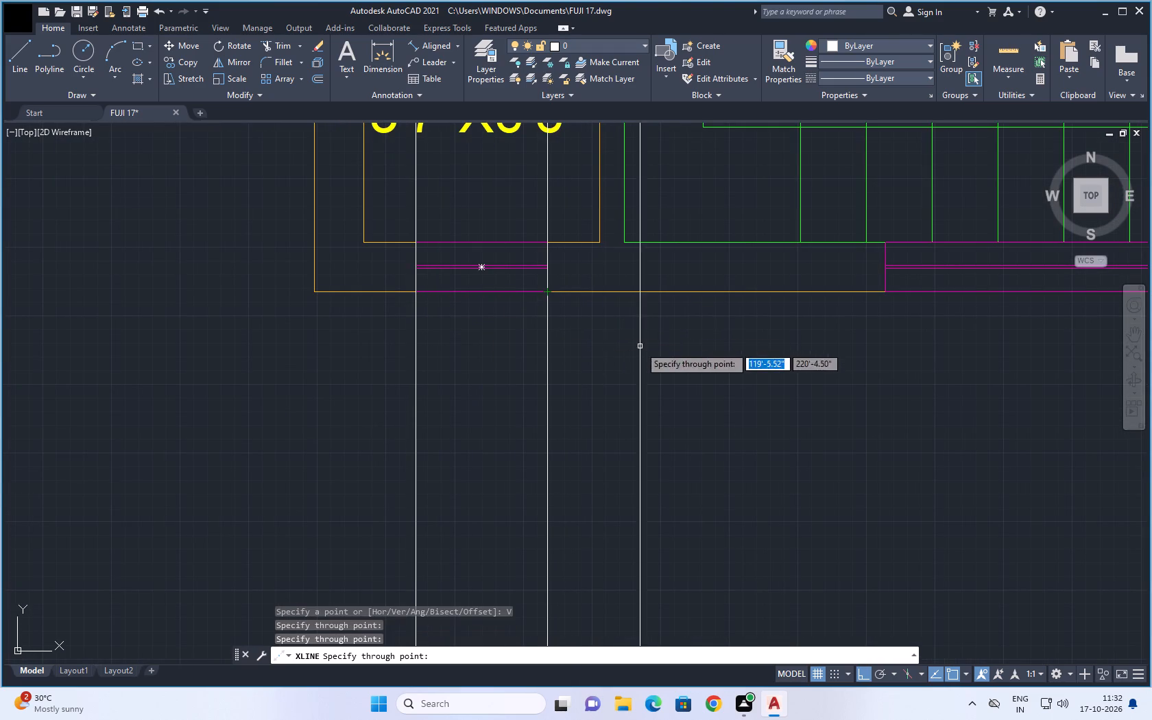
Add vertical construction lines through the west and east jambs of the staircase window in the plan's front wall.
scroll(641, 350, down, 2)
middle_drag(701, 365, 451, 461)
scroll(479, 442, up, 4)
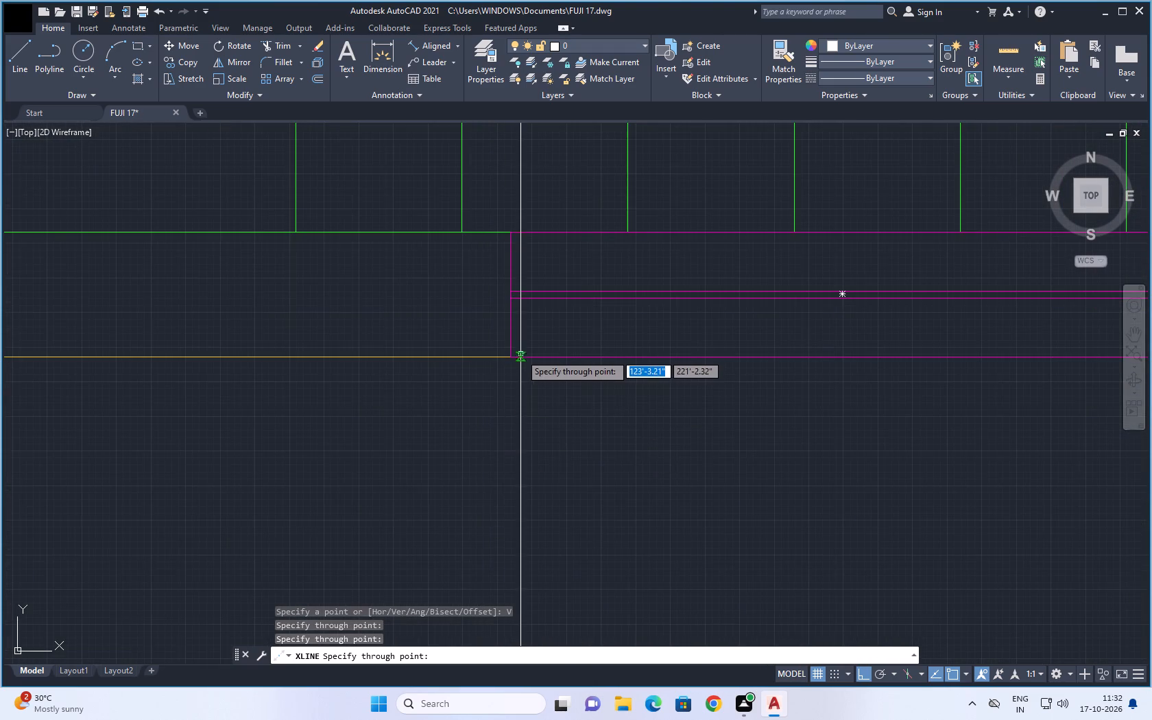
scroll(516, 354, up, 4)
click(459, 372)
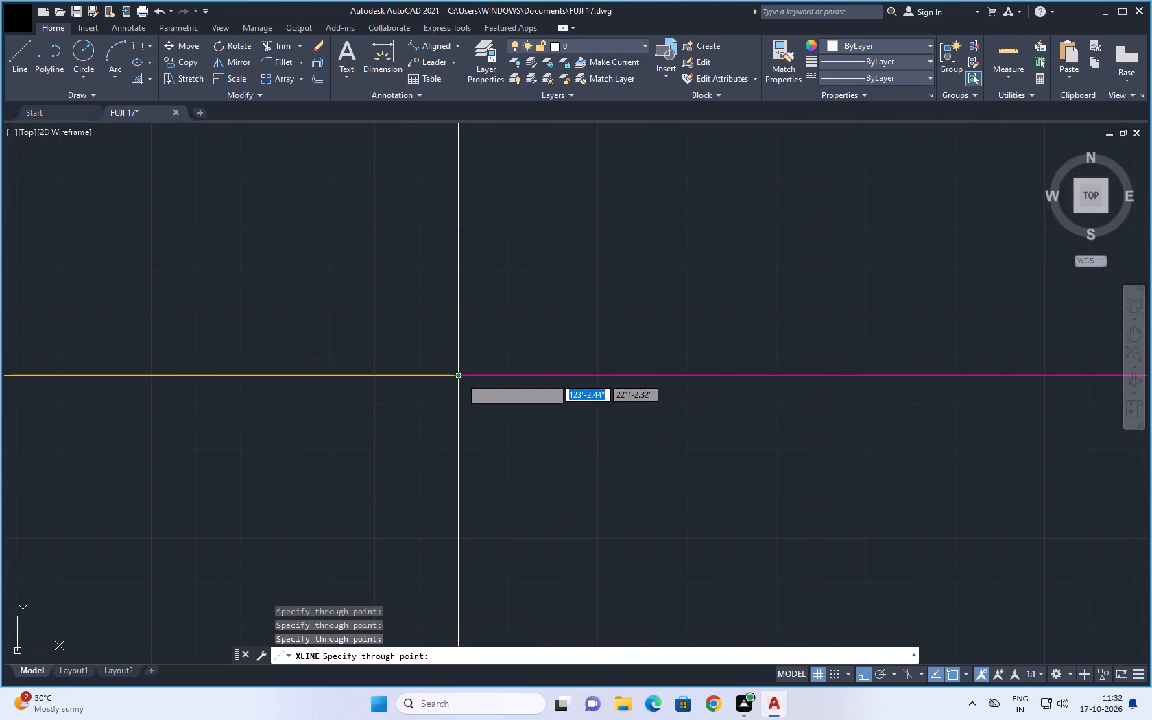
scroll(602, 442, down, 3)
middle_drag(734, 491, 12, 486)
scroll(376, 510, down, 2)
middle_drag(479, 525, 291, 520)
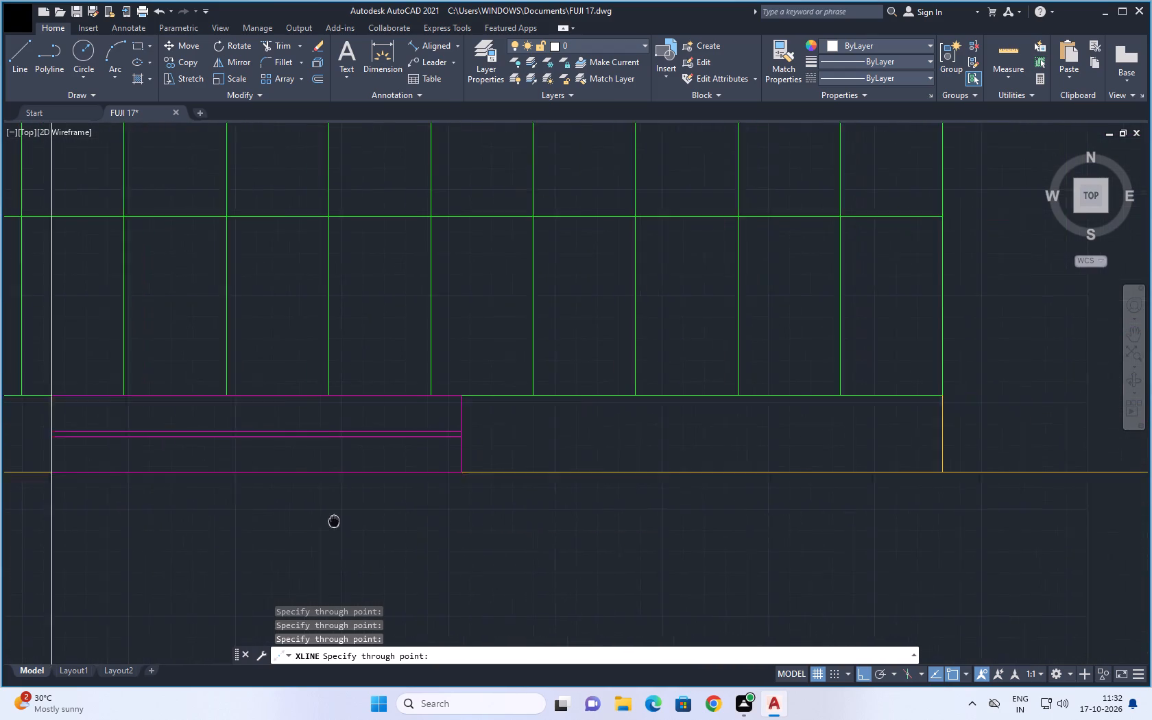
middle_drag(291, 520, 200, 522)
scroll(323, 489, up, 2)
click(269, 456)
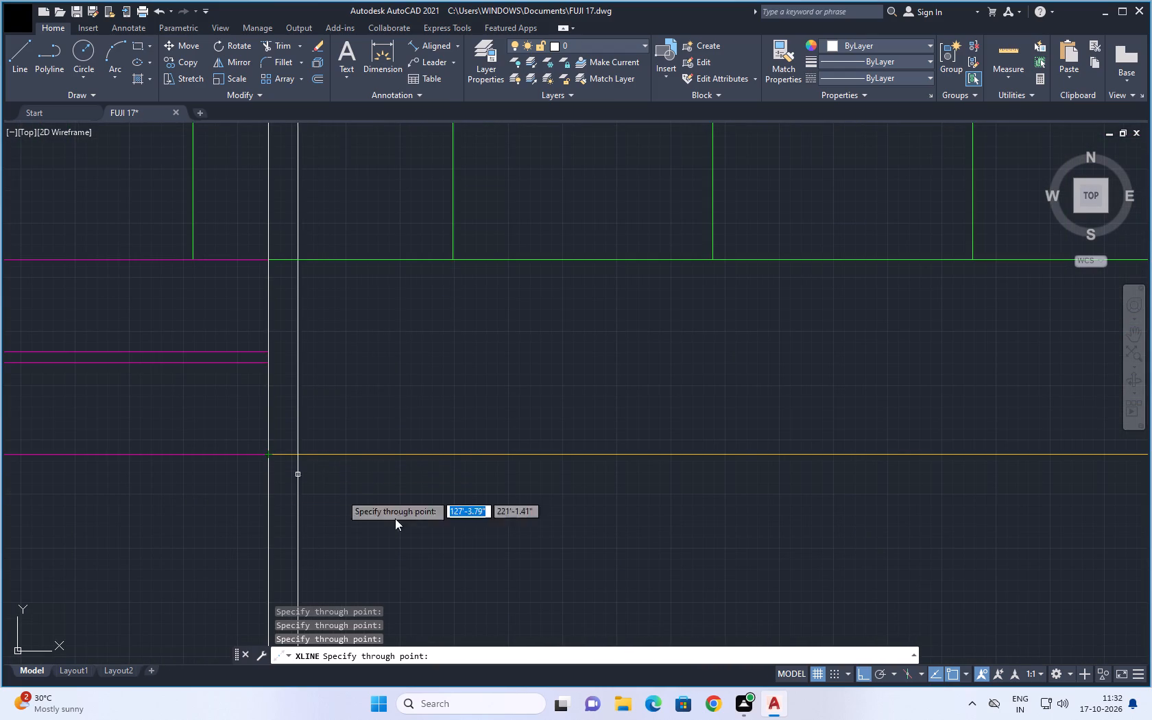
scroll(444, 533, down, 3)
middle_drag(576, 577, 79, 426)
scroll(278, 466, down, 2)
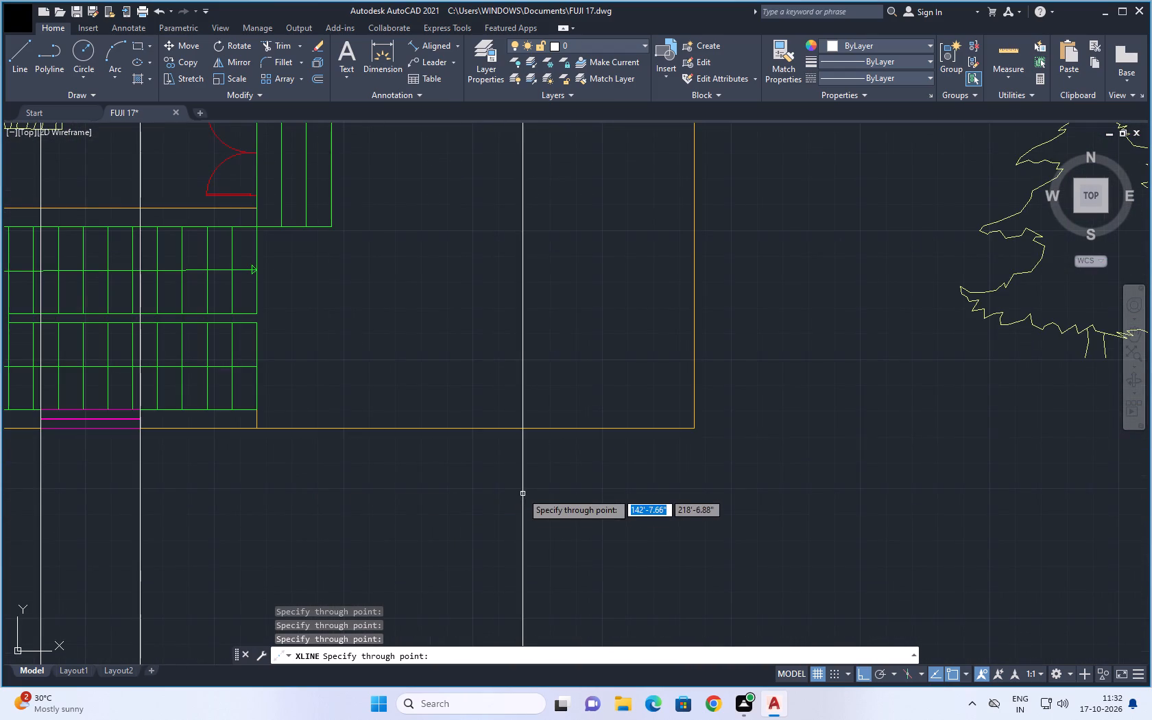
scroll(520, 489, down, 2)
scroll(642, 472, down, 1)
middle_drag(631, 527, 647, 451)
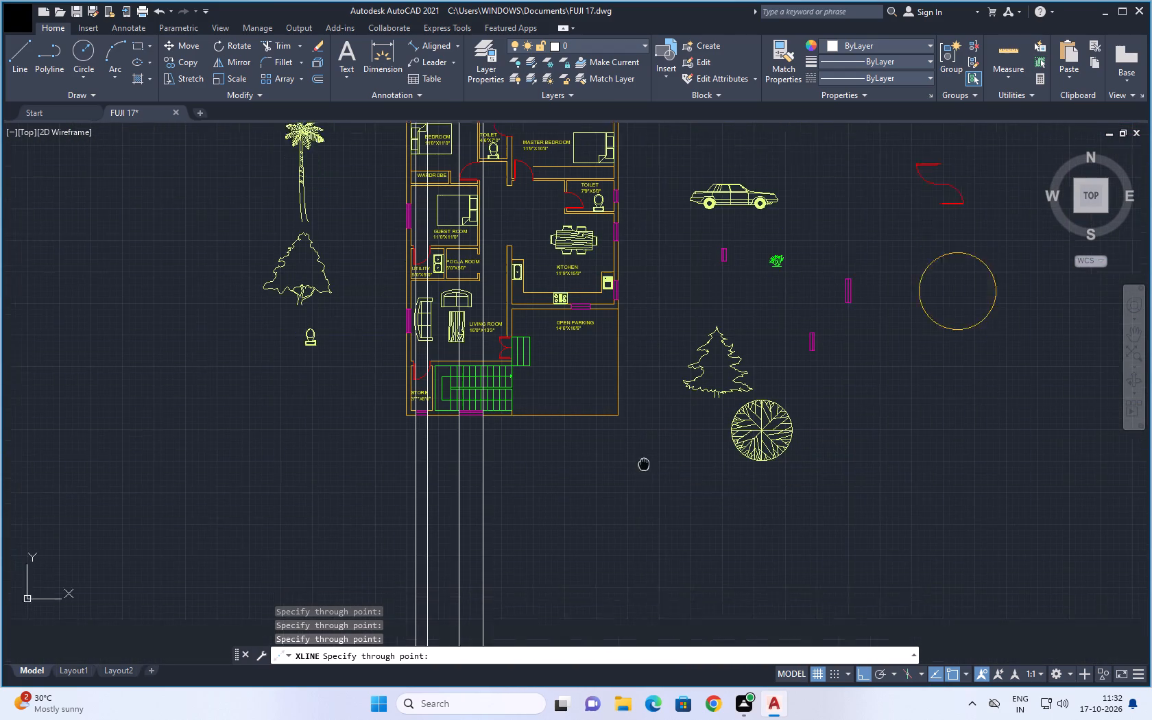
middle_drag(647, 451, 648, 445)
key(Escape)
Offset the elevation's top plinth line 3' upward to mark the window sill level.
middle_drag(652, 445, 680, 240)
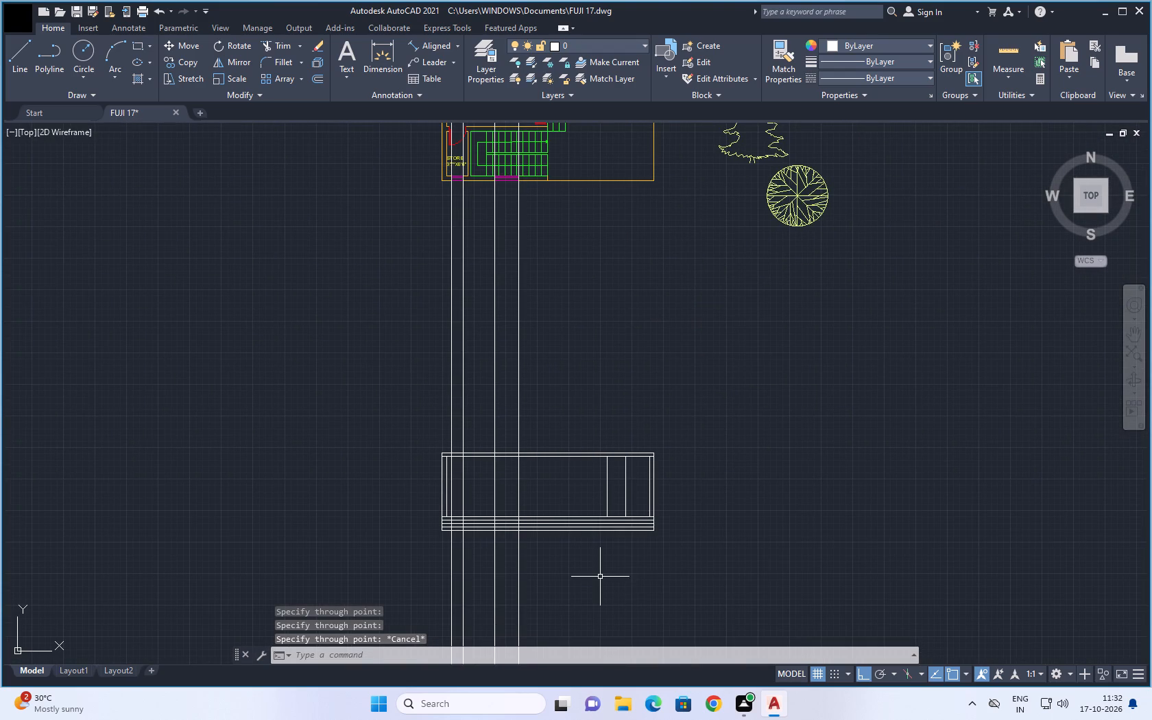
scroll(599, 576, up, 1)
middle_drag(582, 559, 660, 560)
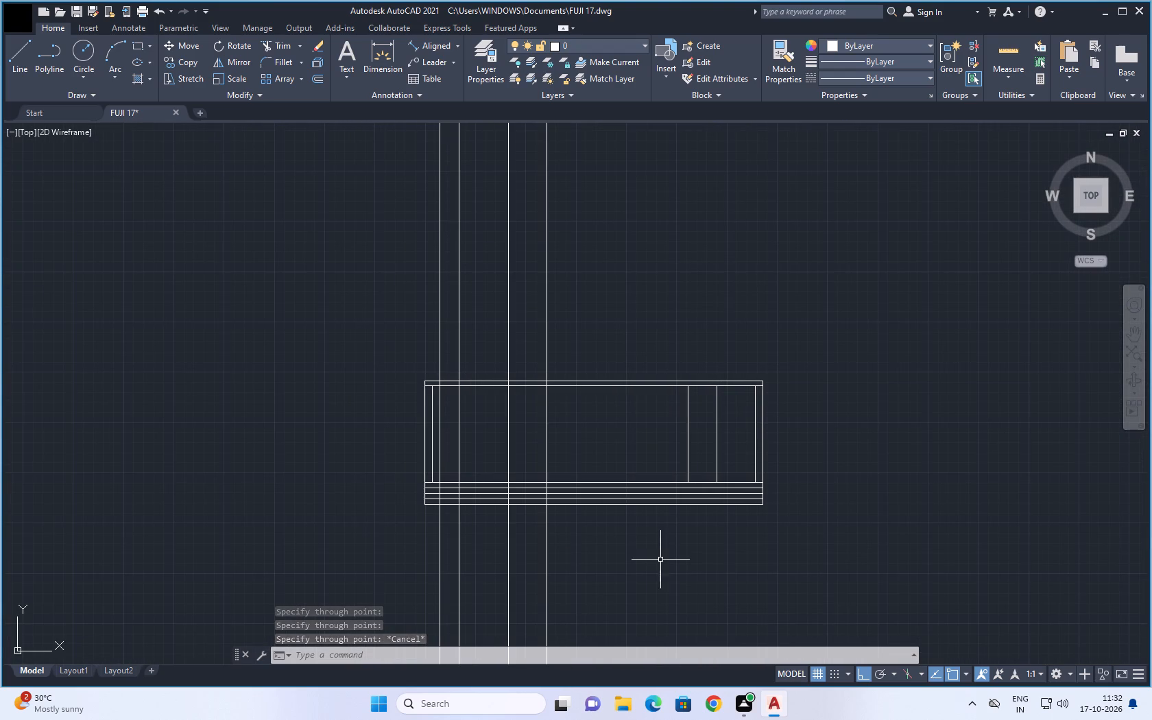
scroll(561, 574, up, 1)
middle_drag(588, 556, 598, 623)
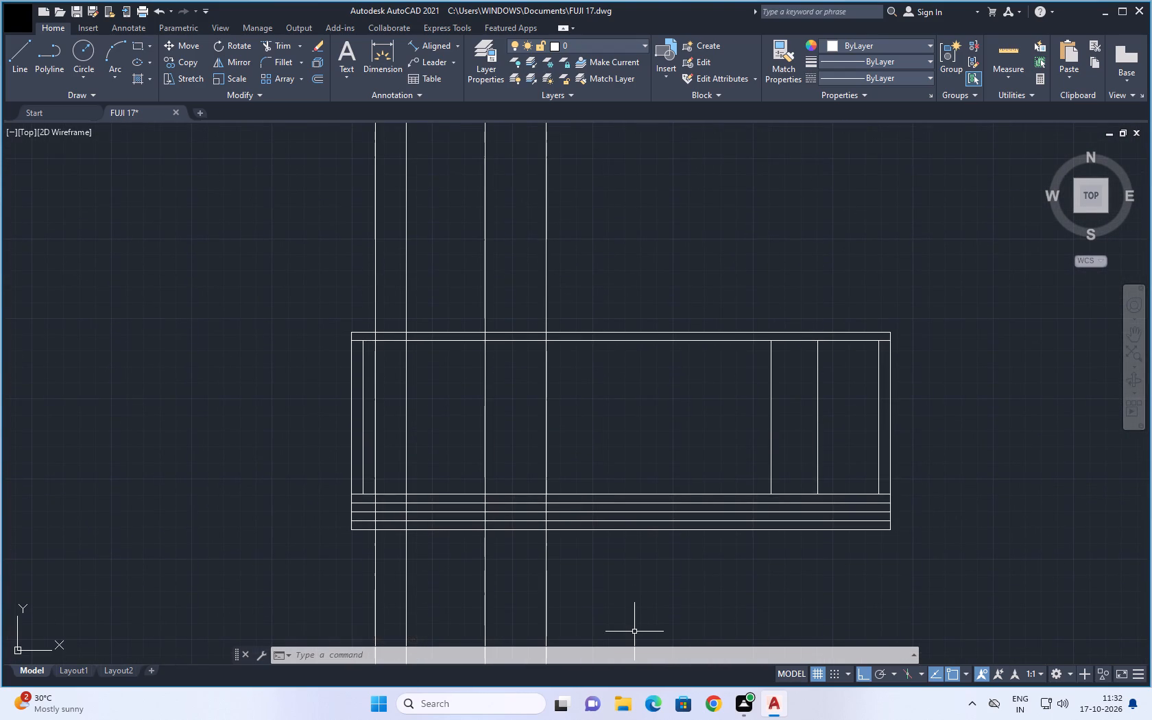
key(x)
key(Escape)
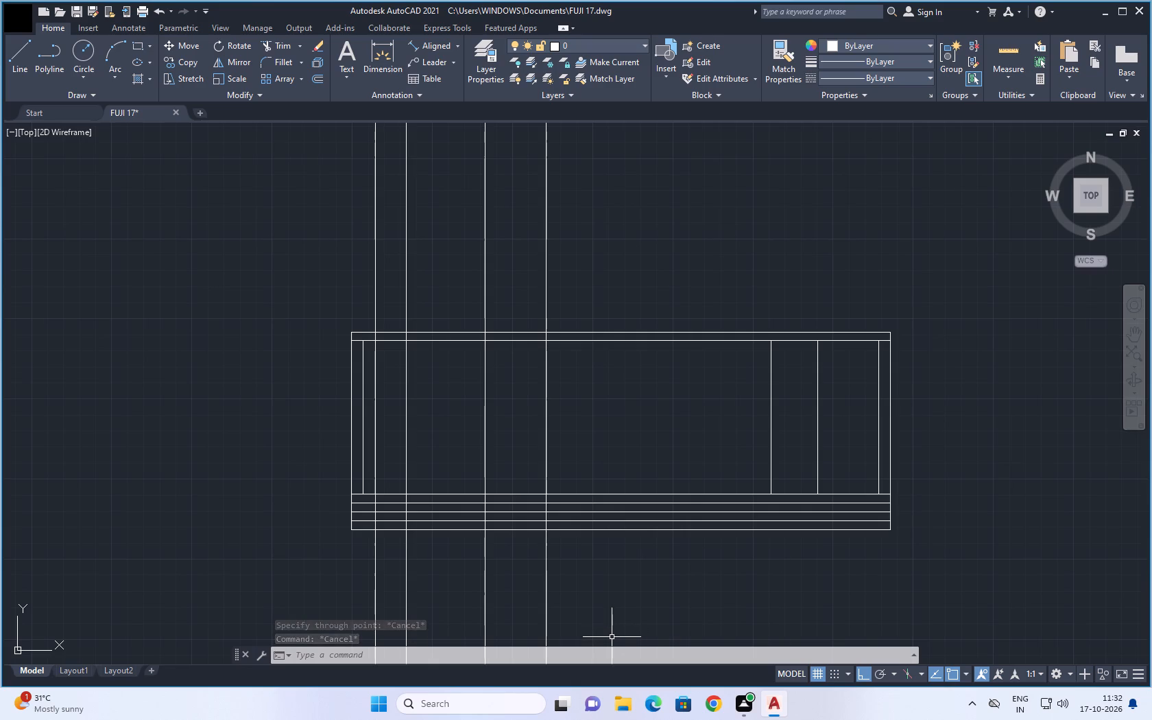
key(o)
key(Return)
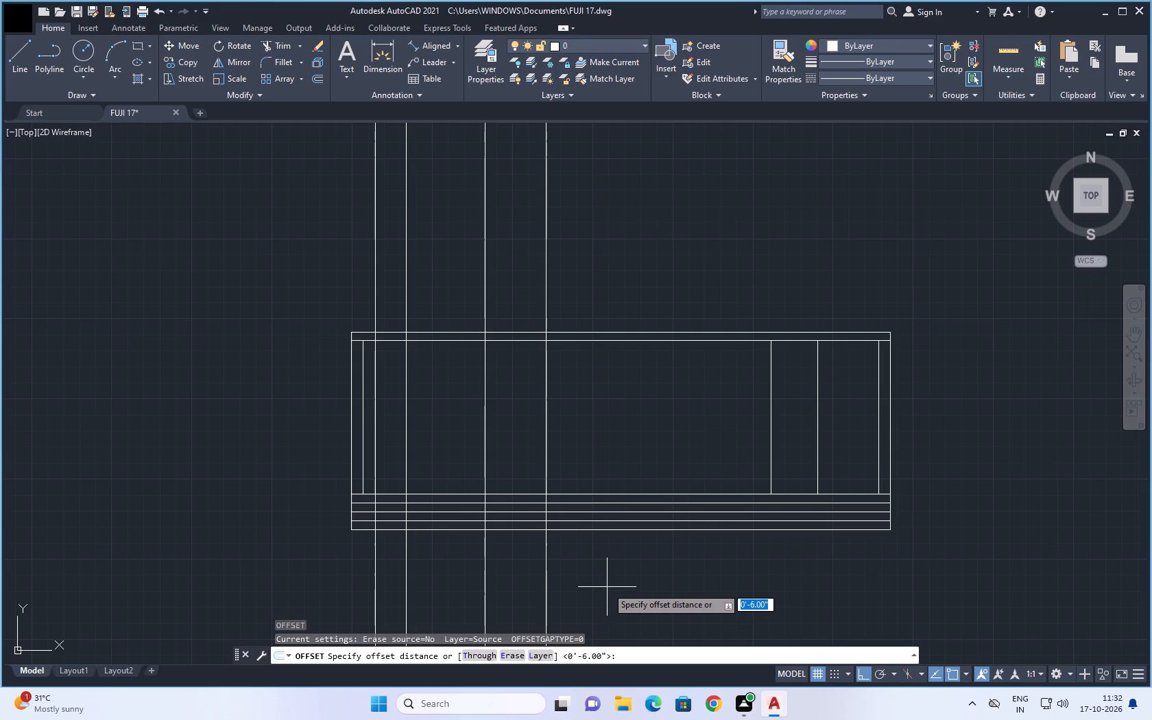
key(3)
key(apostrophe)
key(Return)
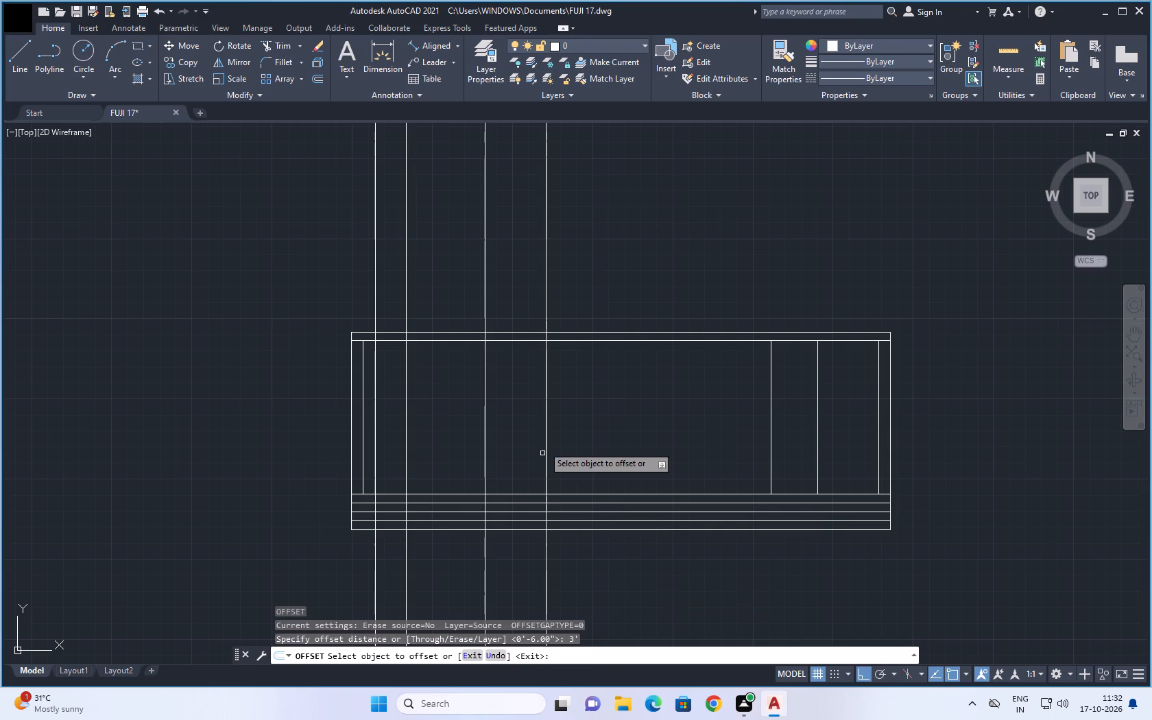
click(593, 493)
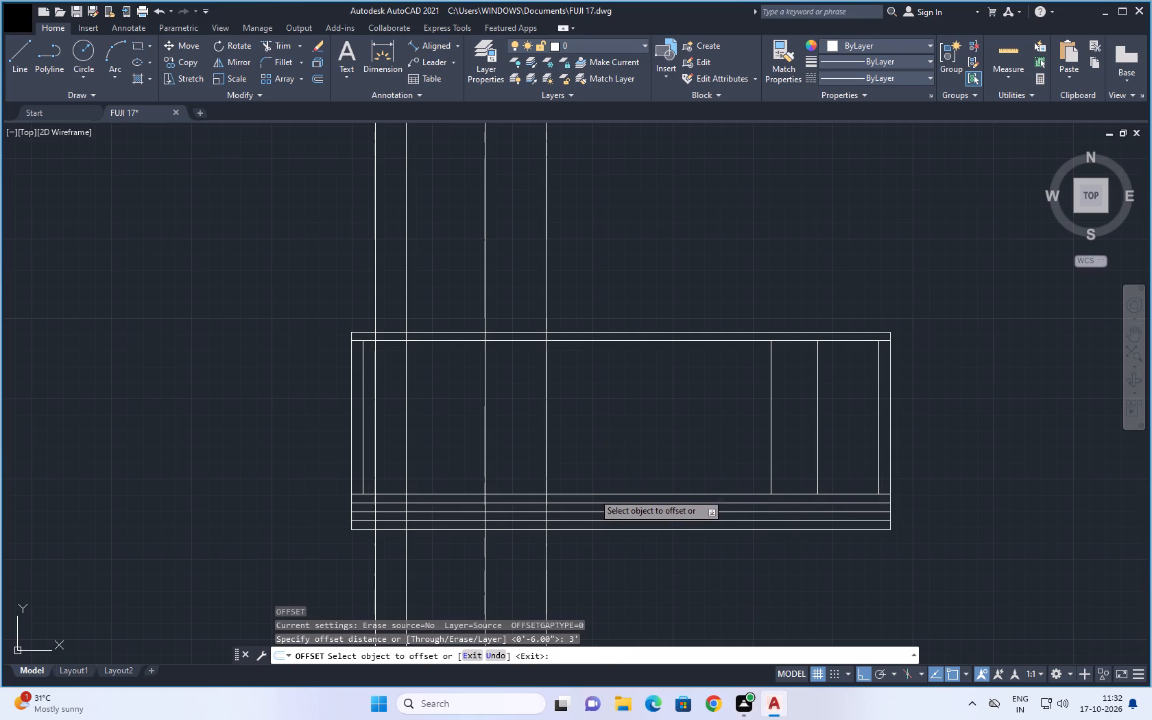
click(601, 426)
Offset the sill-level line 4' upward to mark the window head level on the elevation.
click(594, 446)
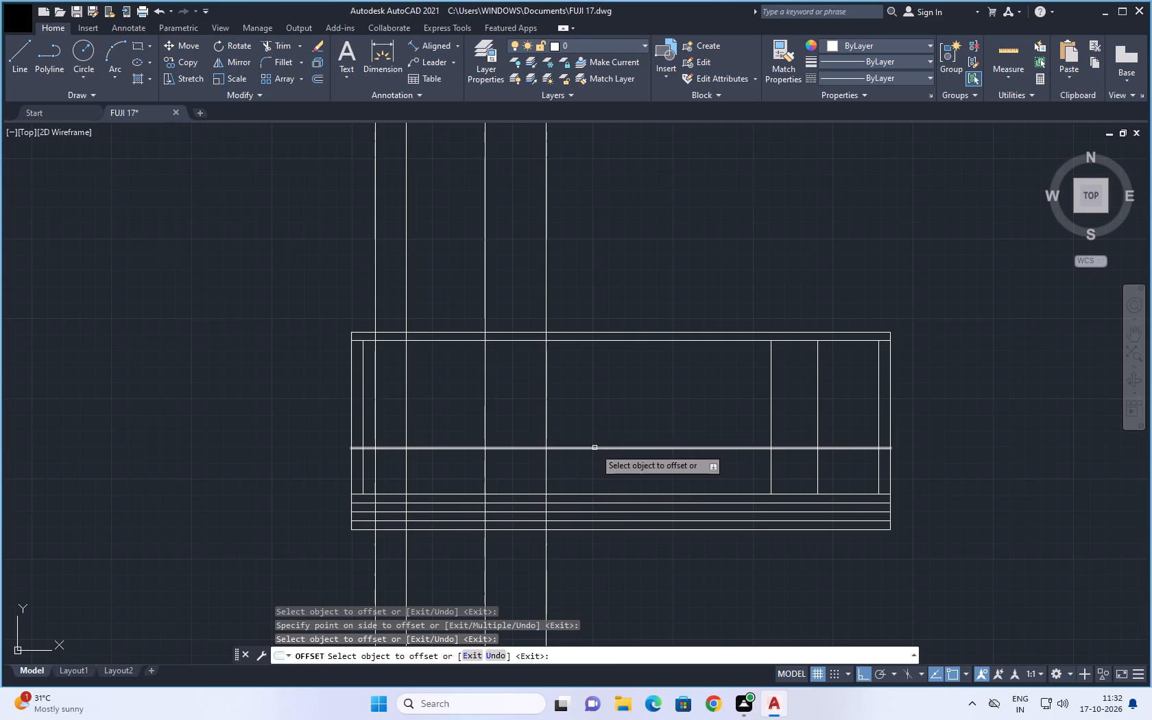
click(595, 448)
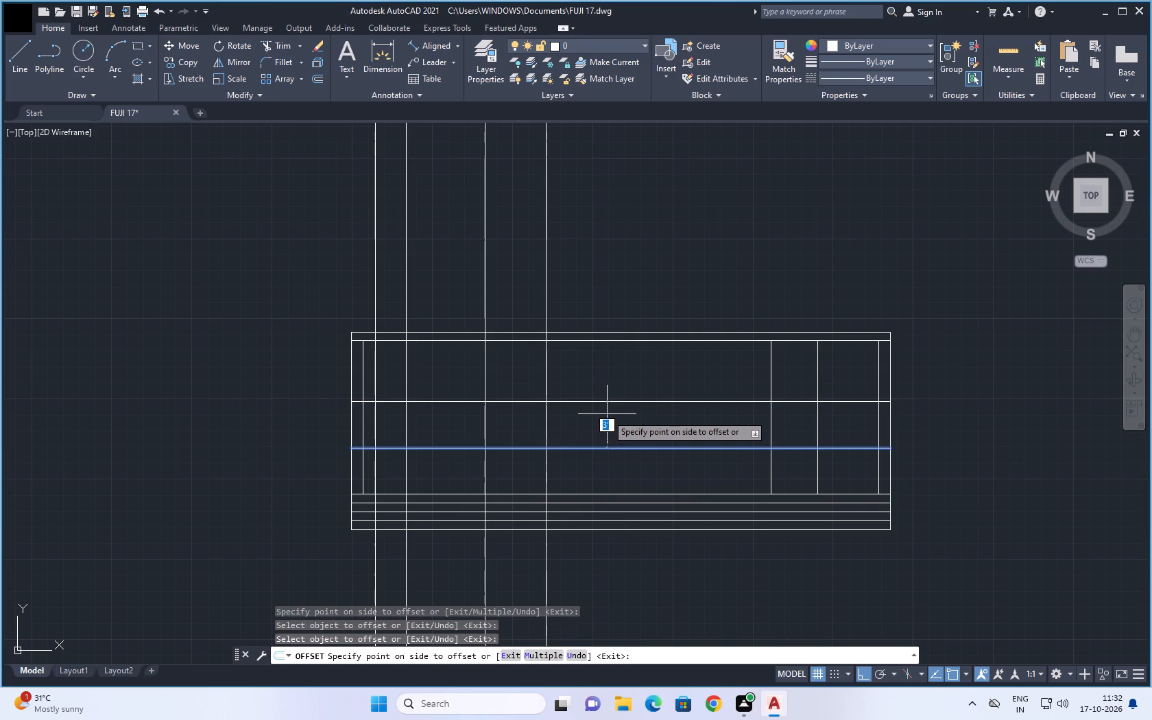
key(4)
key(apostrophe)
key(Return)
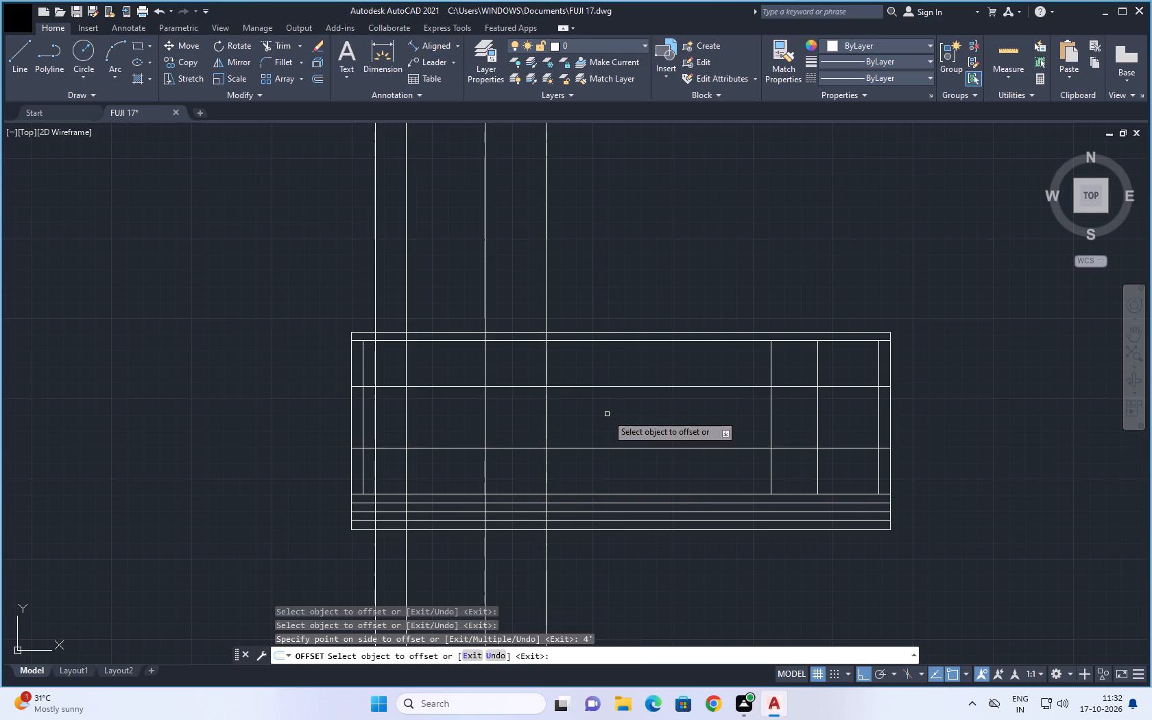
Offset the window head line 2' upward, just below the elevation's roof slab, and end the Offset command.
scroll(607, 414, down, 1)
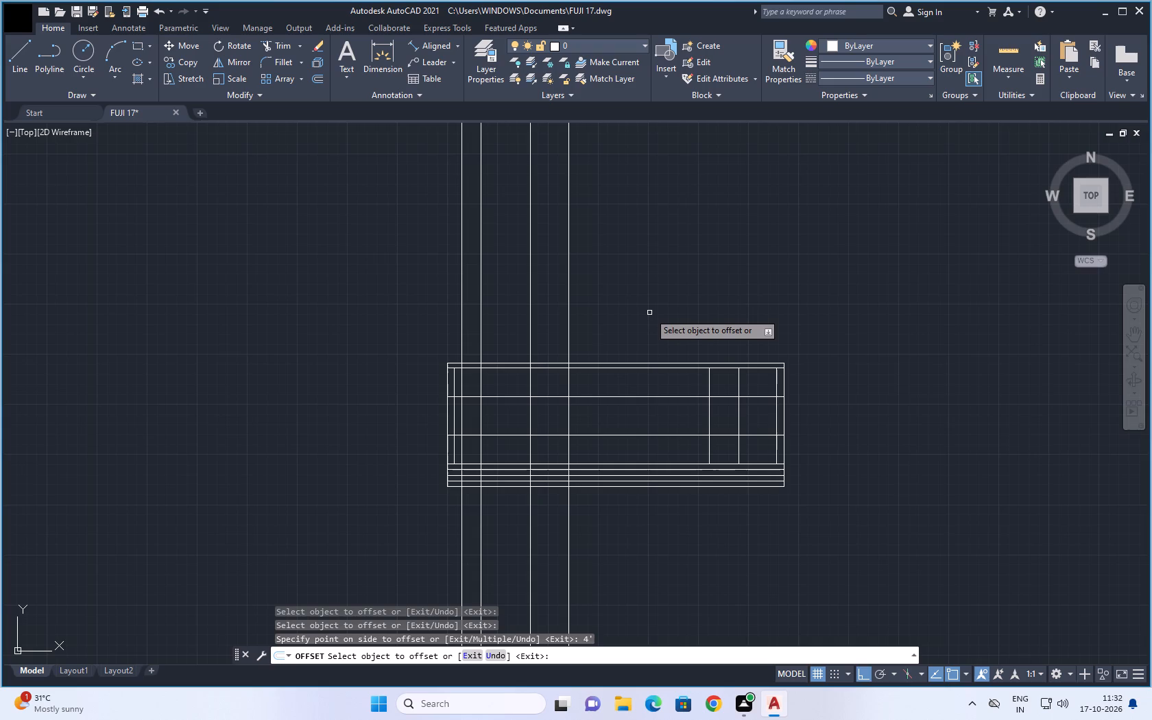
scroll(649, 313, down, 1)
middle_drag(651, 304, 547, 389)
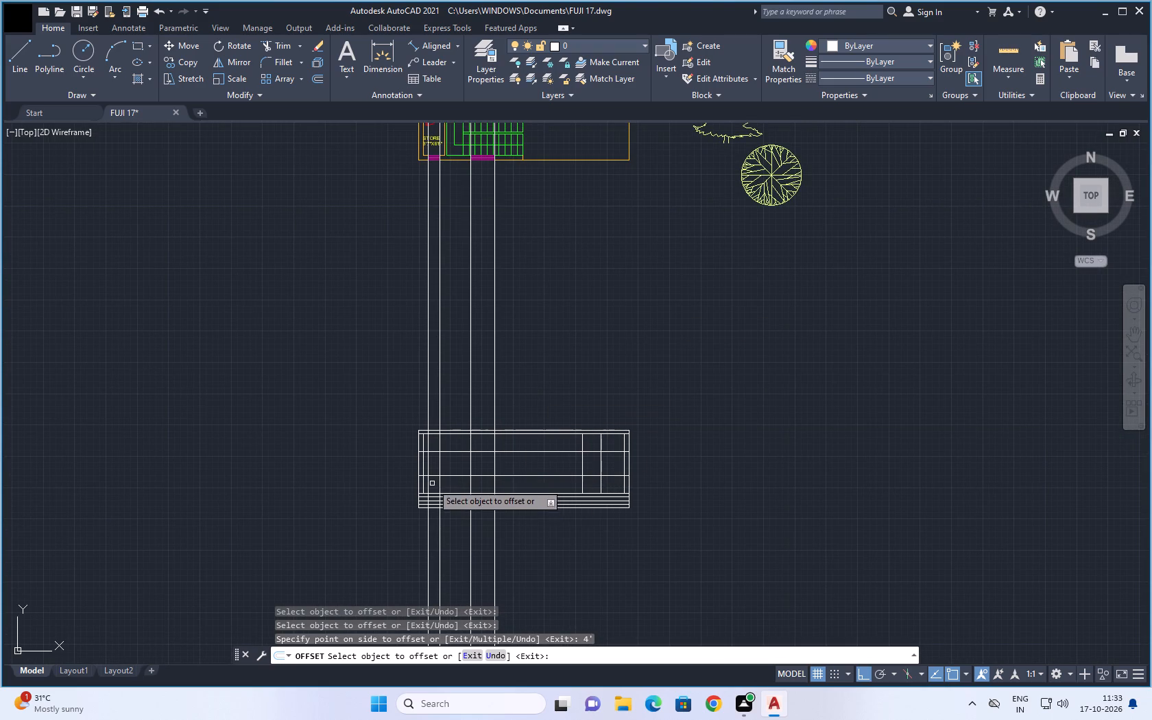
scroll(430, 478, up, 2)
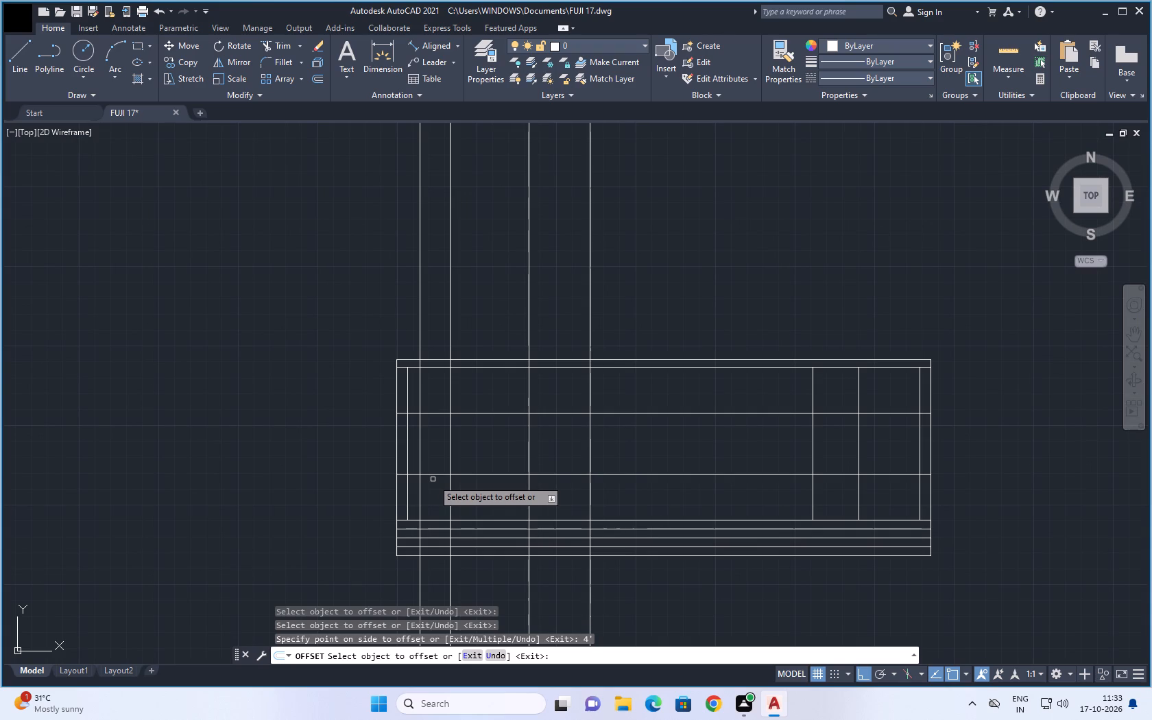
scroll(452, 464, down, 1)
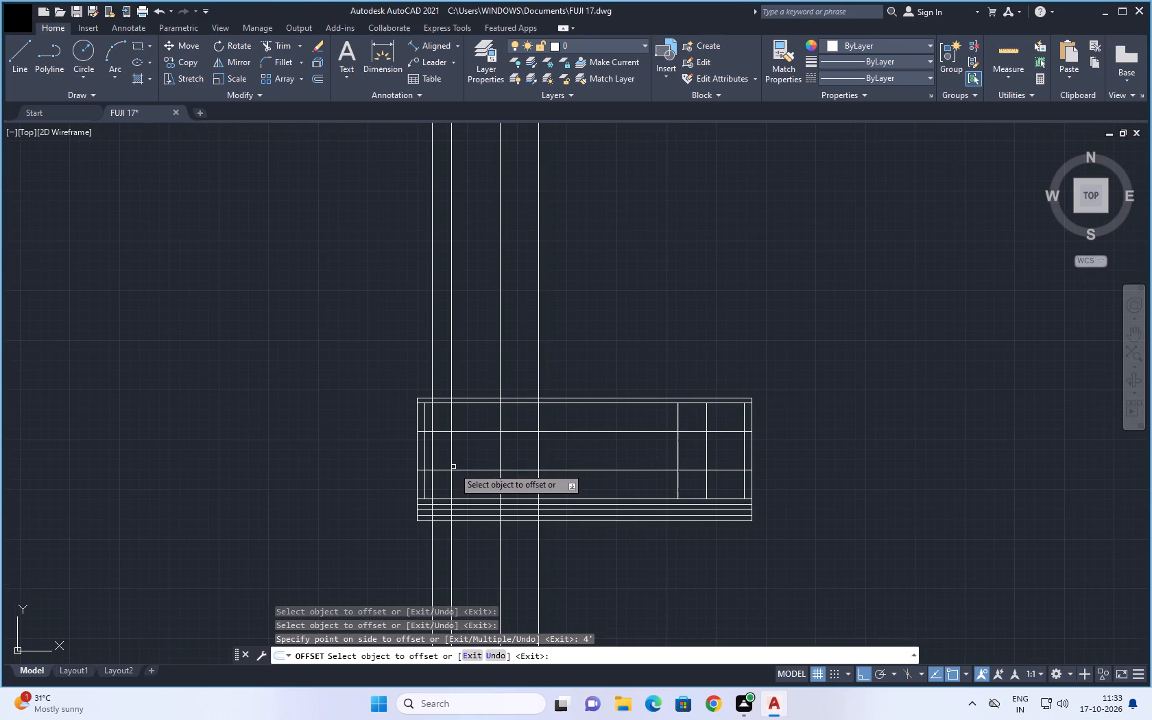
scroll(470, 431, up, 1)
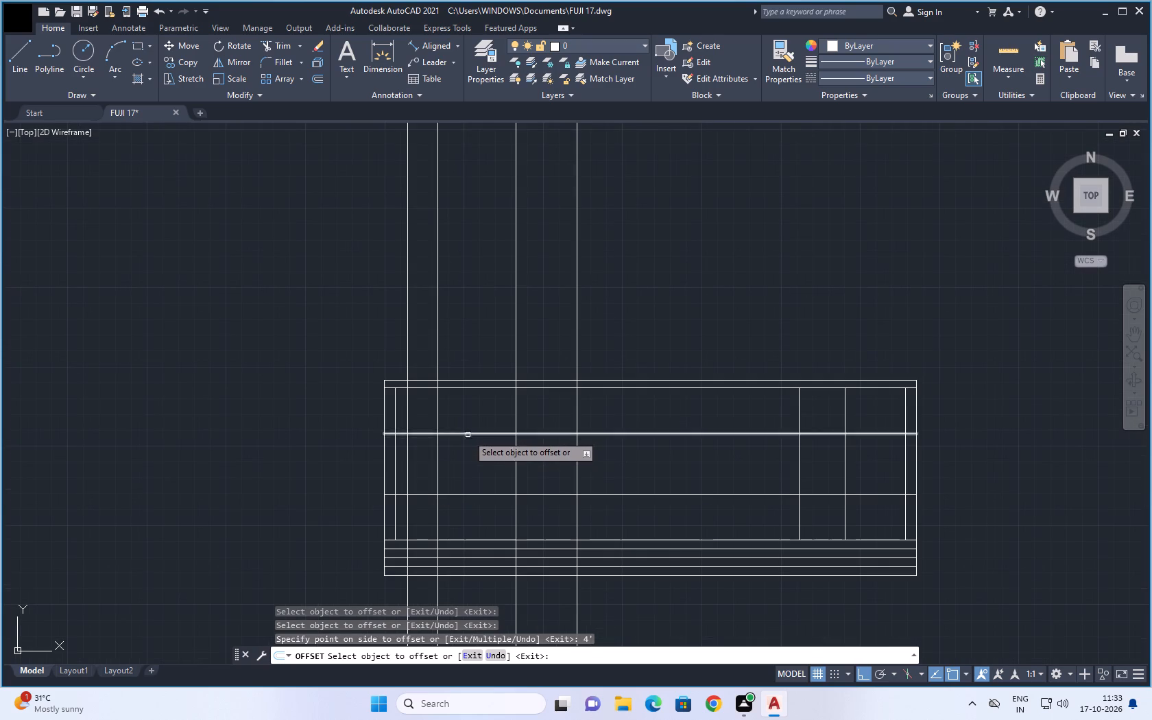
click(467, 434)
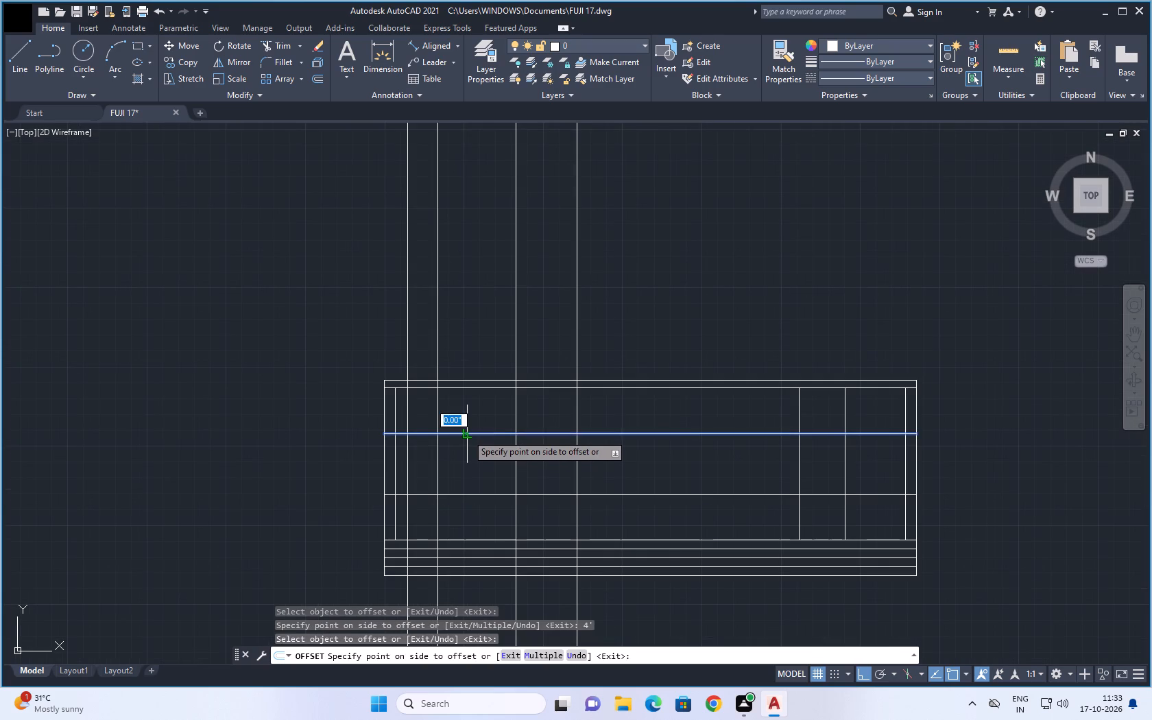
text(2')
key(Return)
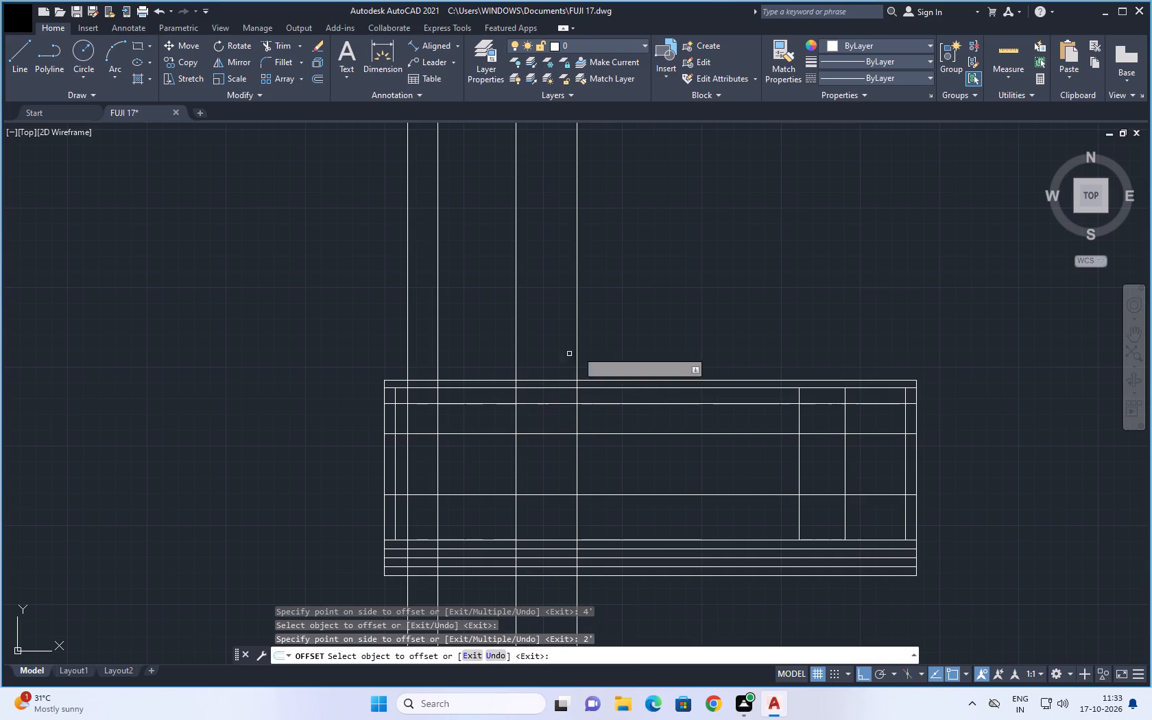
middle_drag(626, 312, 562, 317)
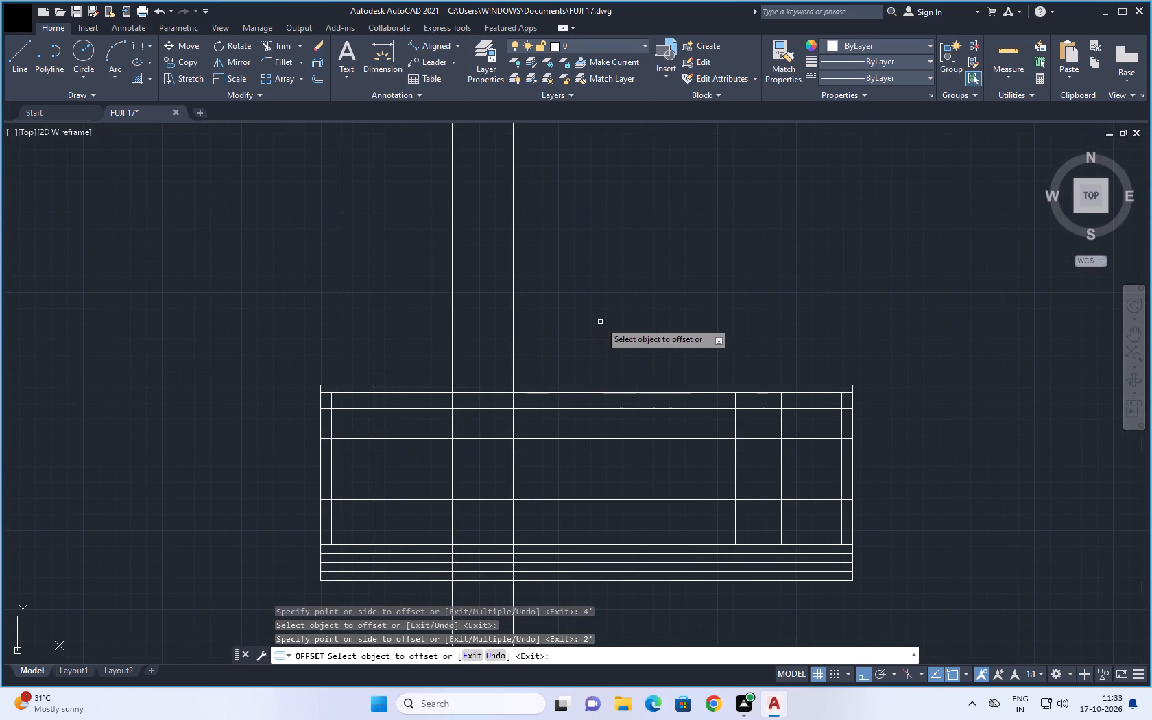
scroll(623, 330, down, 1)
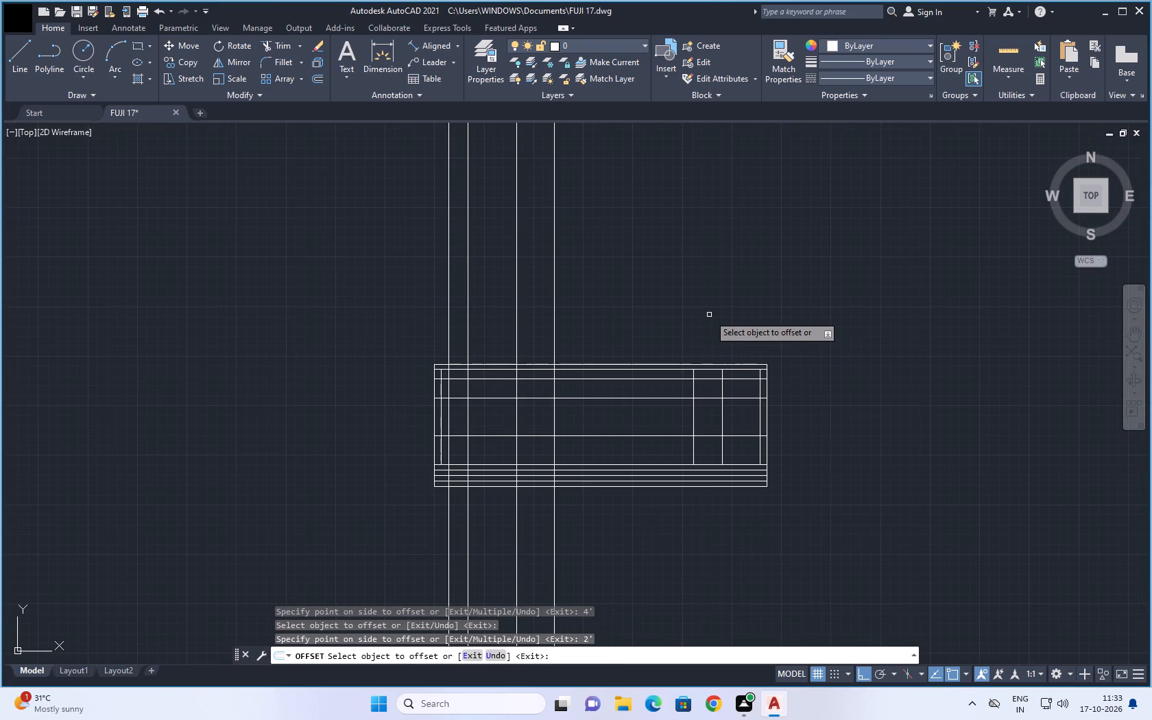
key(Escape)
key(Escape)
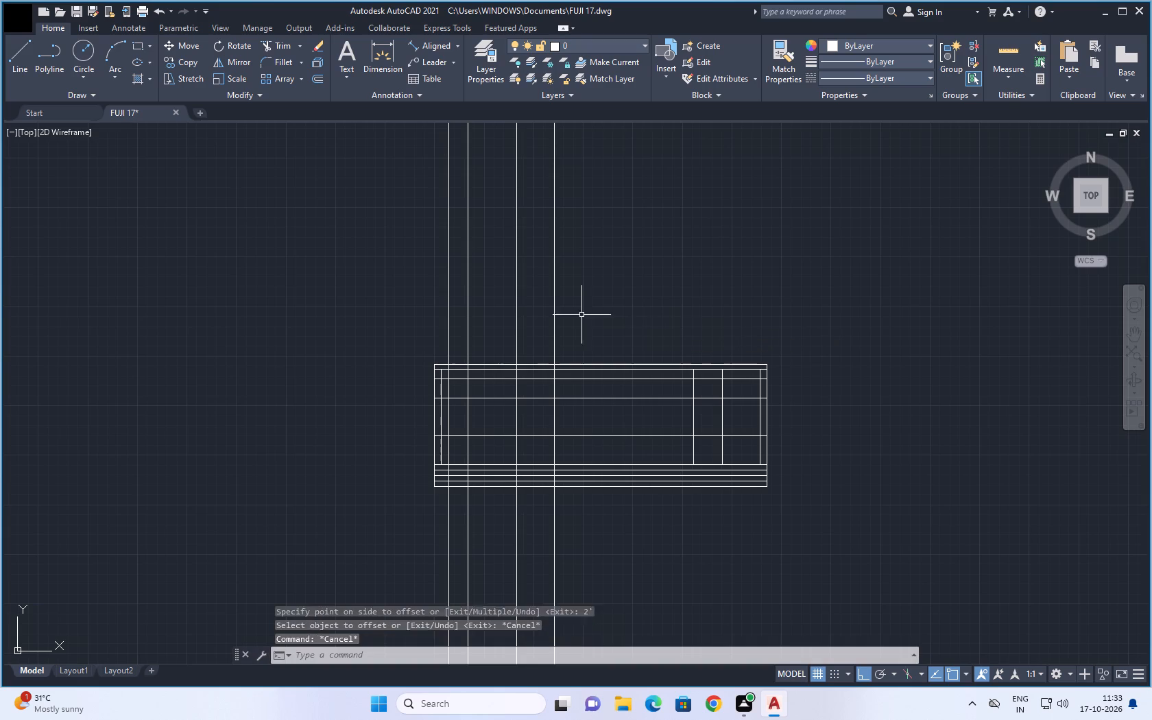
key(Escape)
Draw a rectangle outlining the window between the two easternmost full-height construction lines, from the 4' head level down to the sill level.
click(137, 43)
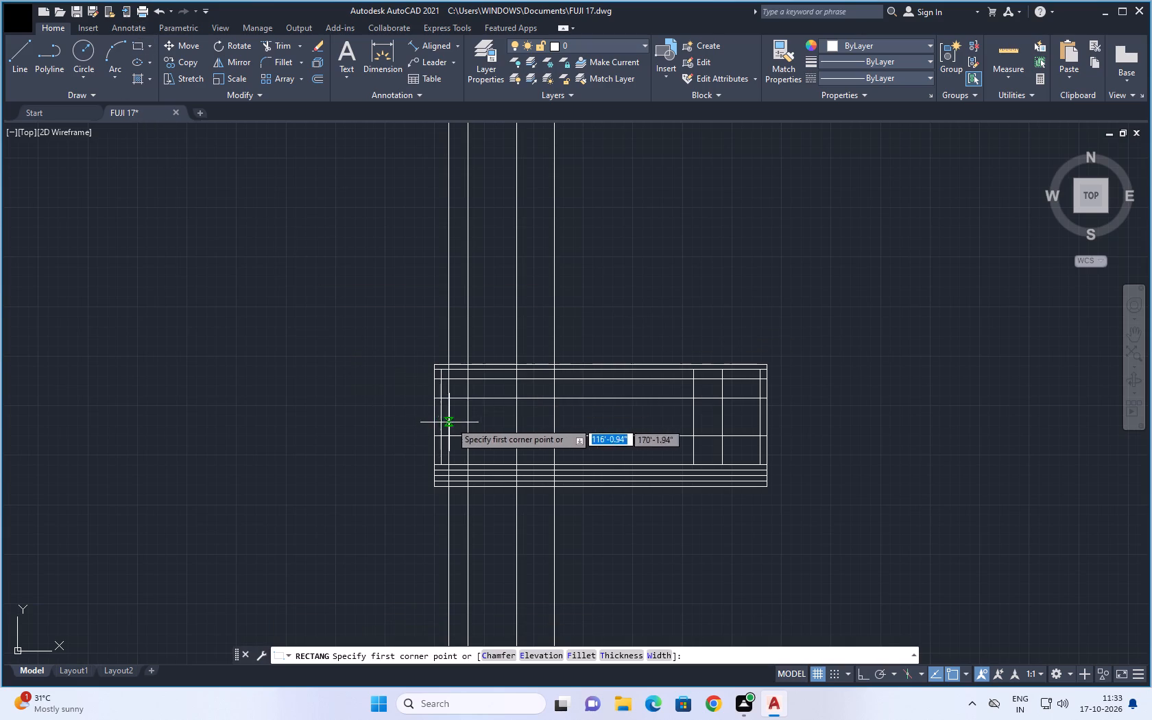
scroll(465, 418, up, 1)
scroll(510, 418, down, 1)
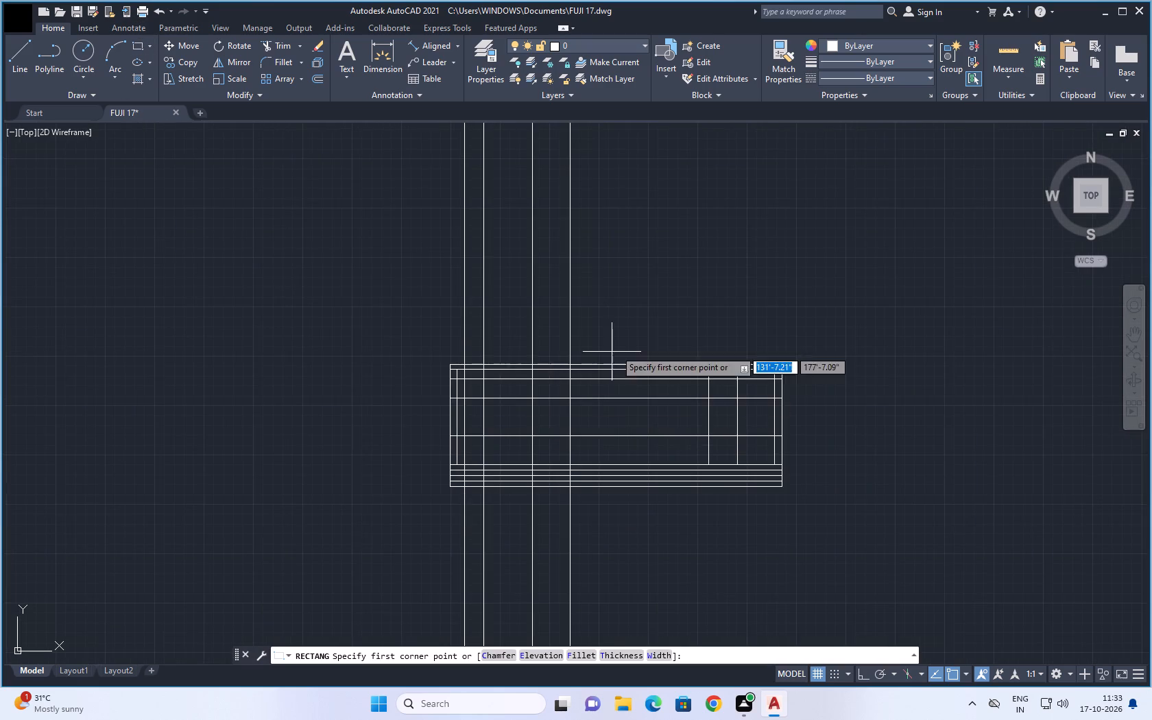
scroll(628, 336, down, 1)
middle_drag(642, 305, 551, 310)
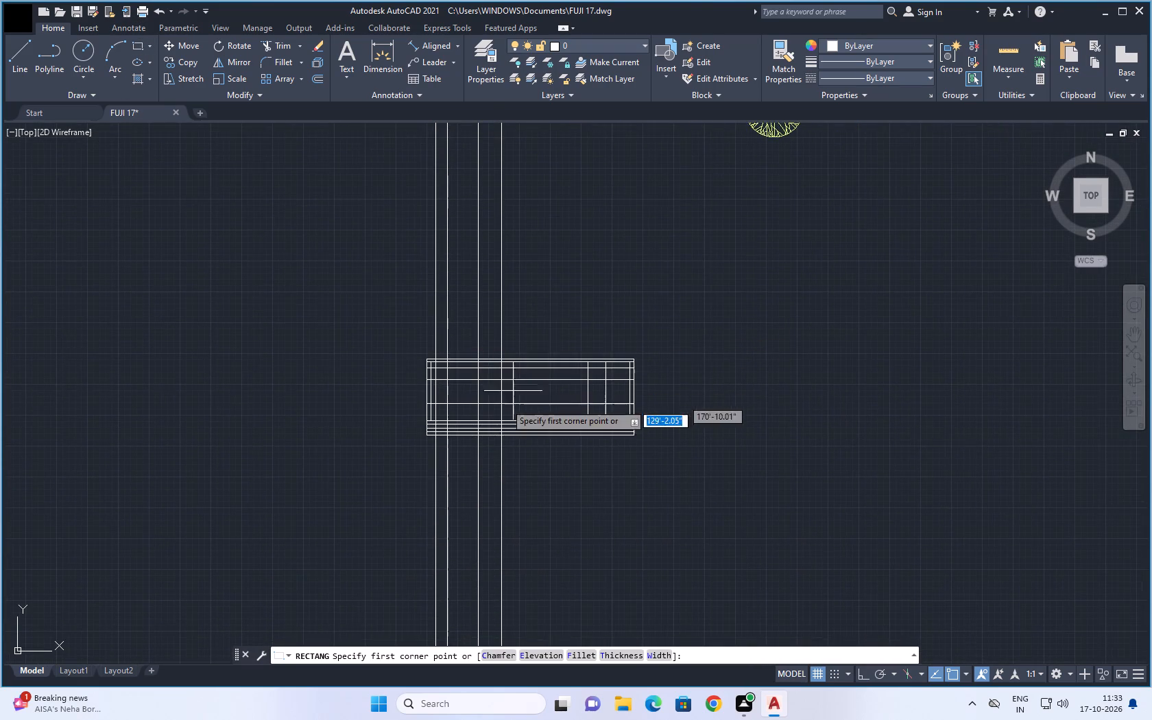
scroll(481, 411, up, 3)
scroll(464, 335, up, 1)
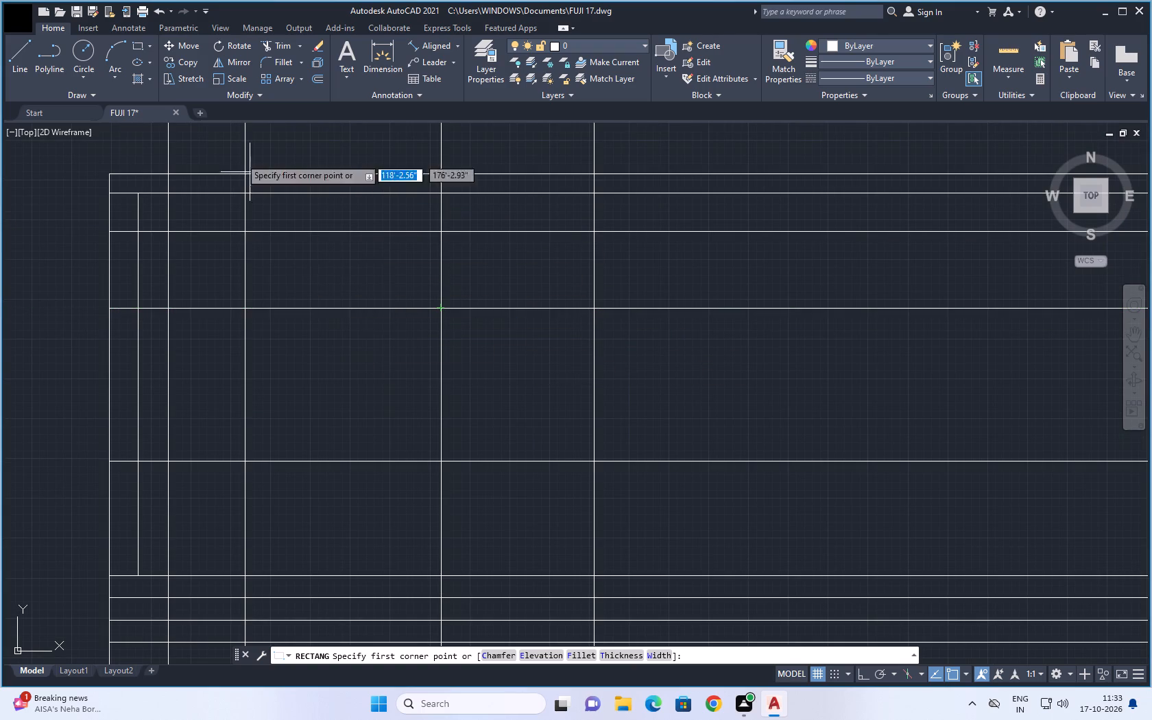
click(137, 42)
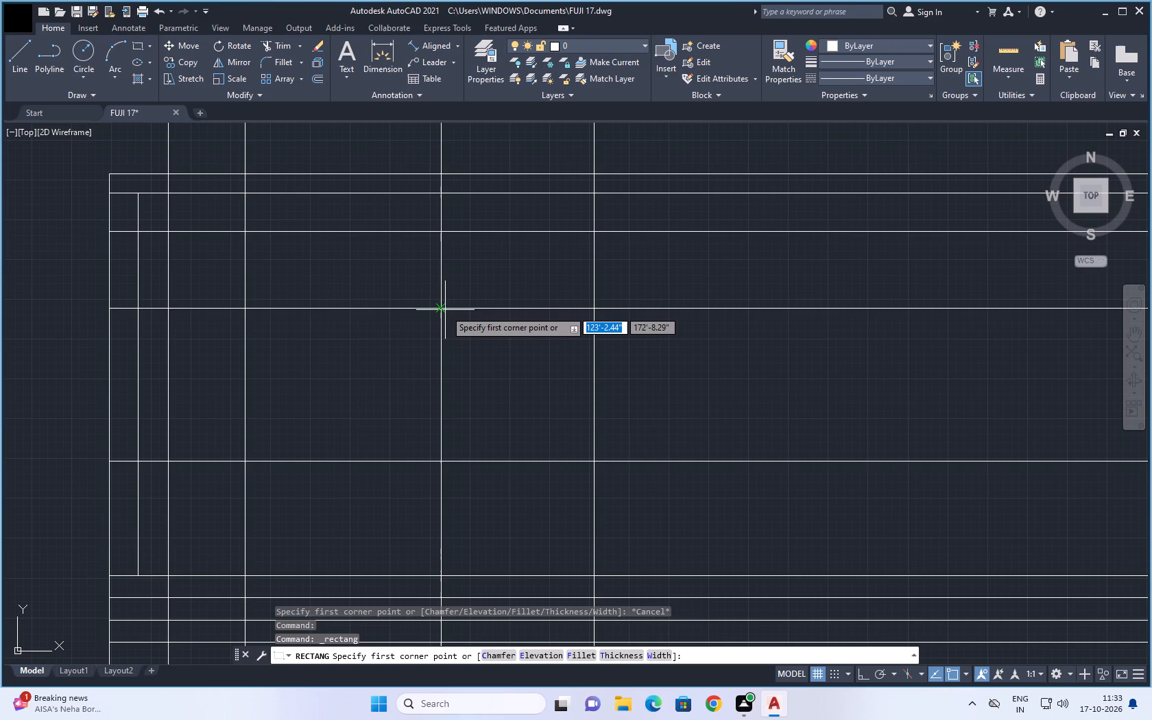
scroll(440, 309, up, 4)
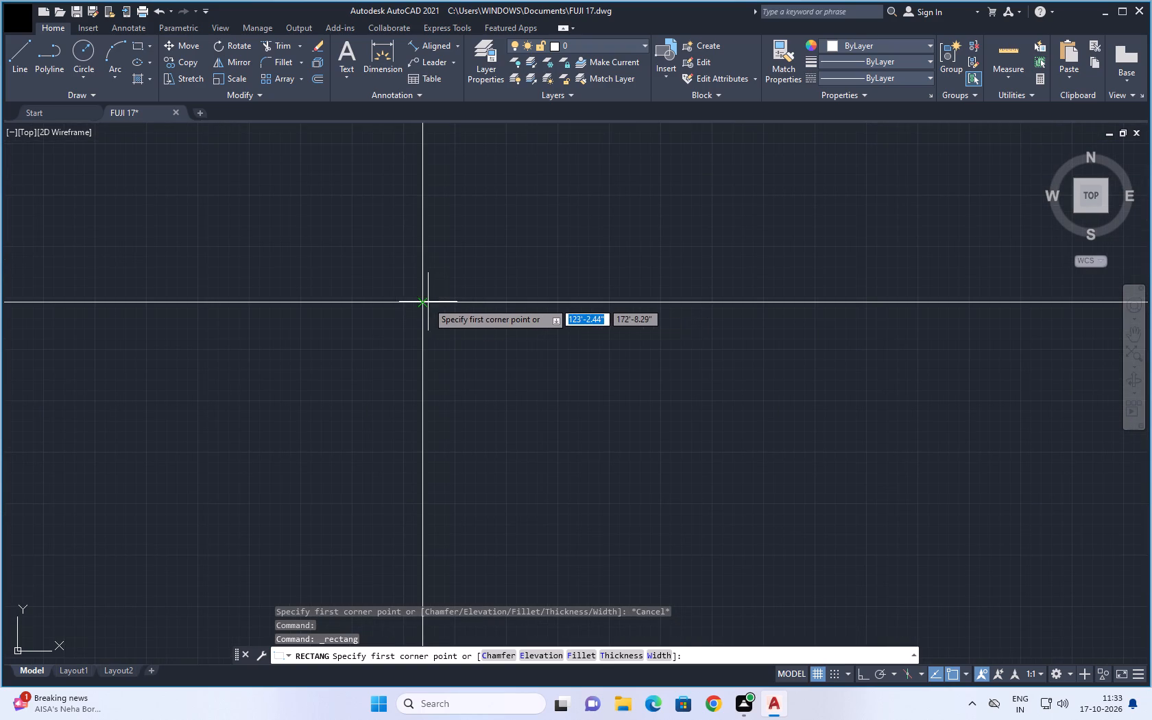
click(424, 302)
scroll(687, 475, down, 3)
middle_drag(708, 500, 510, 257)
click(671, 433)
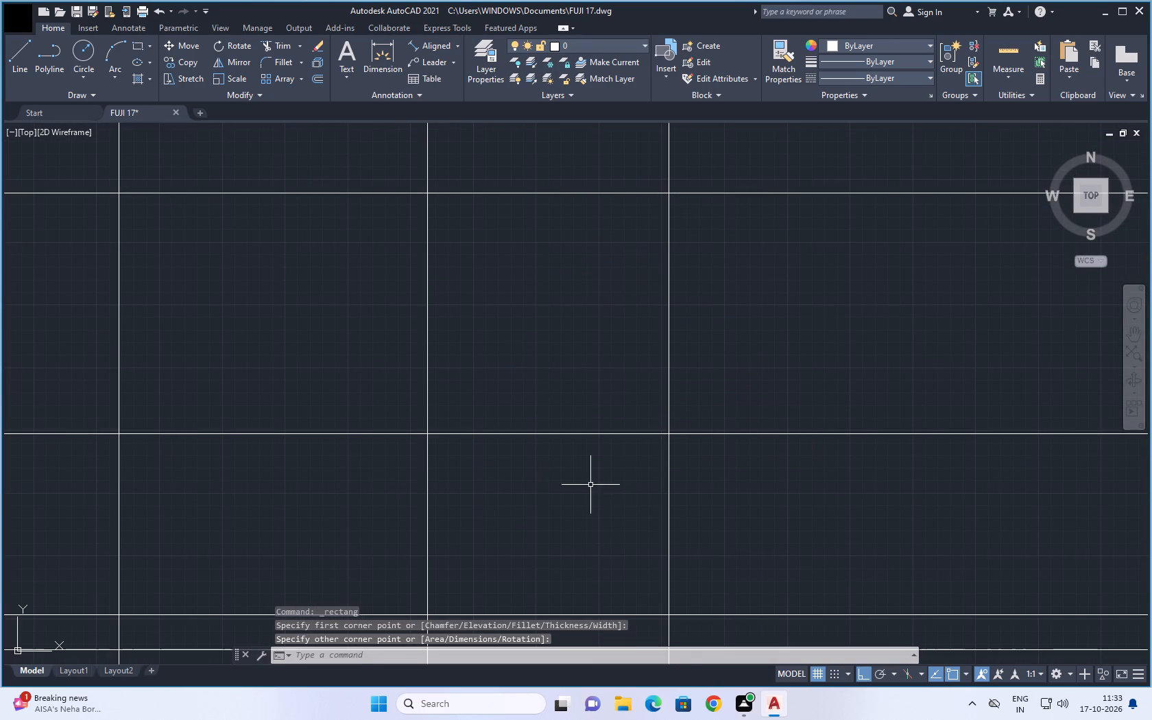
Draw a rectangle outlining the window between the two inner vertical wall lines near the elevation's east end, from head level to sill level.
scroll(588, 485, down, 2)
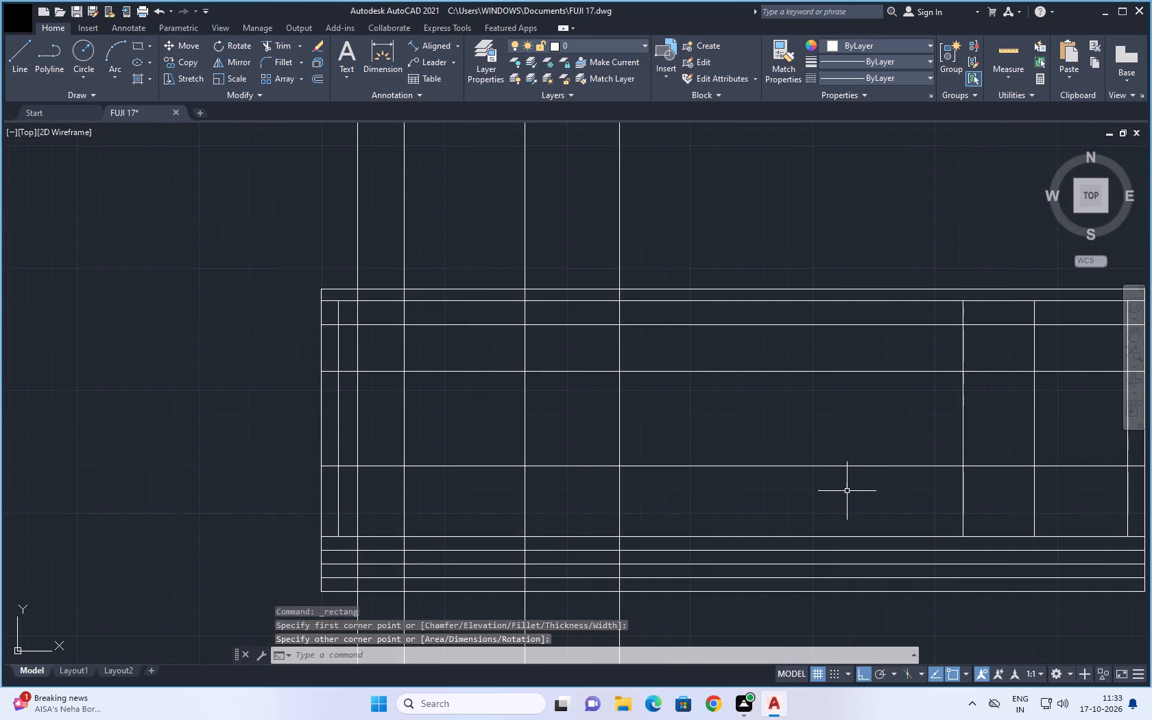
middle_drag(845, 492, 647, 472)
middle_drag(802, 428, 730, 419)
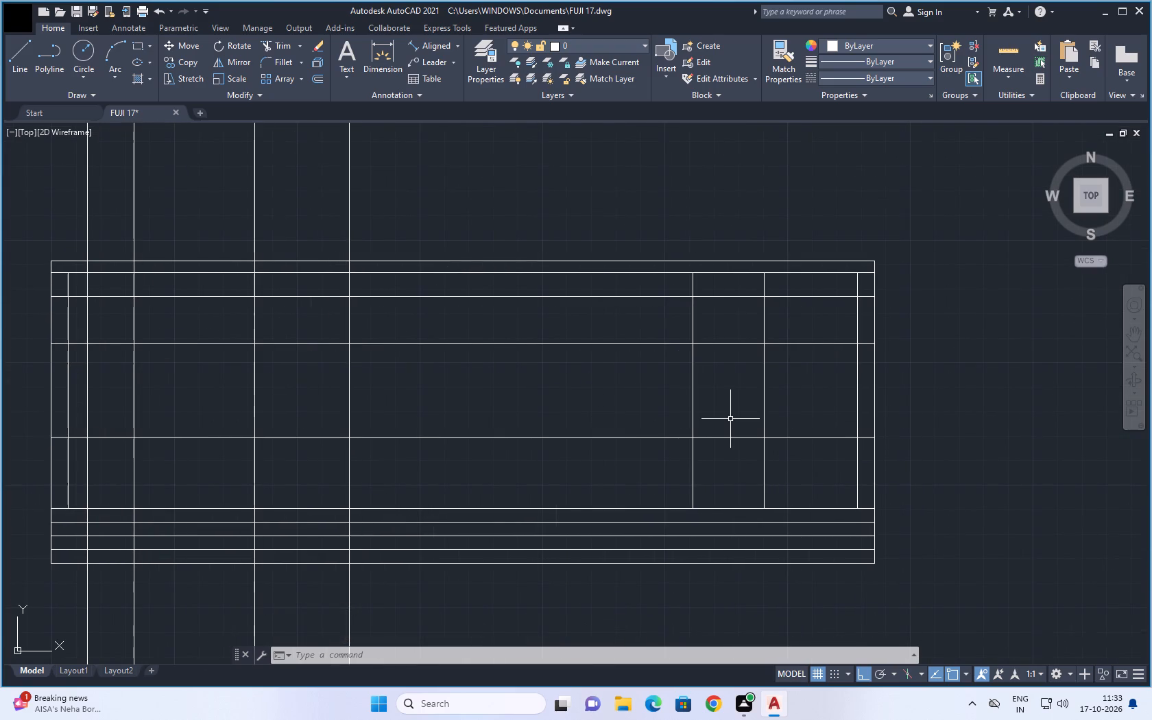
middle_drag(784, 421, 763, 420)
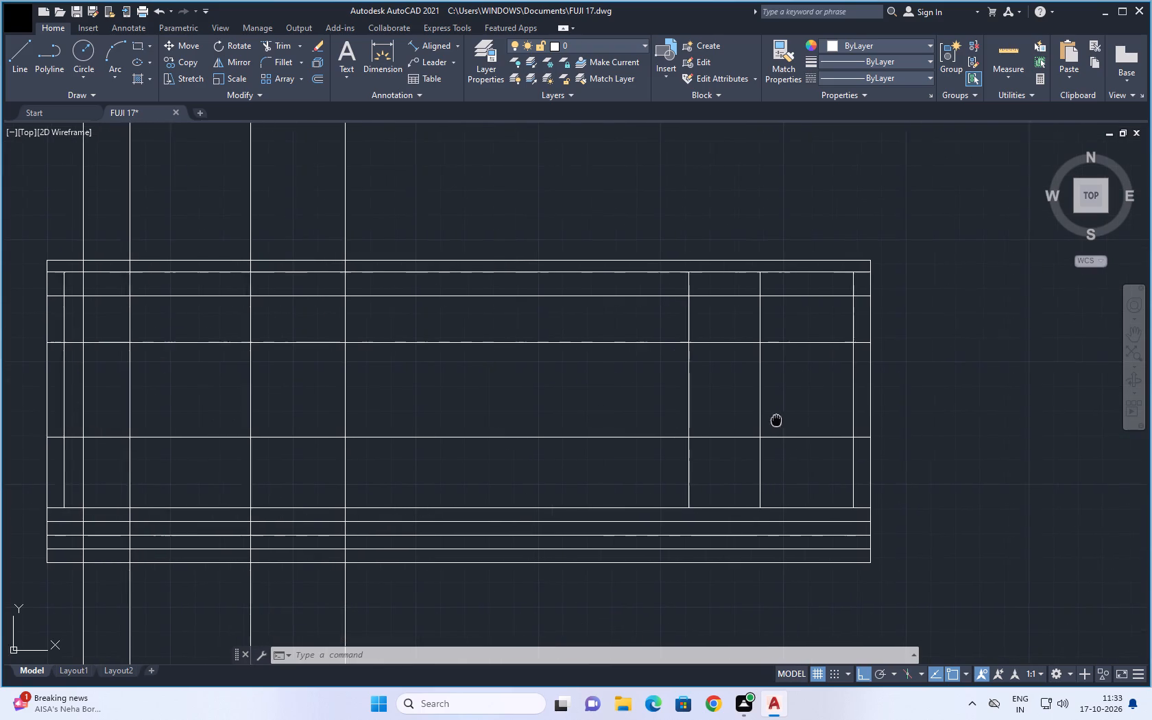
middle_drag(763, 420, 674, 401)
scroll(581, 352, up, 2)
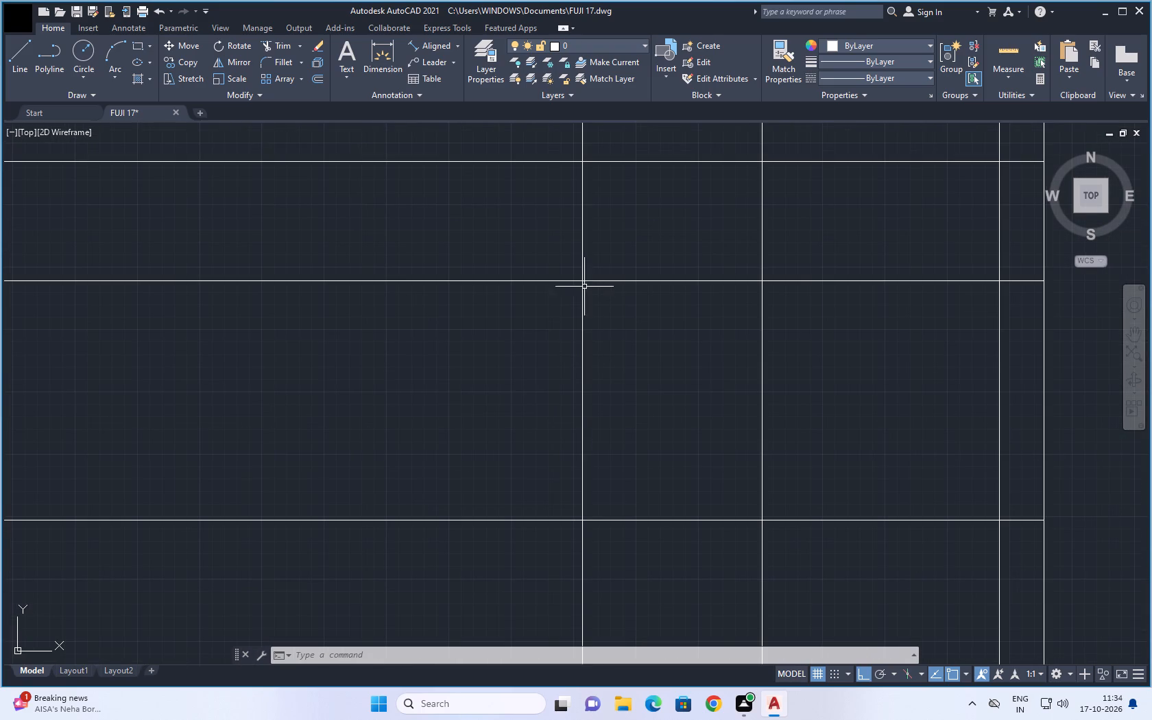
key(space)
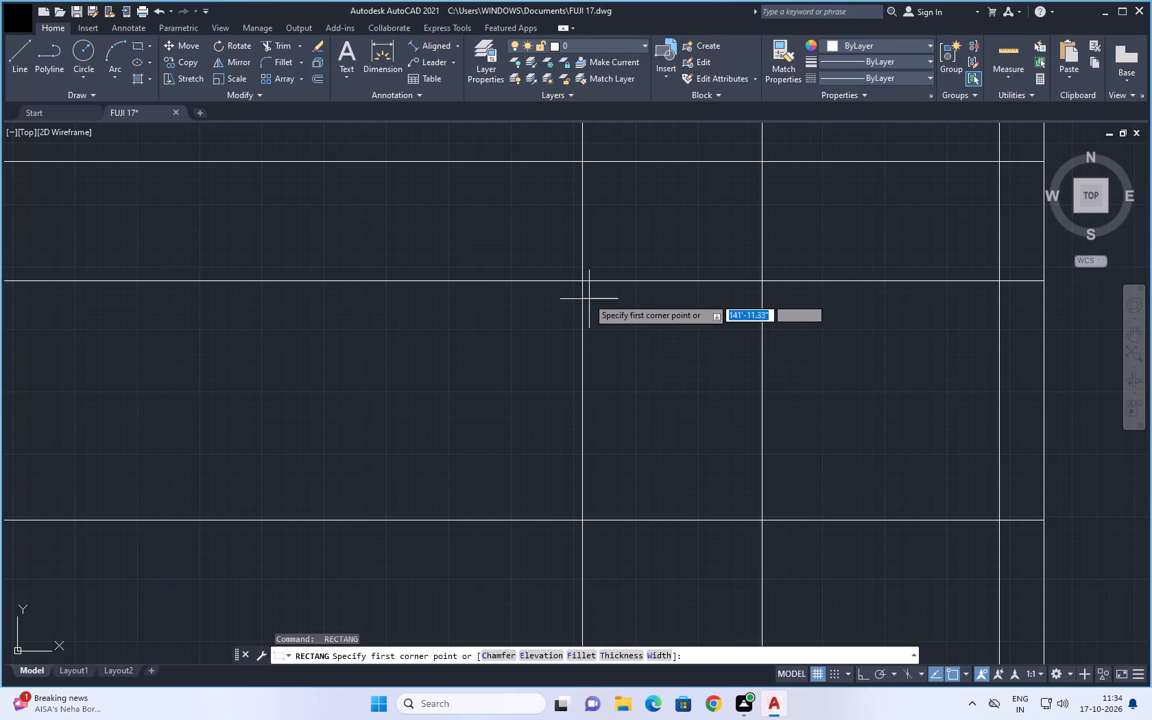
click(581, 283)
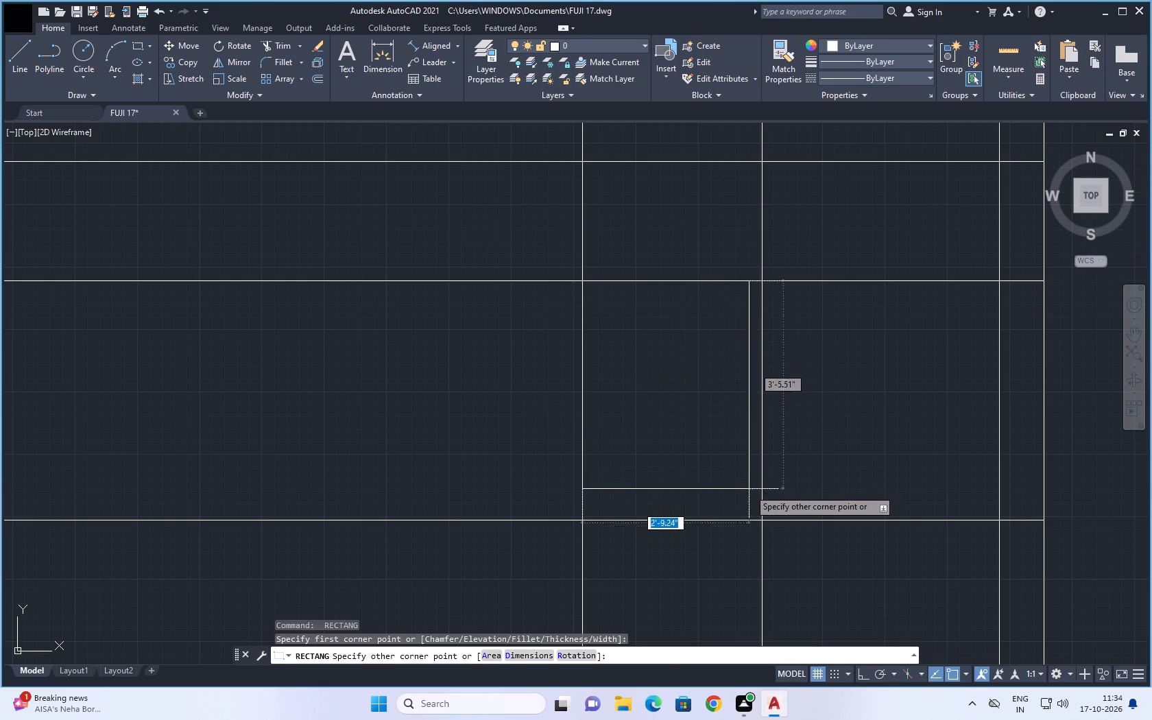
click(763, 520)
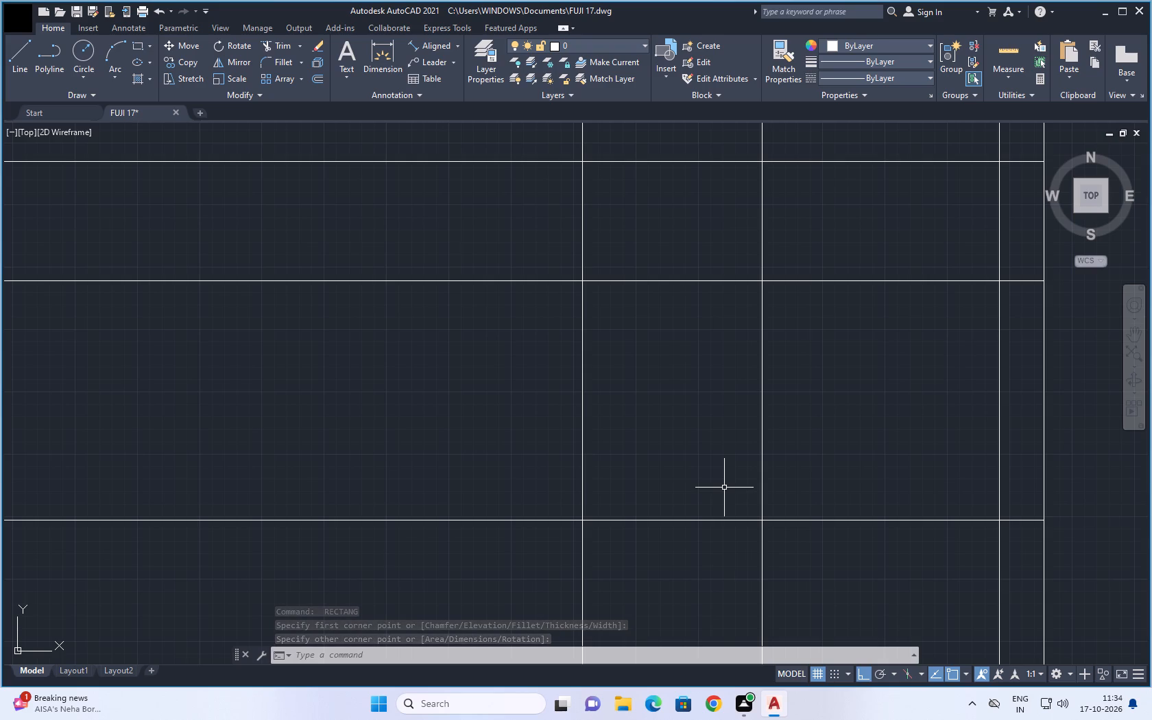
Draw a 2' by 2' rectangle for the small high window between the two westernmost construction lines, directly above the window head level.
scroll(724, 488, down, 1)
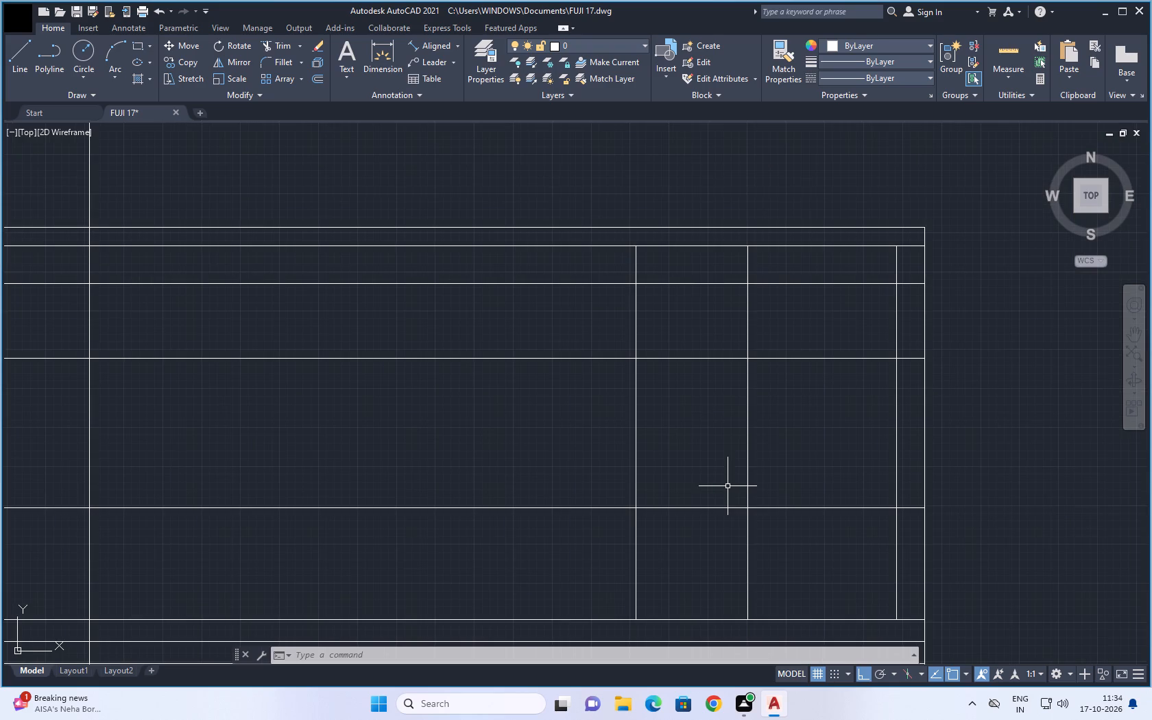
scroll(729, 486, down, 1)
scroll(806, 427, down, 1)
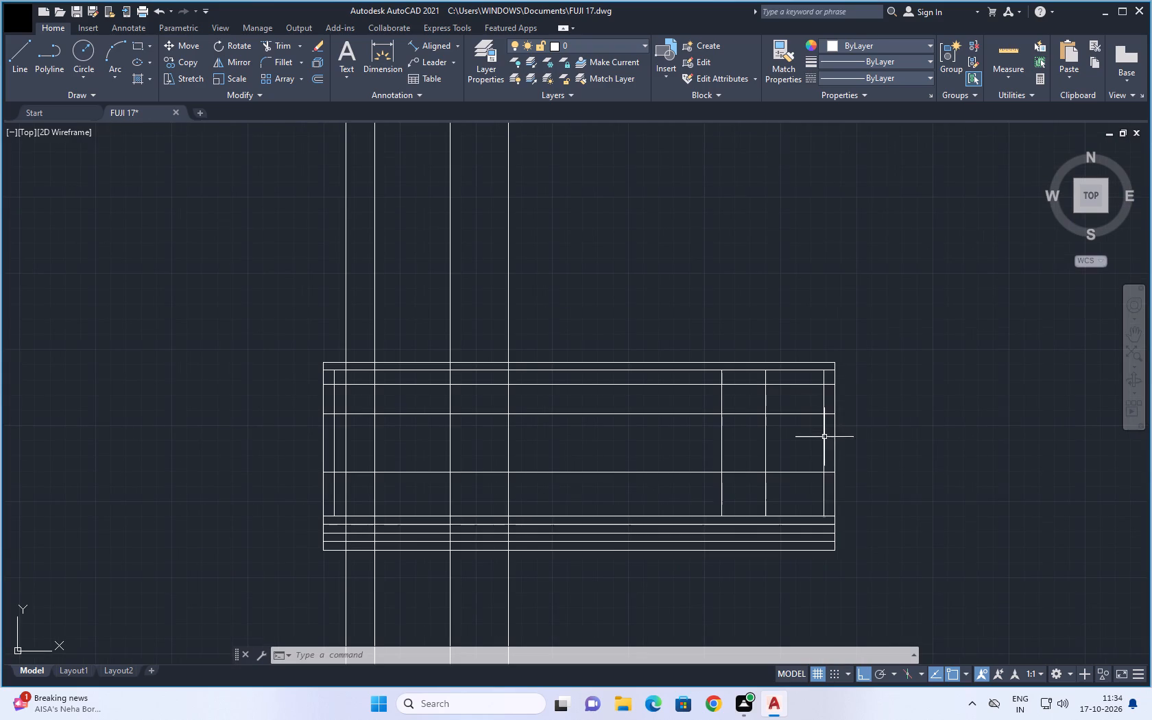
middle_drag(883, 435, 865, 409)
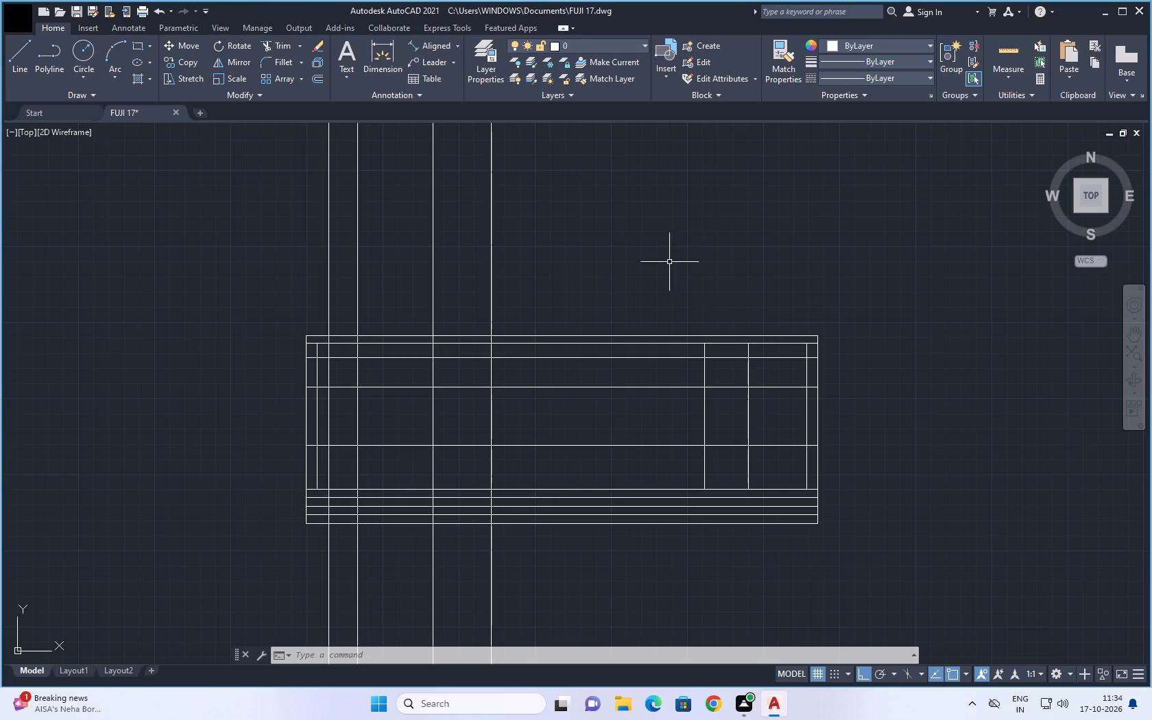
scroll(665, 263, down, 1)
middle_drag(623, 270, 623, 194)
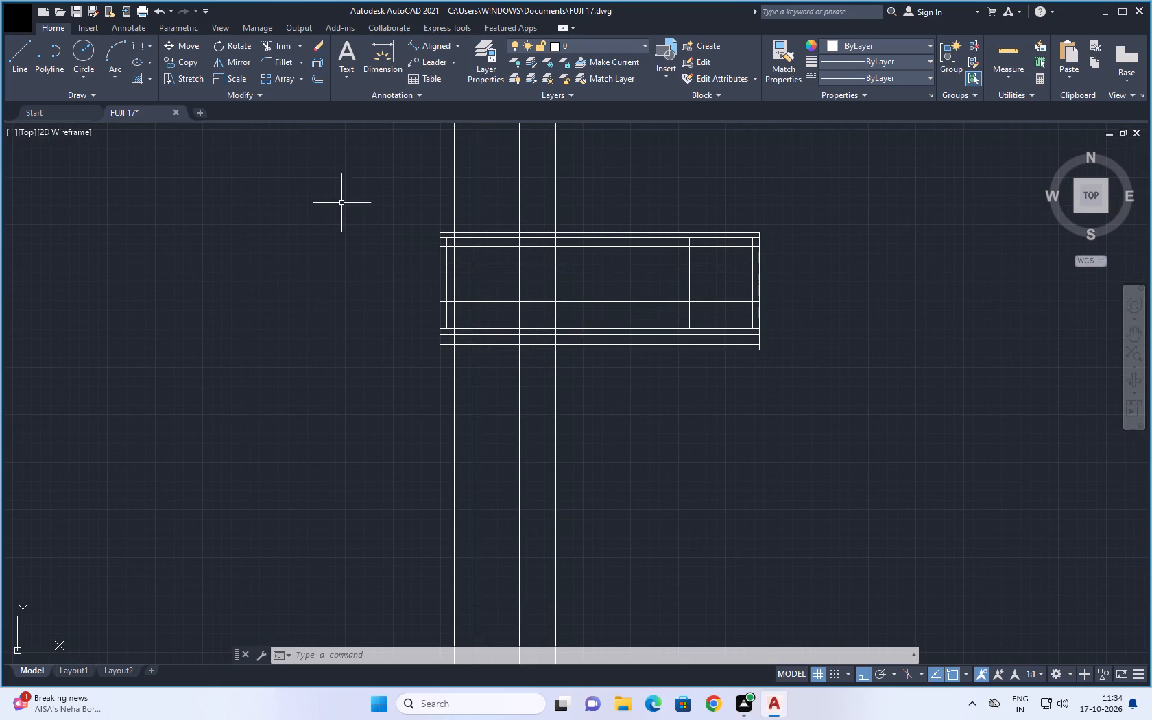
click(137, 43)
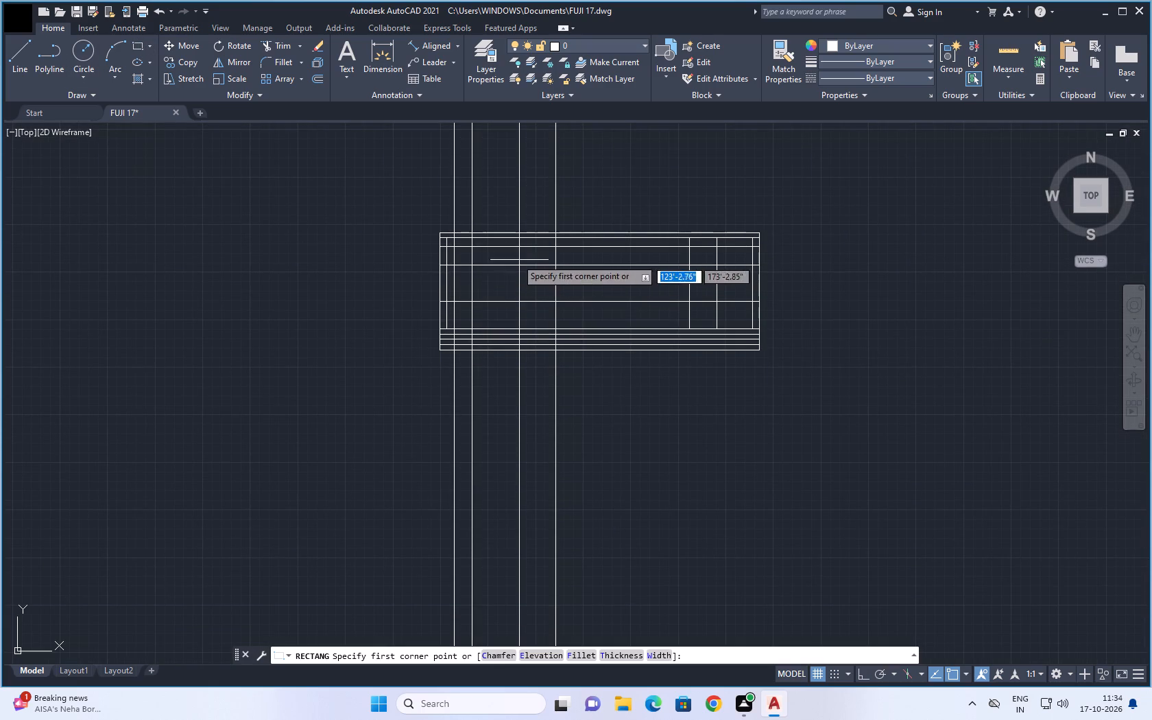
scroll(435, 243, up, 2)
scroll(521, 304, up, 2)
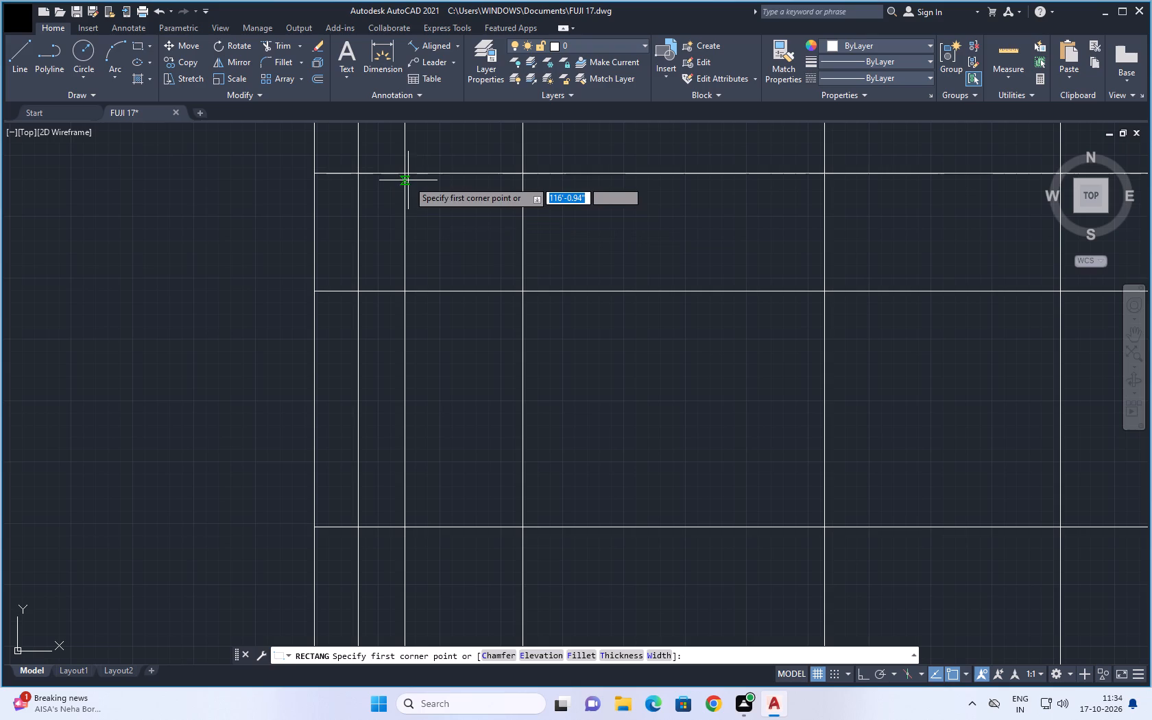
click(405, 175)
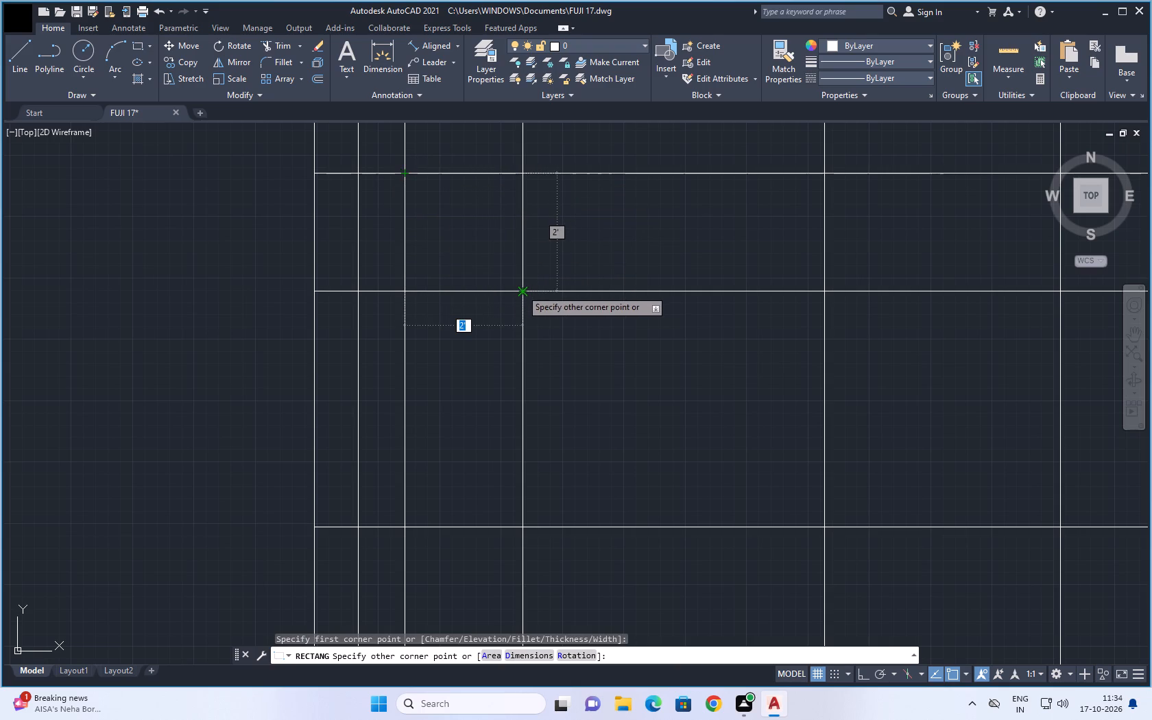
click(523, 289)
Delete the four vertical construction lines projected from the plan through the elevation.
scroll(604, 405, down, 1)
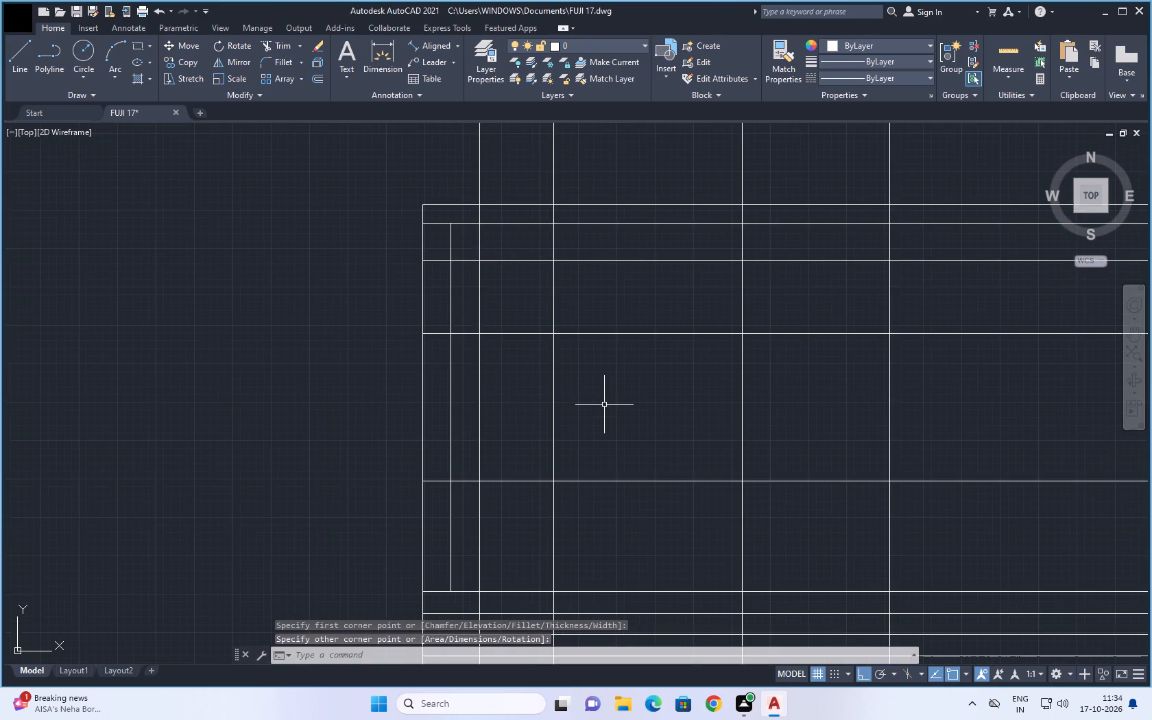
scroll(604, 405, down, 3)
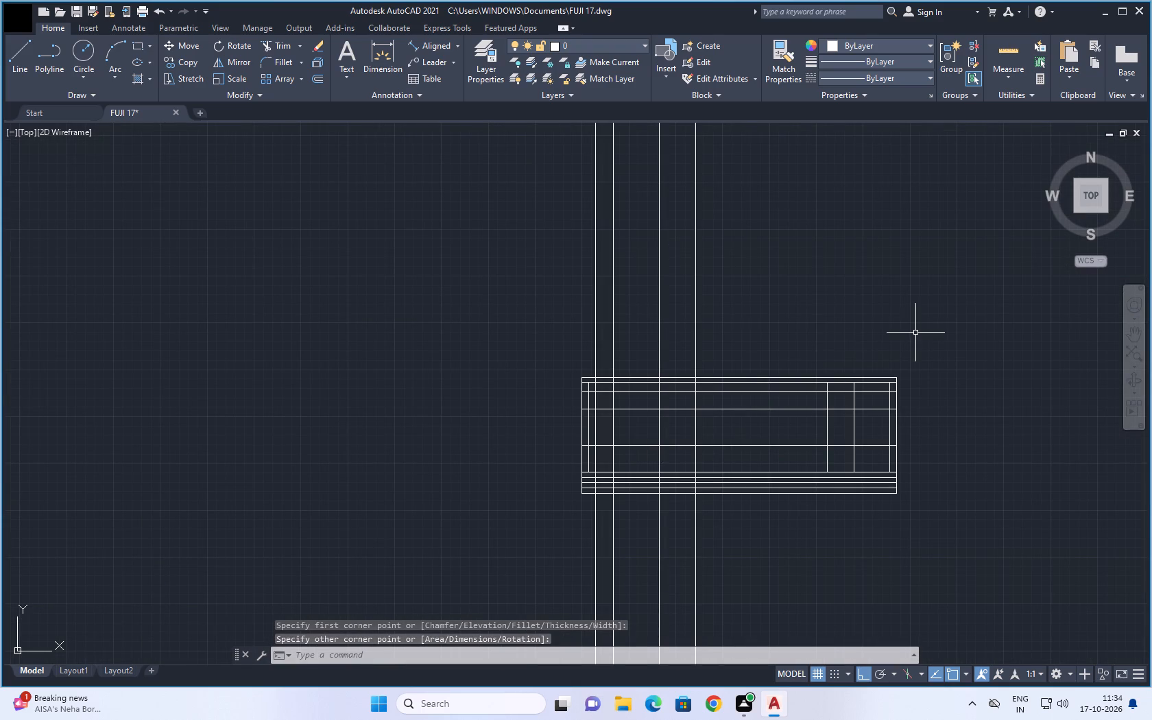
middle_drag(937, 324, 767, 307)
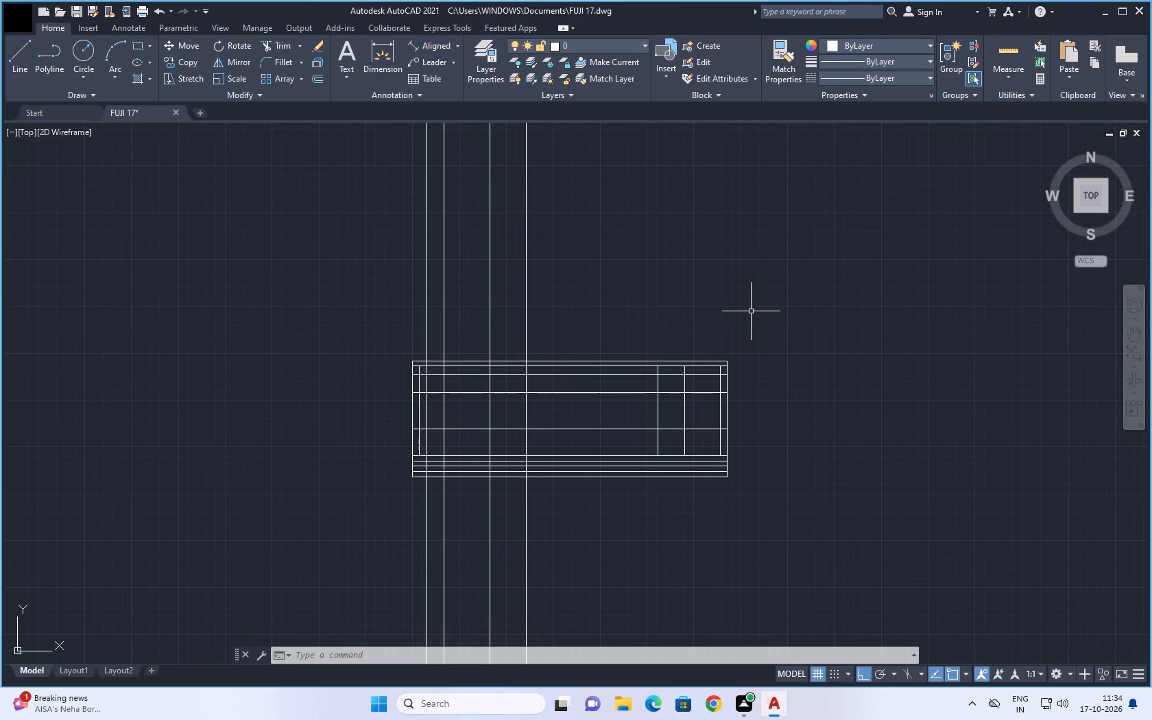
key(Escape)
key(Escape)
key(Escape)
key(Escape)
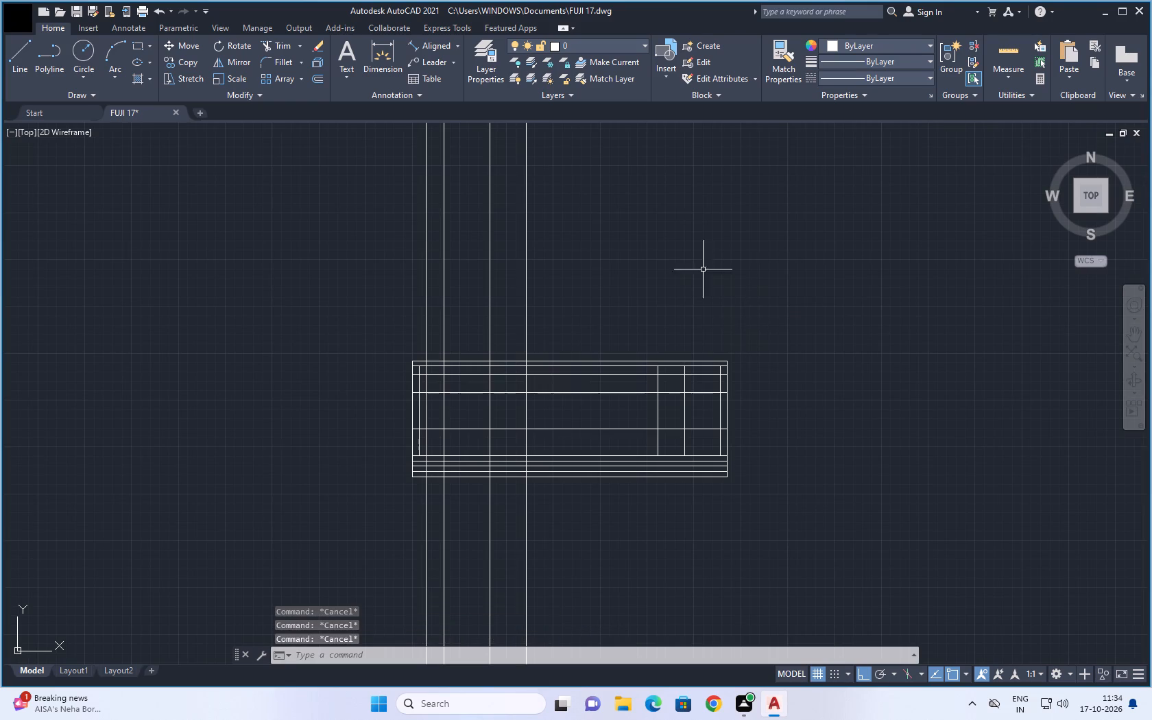
click(637, 226)
click(175, 296)
key(Delete)
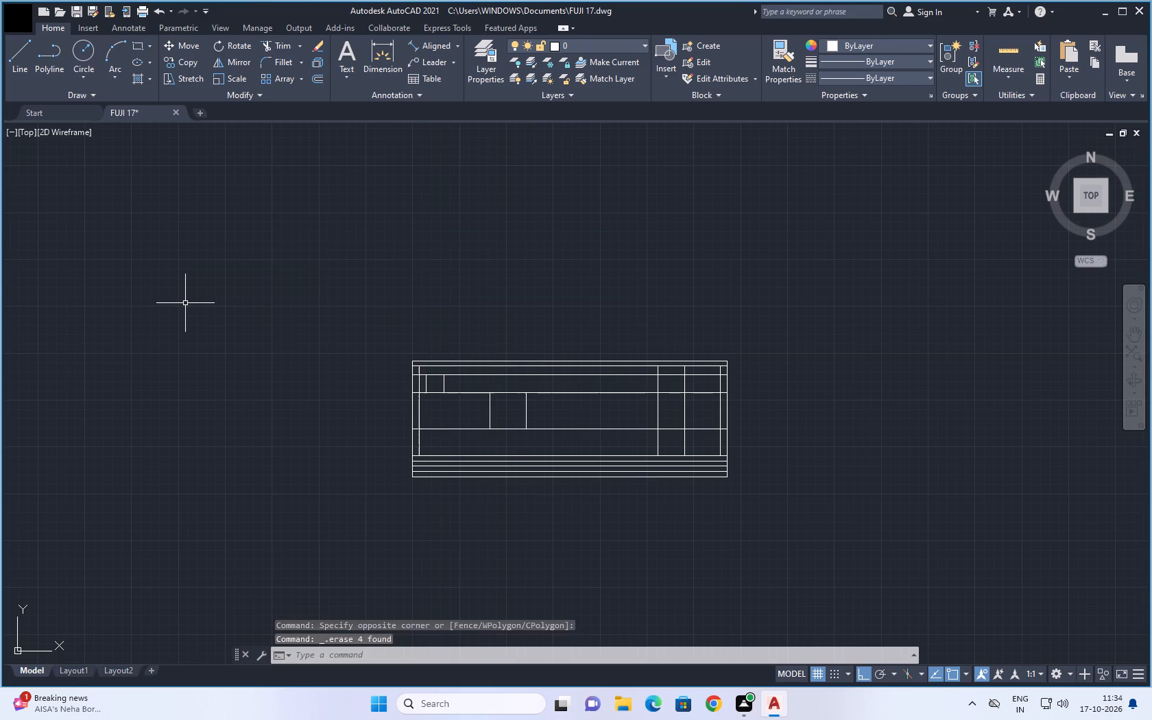
Delete the three horizontal level lines marking sill, head and small-window top, keeping the window rectangles.
scroll(186, 304, down, 1)
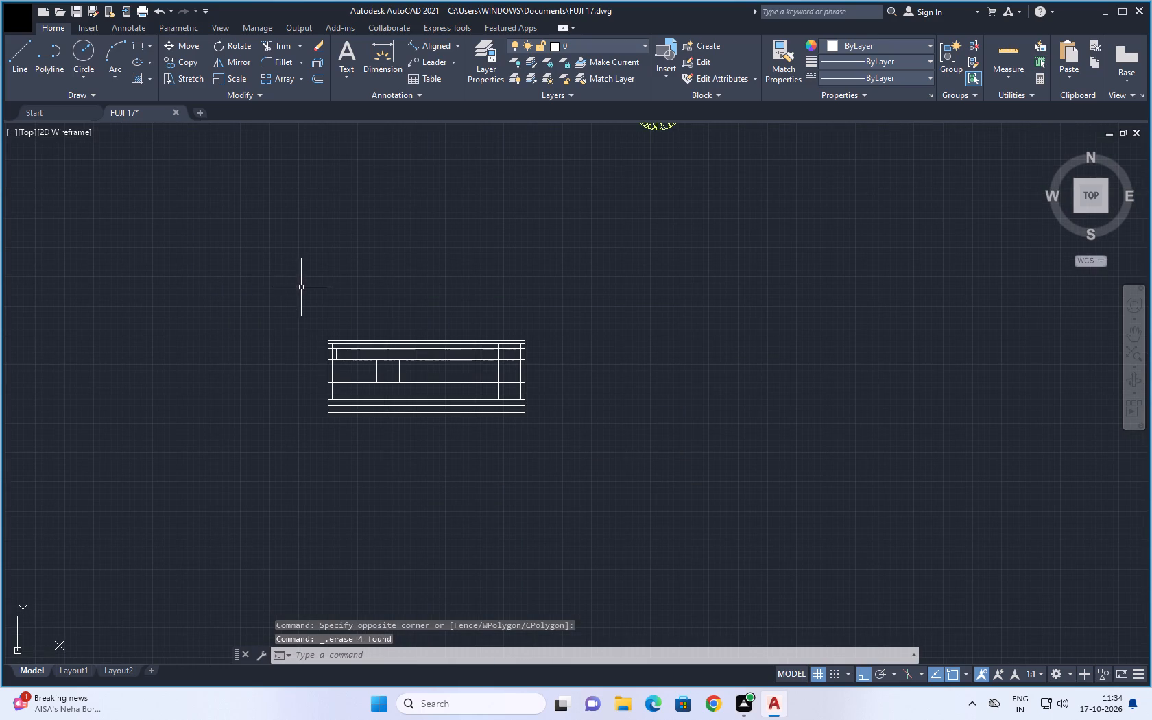
scroll(320, 288, up, 1)
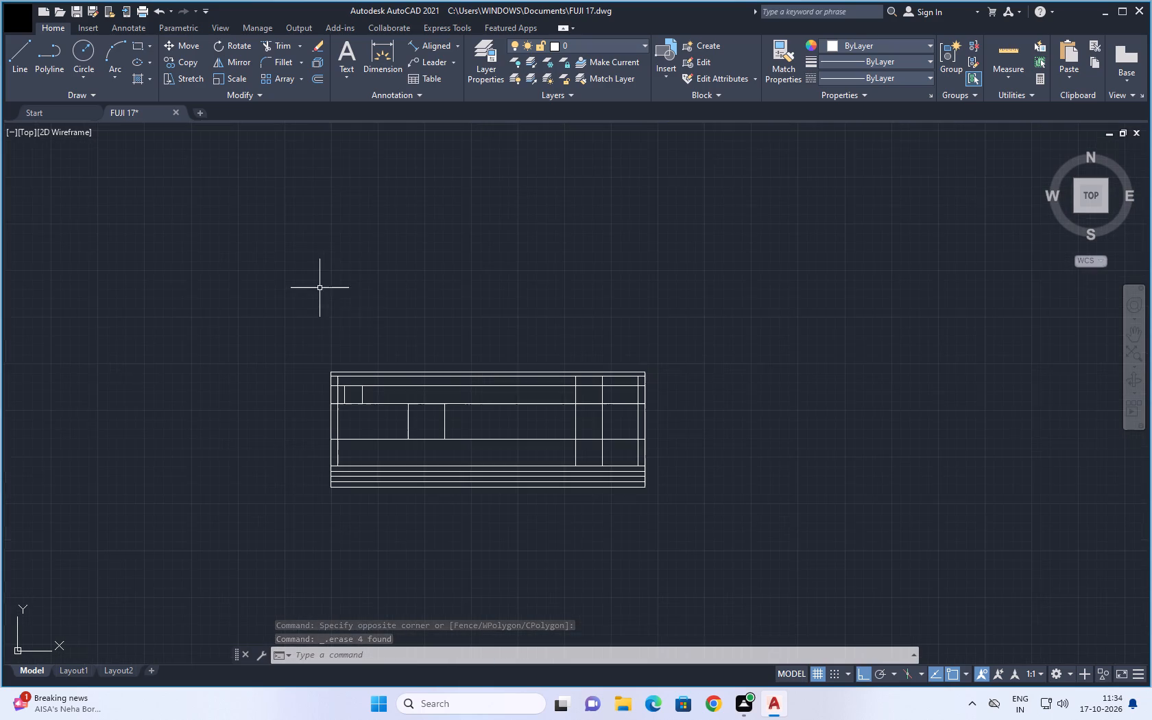
middle_drag(376, 299, 300, 251)
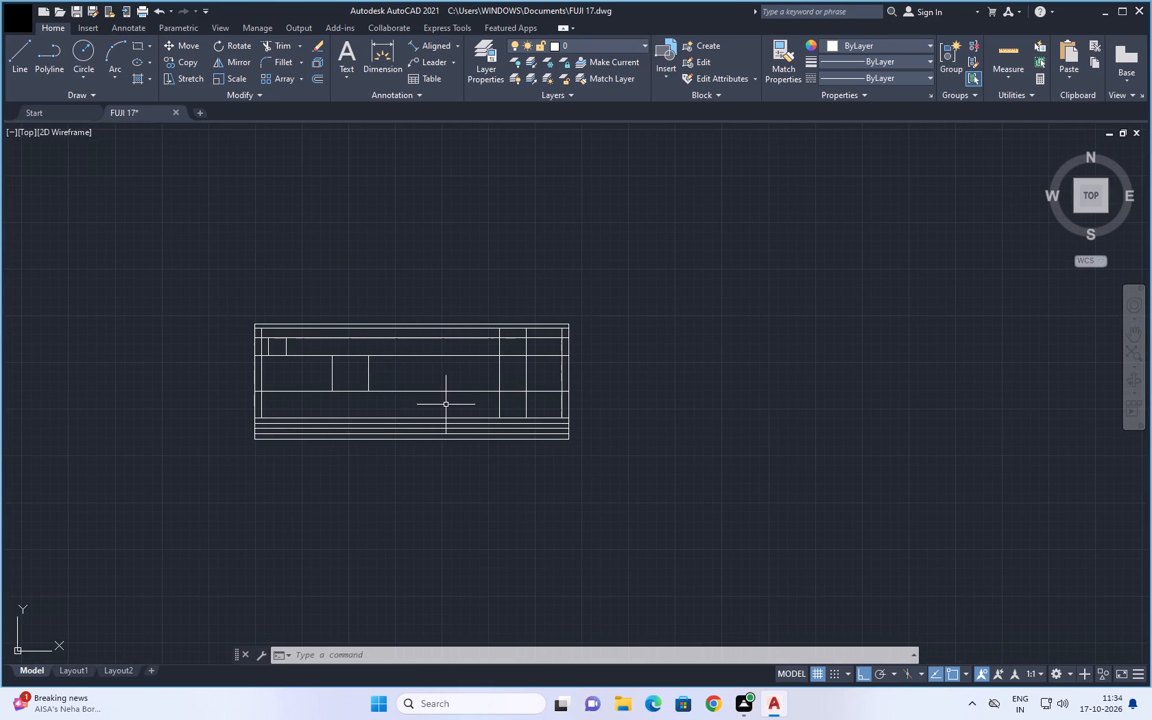
scroll(446, 400, up, 1)
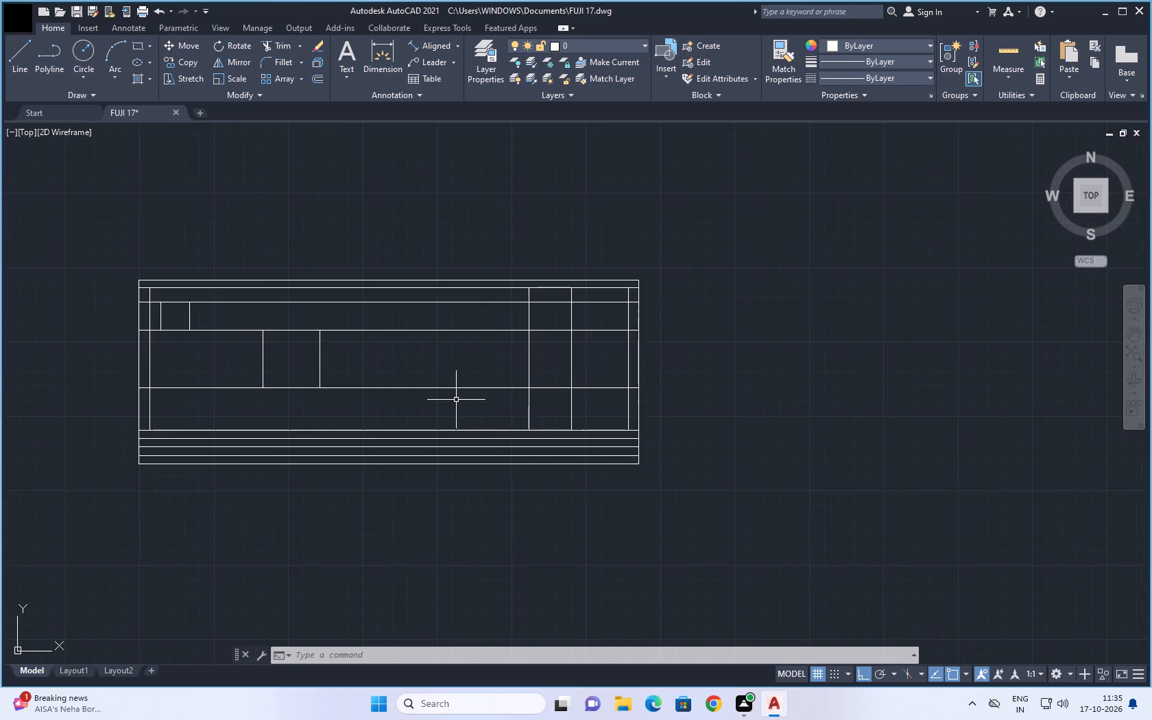
click(461, 410)
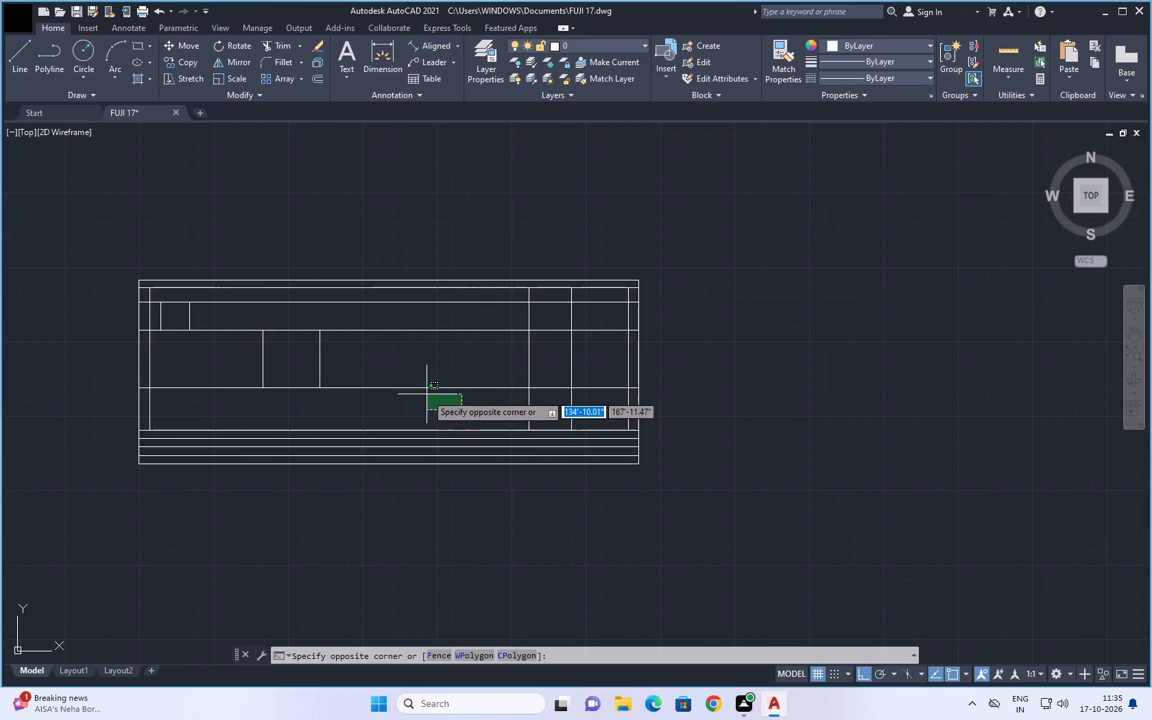
click(413, 298)
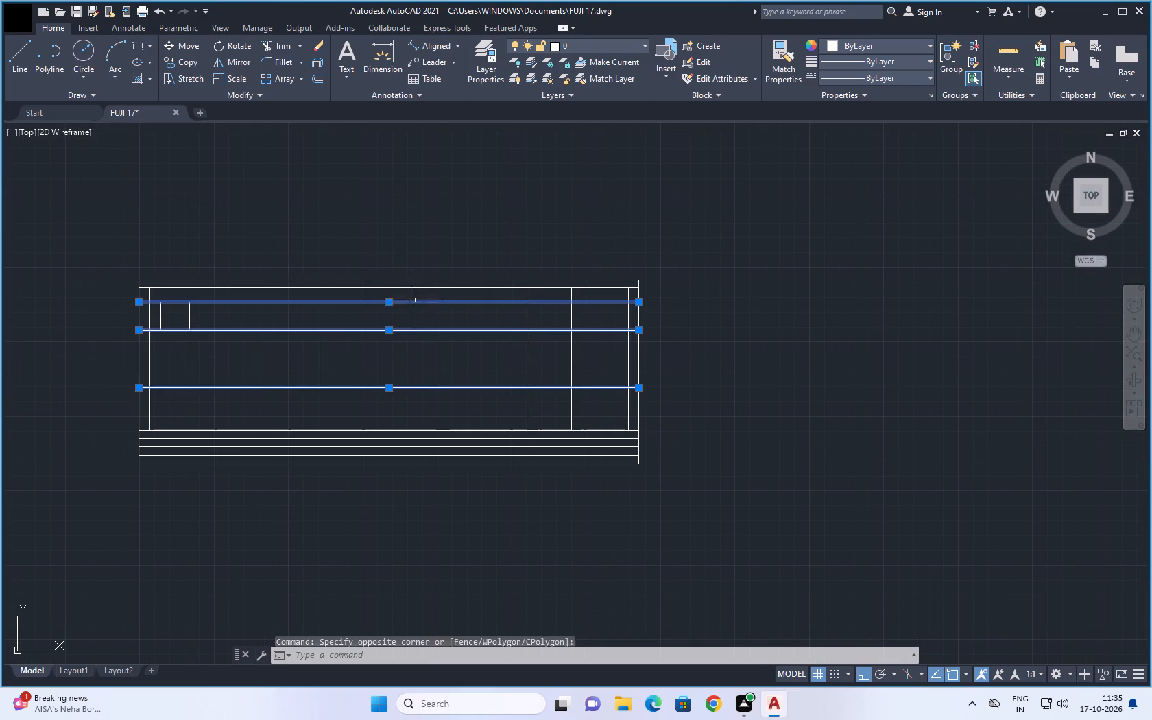
key(Delete)
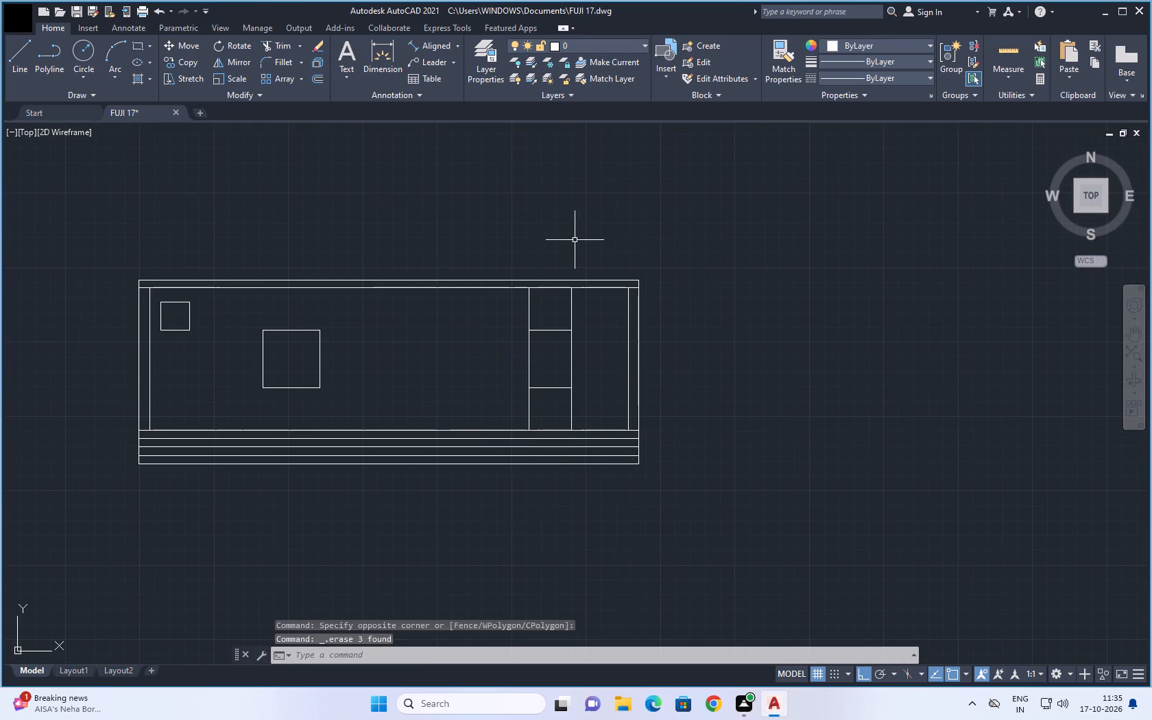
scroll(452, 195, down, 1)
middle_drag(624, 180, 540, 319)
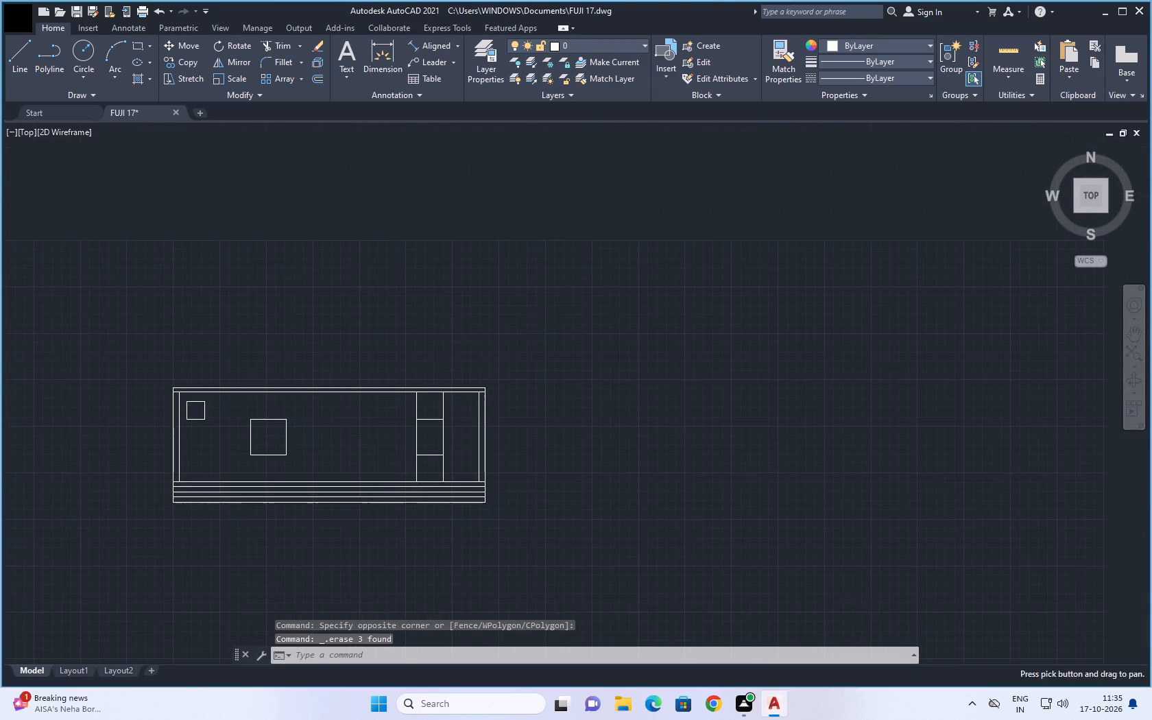
Delete the two vertical lines flanking the elevation's easternmost window, keeping the window rectangle.
scroll(587, 363, down, 1)
middle_drag(584, 436, 543, 516)
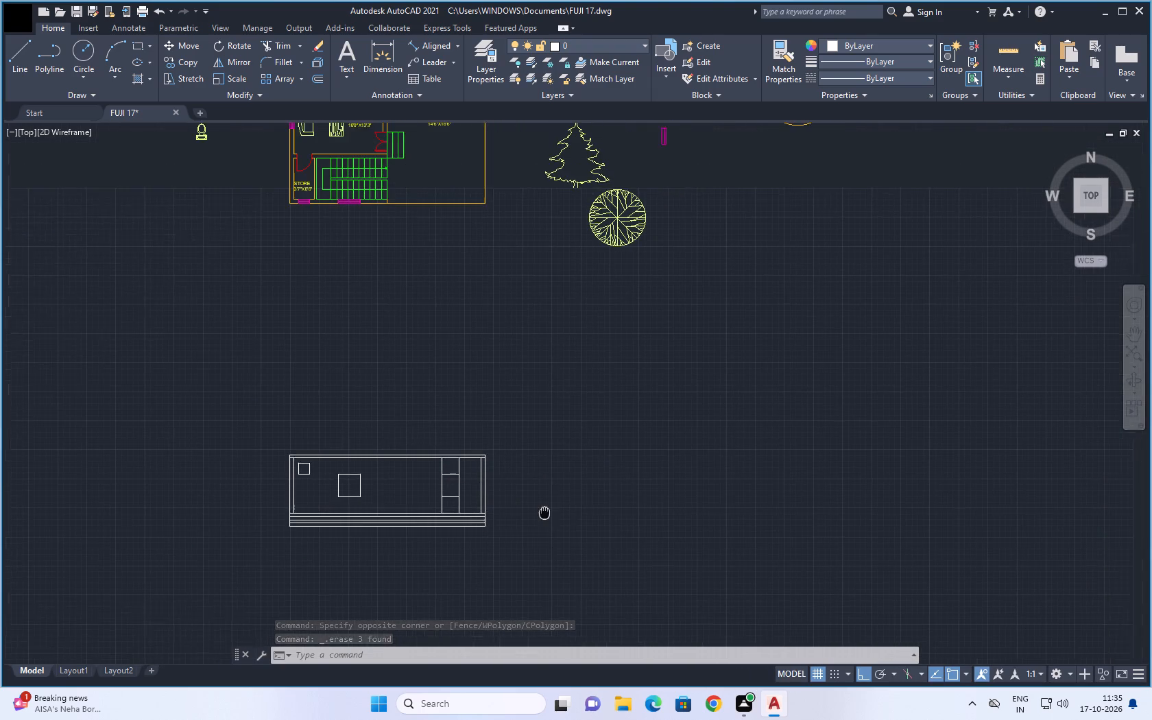
middle_drag(543, 516, 494, 556)
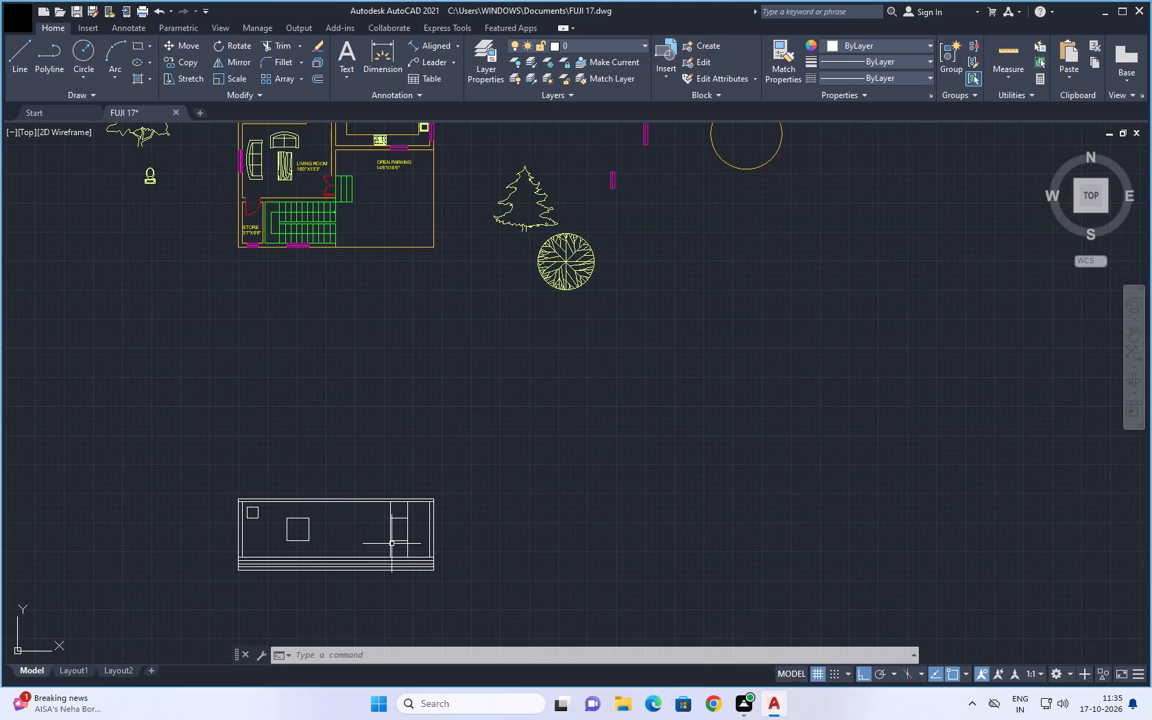
scroll(382, 532, up, 2)
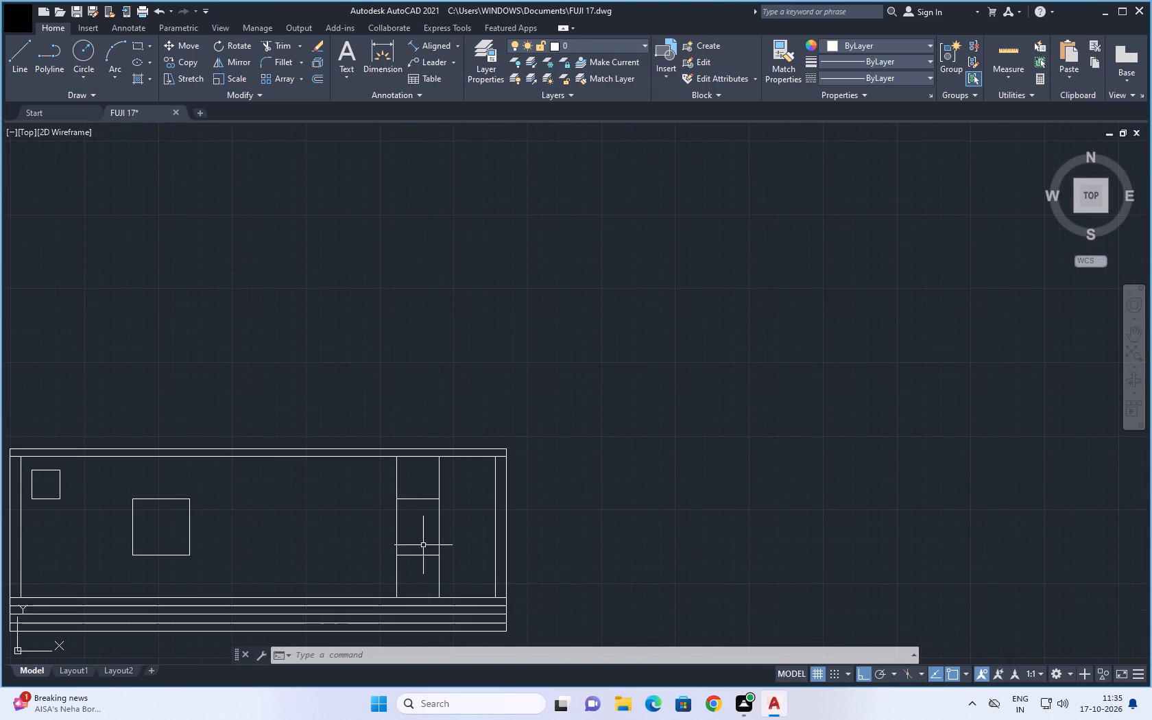
scroll(457, 526, up, 2)
click(454, 408)
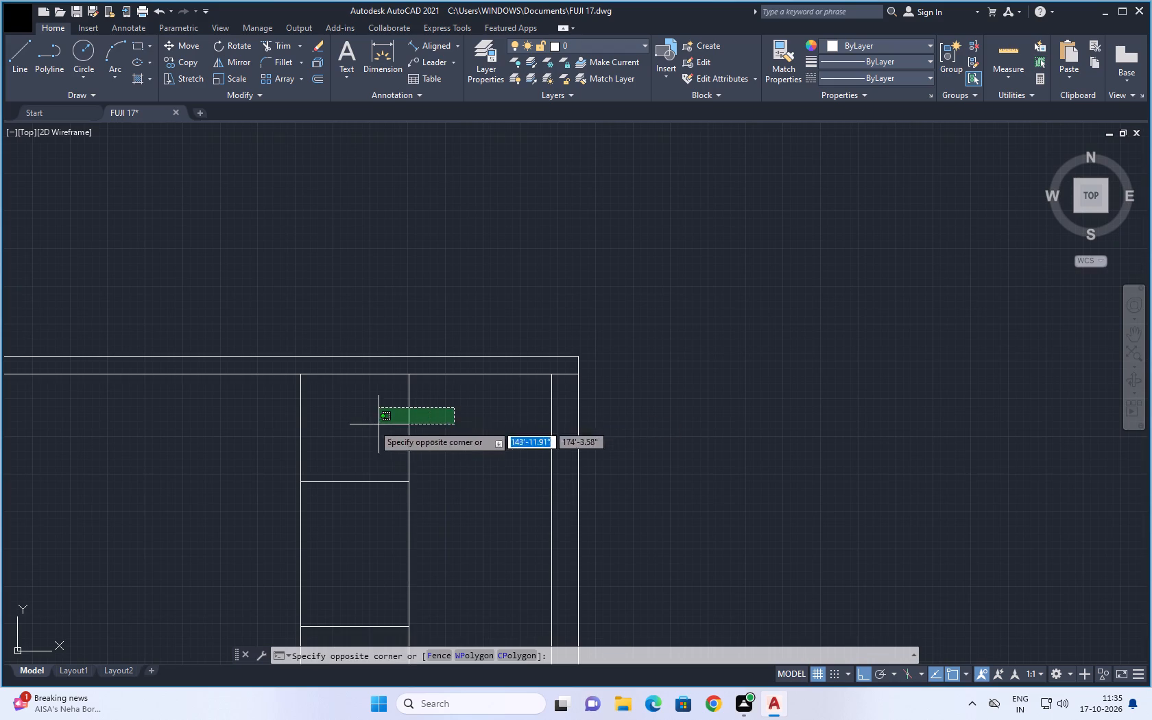
click(274, 442)
key(Delete)
Place four vertical construction lines through the tread edges of the entrance steps beside the living room's double door in the plan.
scroll(528, 309, down, 2)
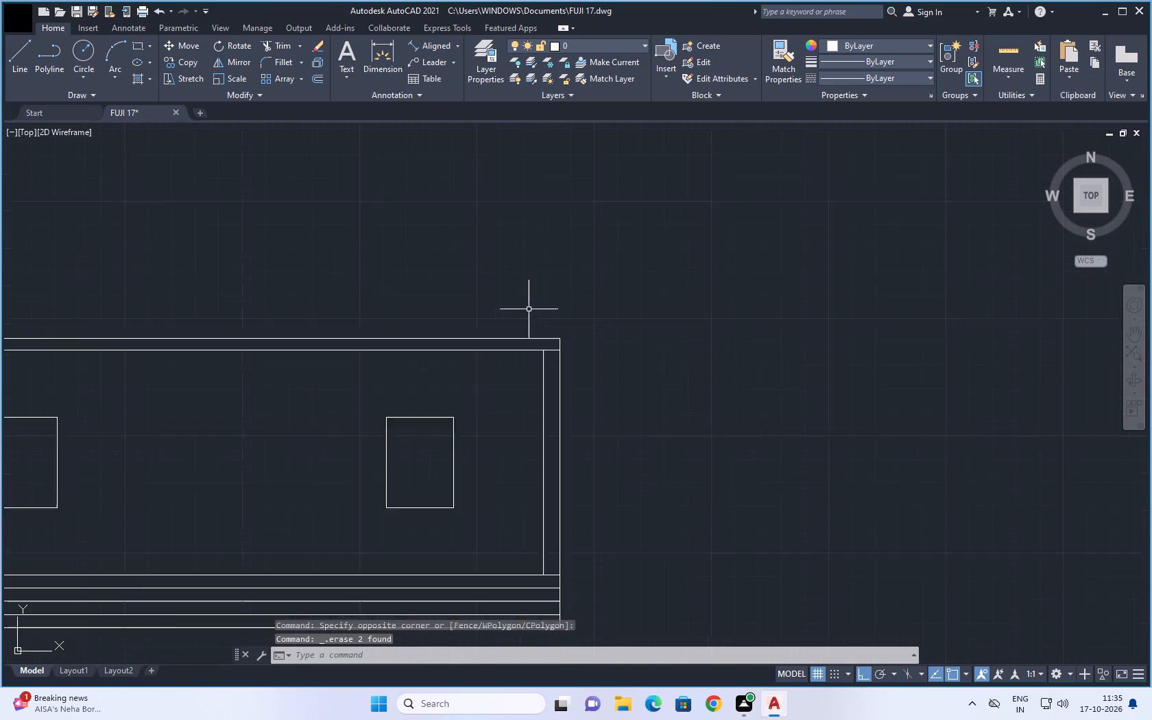
scroll(541, 324, down, 2)
middle_drag(492, 445, 557, 534)
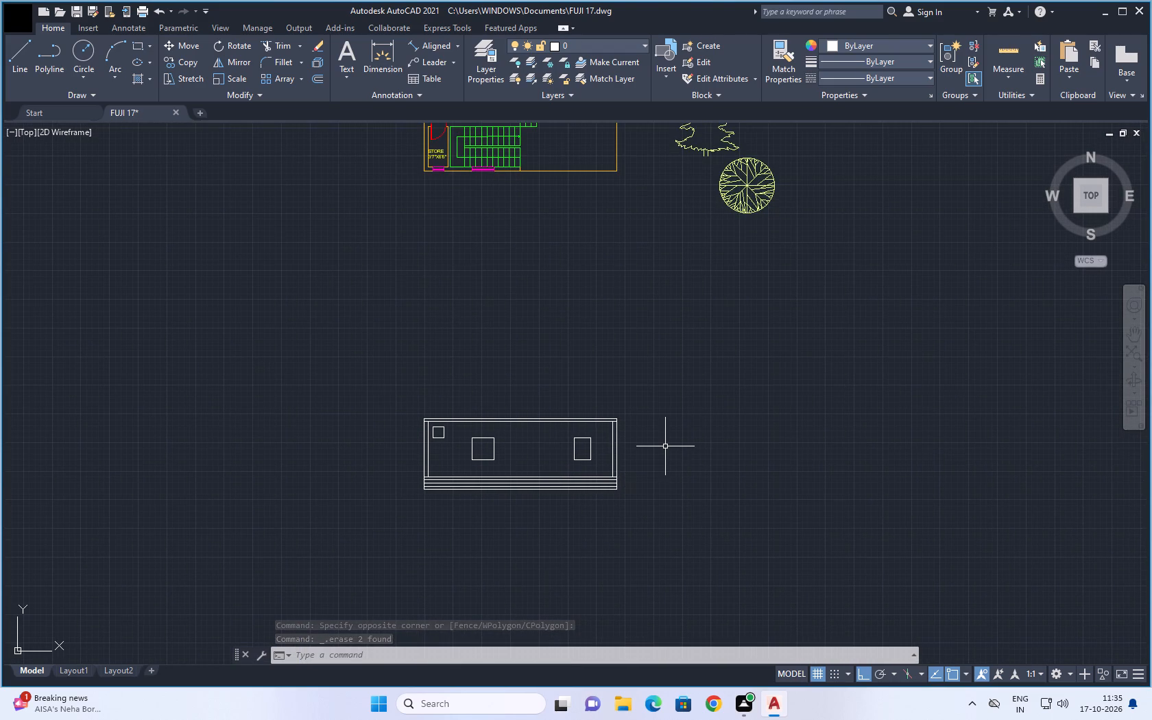
middle_drag(618, 325, 551, 361)
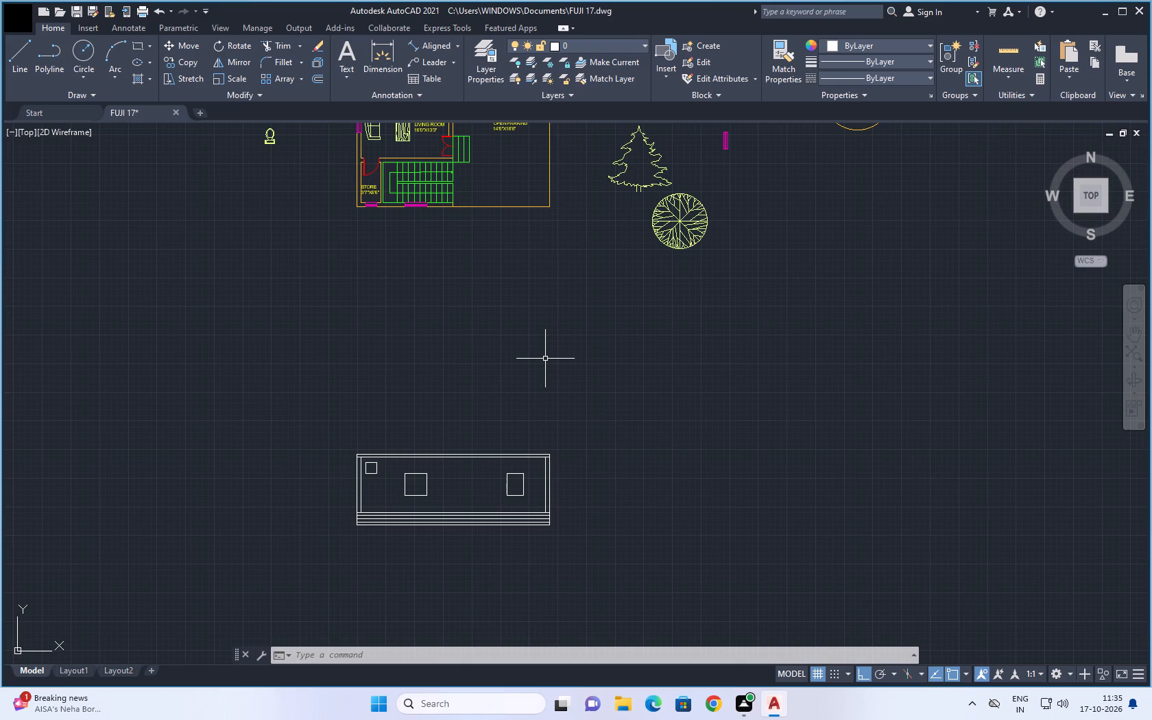
middle_drag(454, 293, 455, 368)
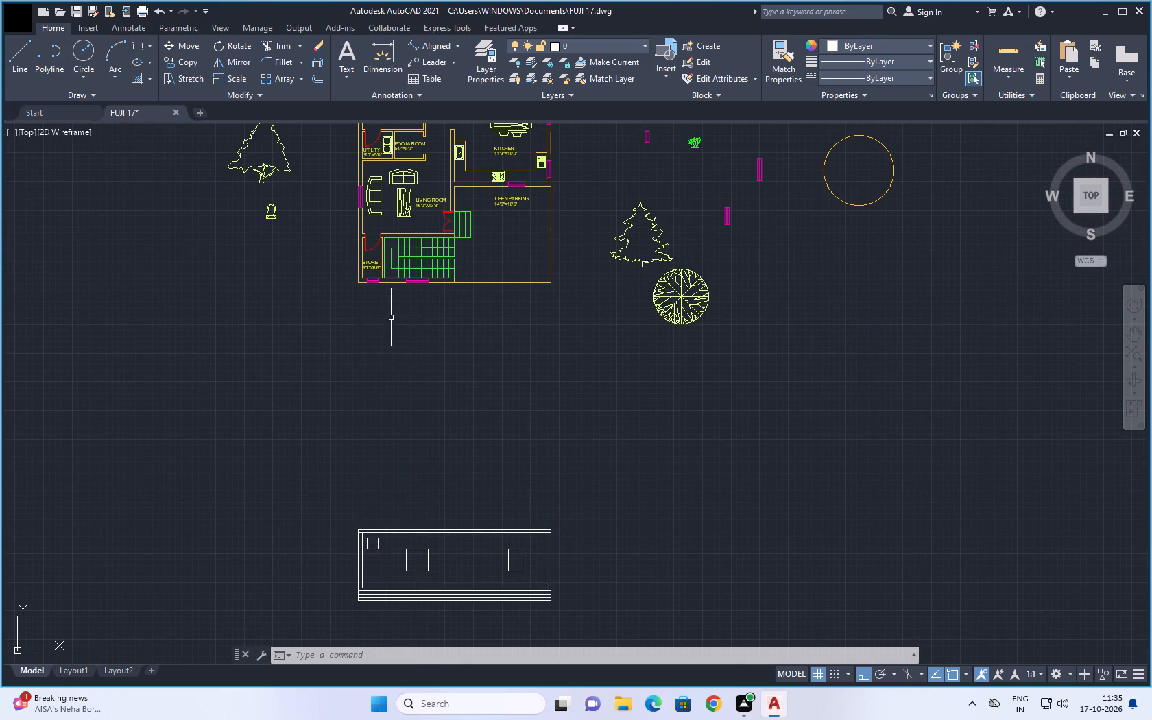
scroll(391, 317, up, 1)
middle_drag(396, 318, 397, 352)
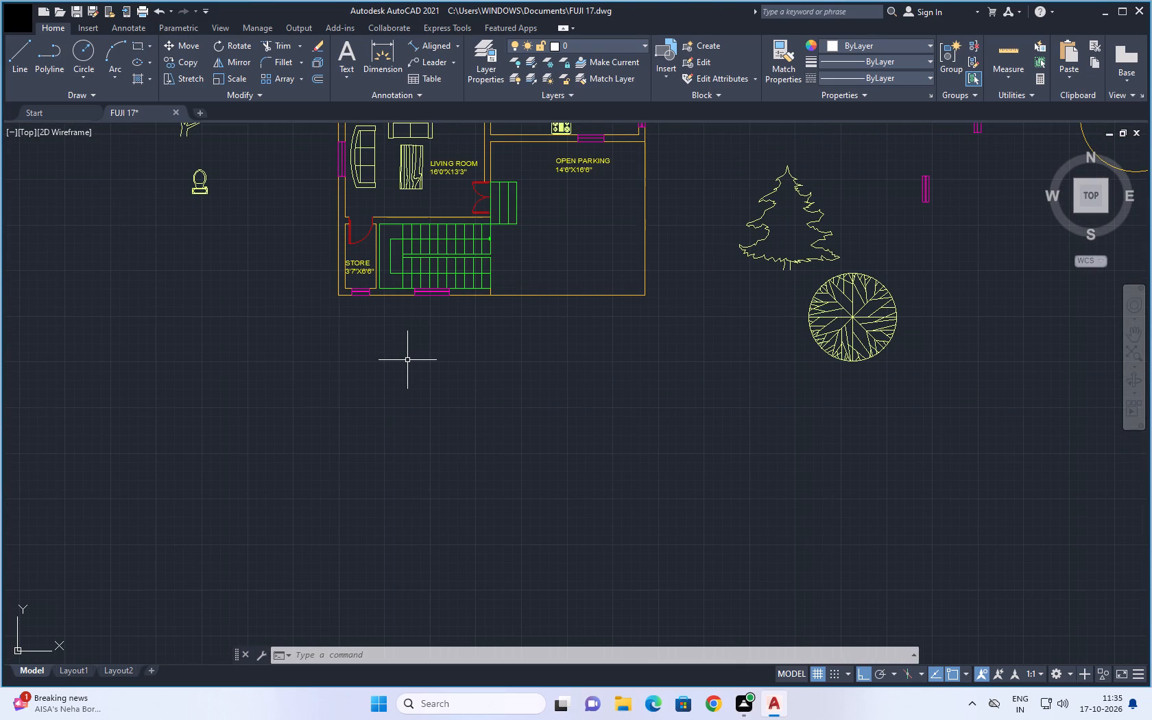
scroll(416, 366, down, 1)
middle_drag(488, 392, 440, 391)
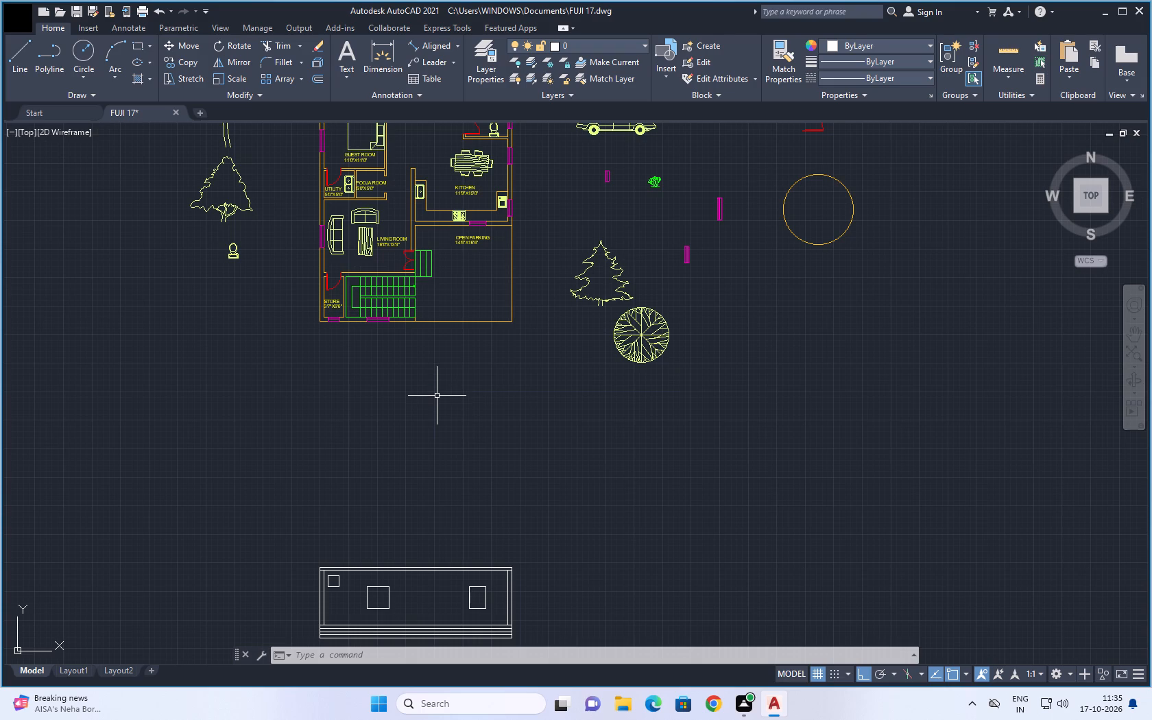
middle_drag(413, 379, 413, 431)
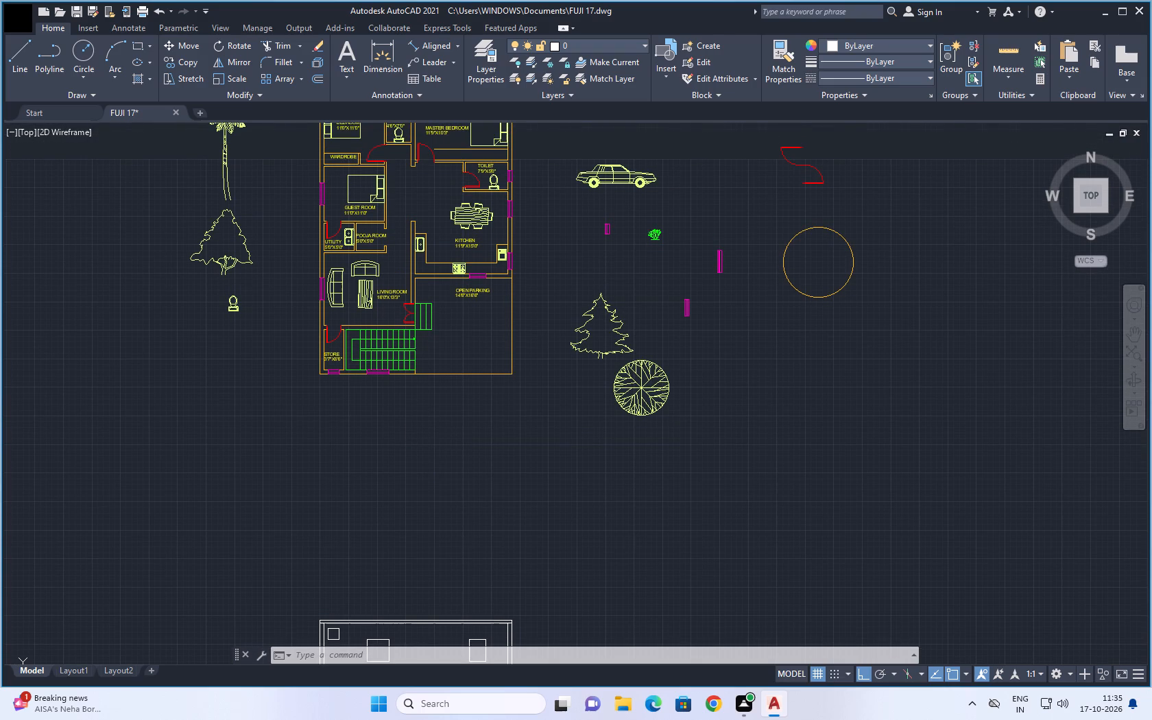
middle_drag(455, 427, 434, 468)
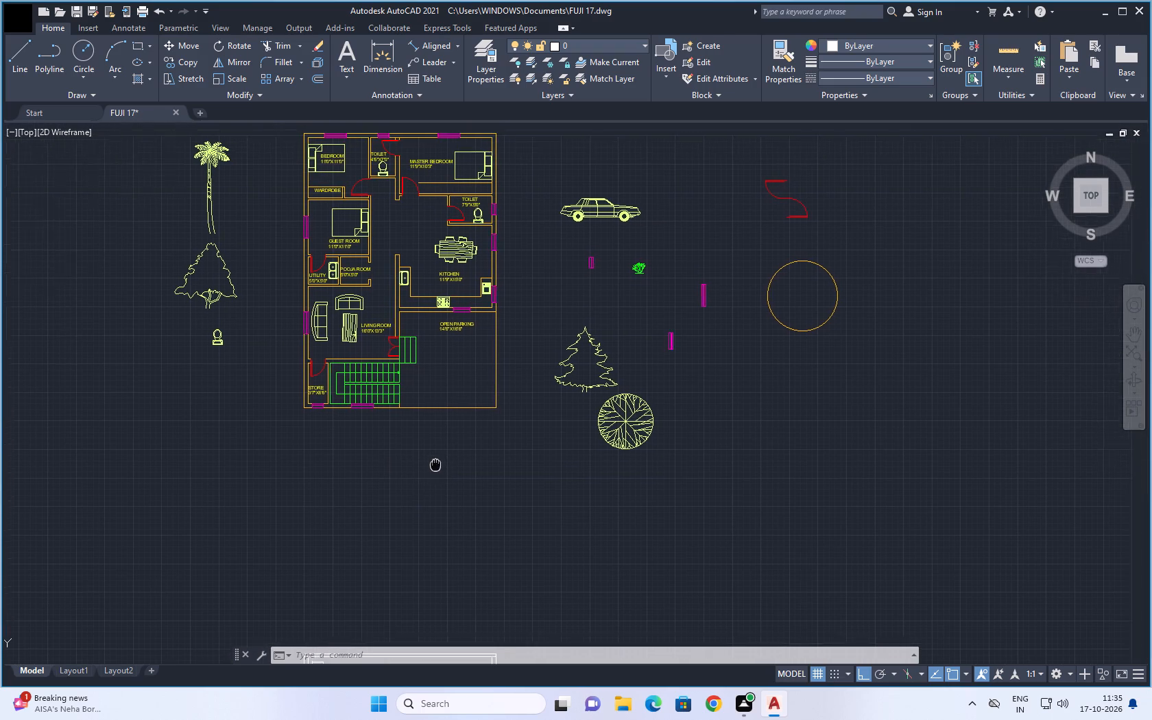
middle_drag(434, 468, 374, 494)
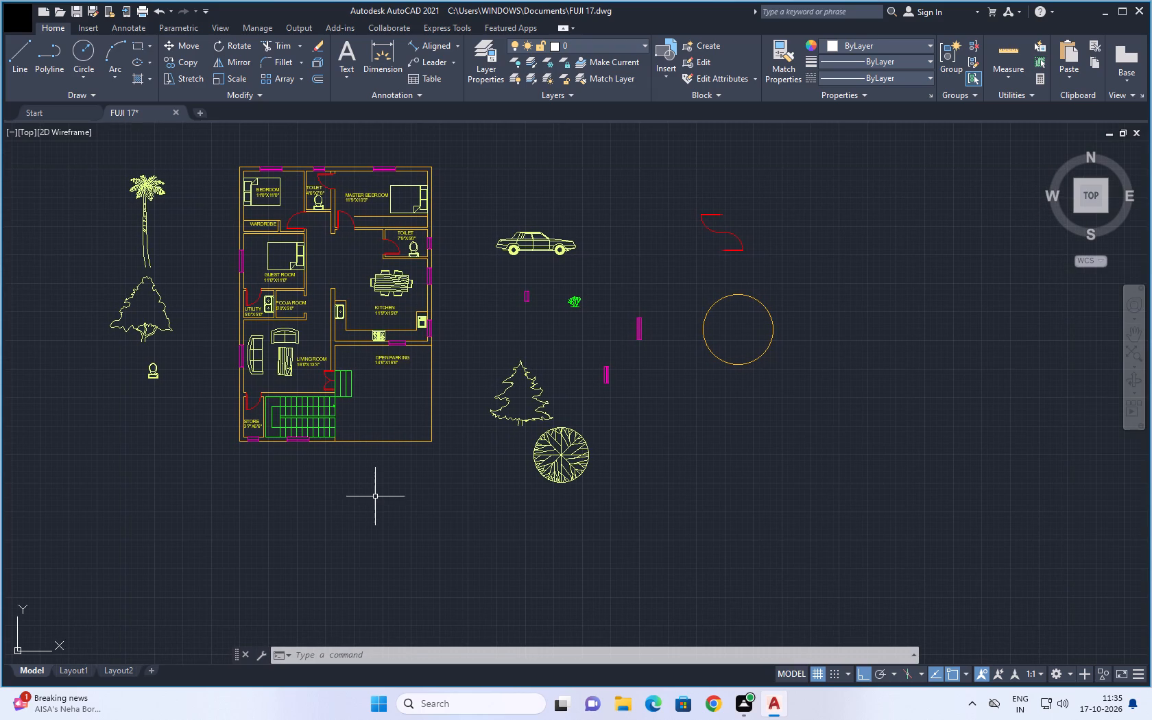
key(x)
key(l)
key(space)
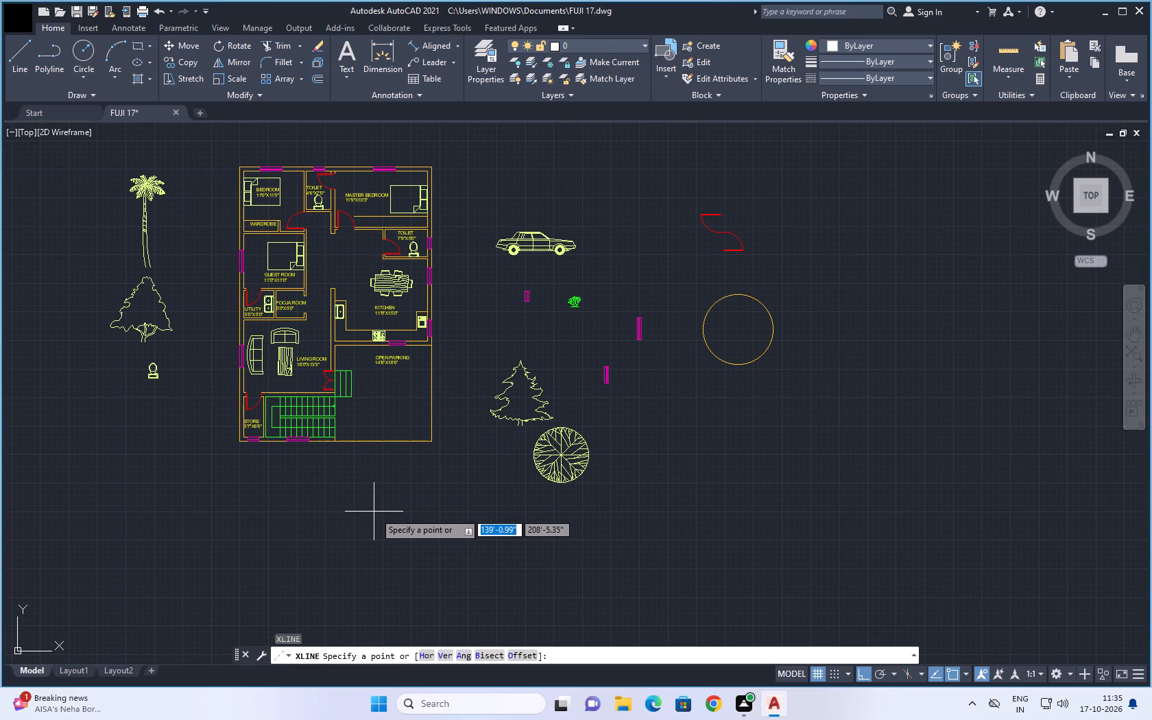
text(V)
key(space)
scroll(353, 414, up, 2)
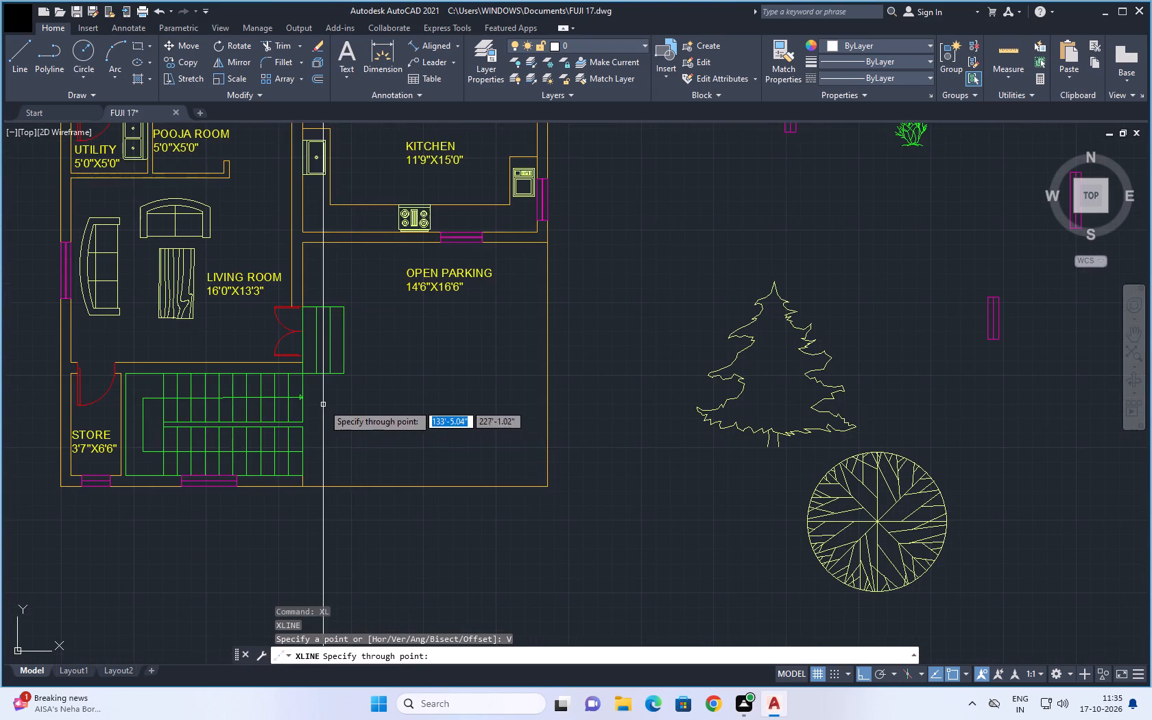
middle_drag(323, 404, 367, 463)
scroll(321, 441, up, 2)
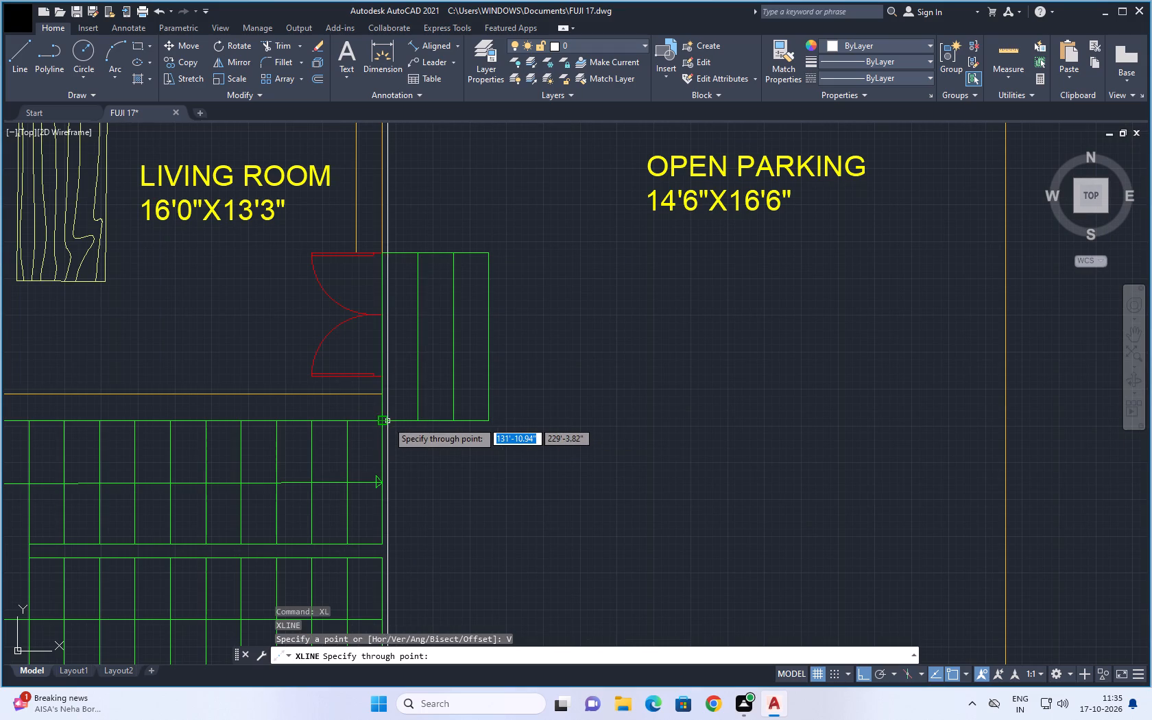
click(381, 421)
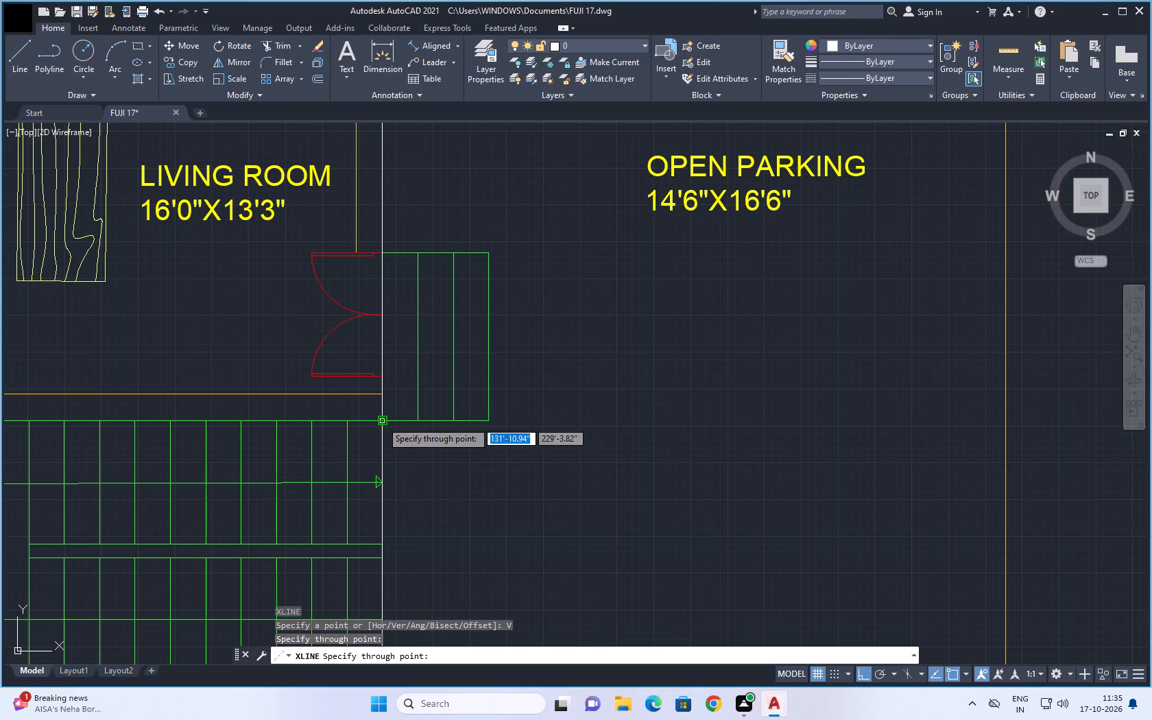
click(420, 422)
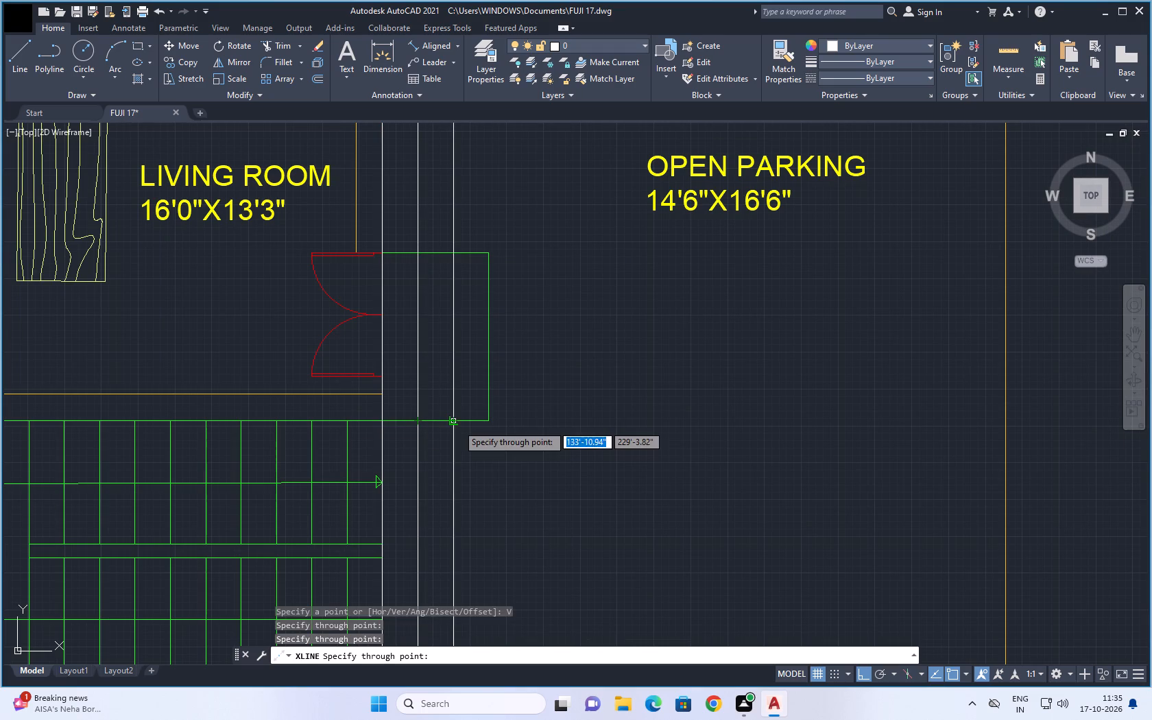
click(457, 424)
click(490, 425)
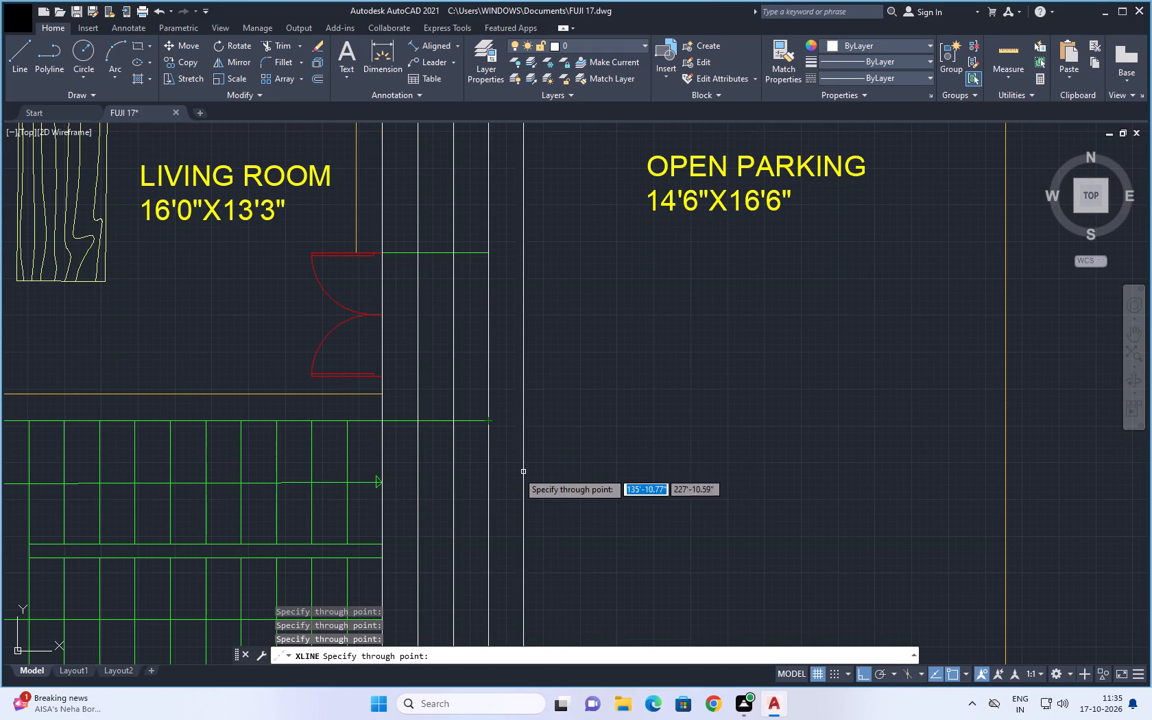
scroll(475, 445, up, 4)
scroll(633, 425, down, 6)
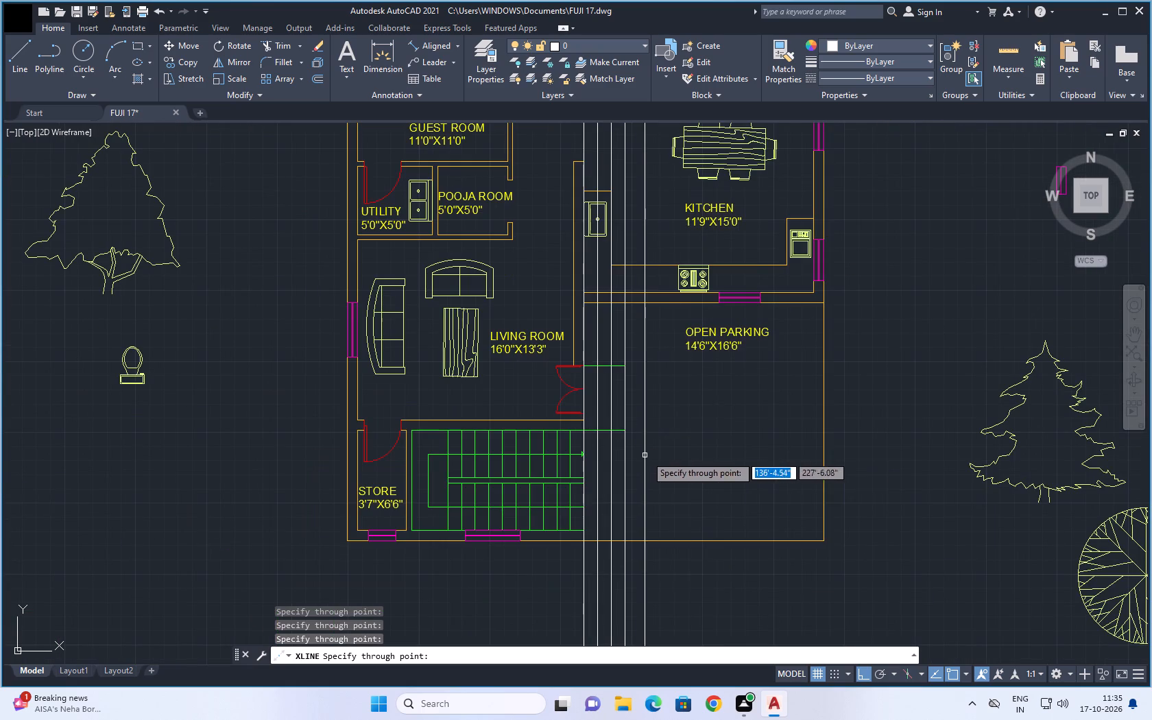
key(Escape)
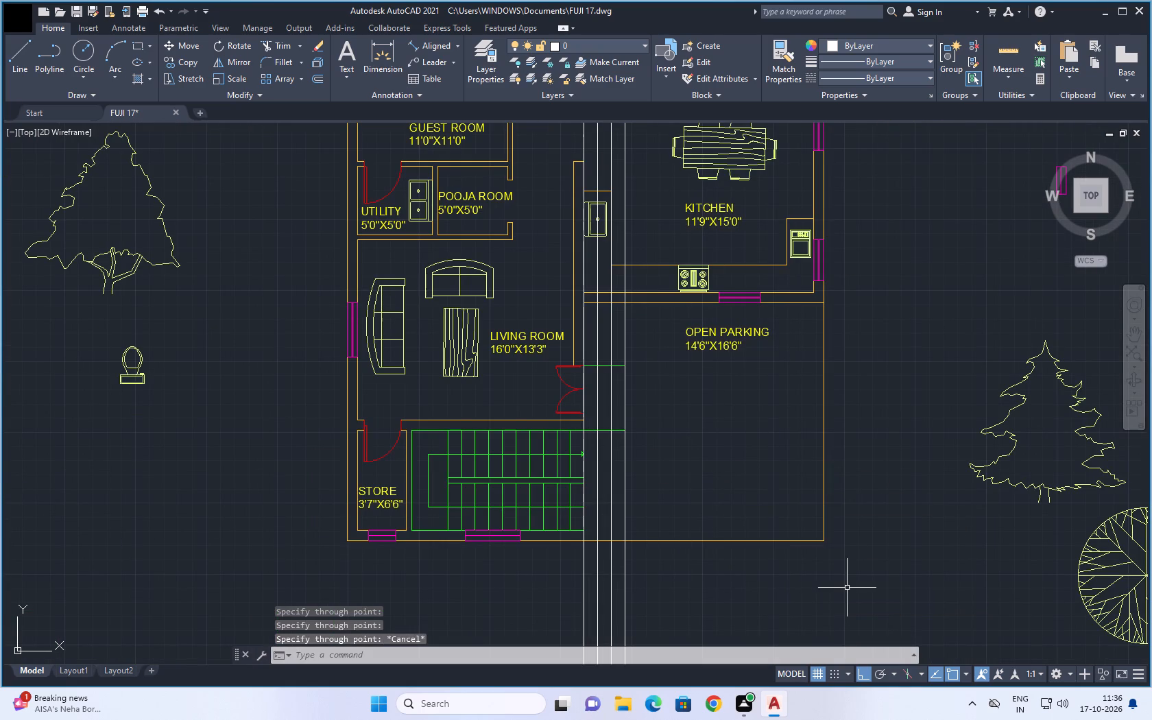
Examine where the four projected entrance-step lines cross the elevation's plinth lines and compare them with the steps in the plan.
middle_drag(863, 581, 796, 518)
scroll(789, 516, down, 2)
middle_drag(811, 544, 692, 478)
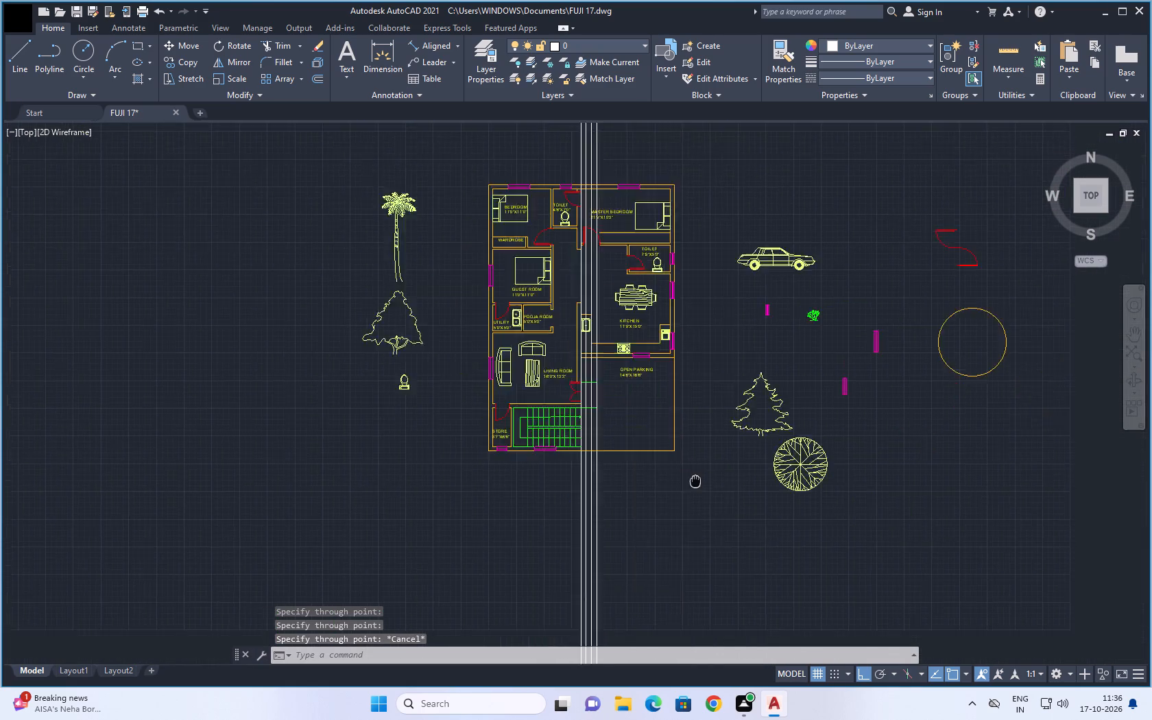
middle_drag(692, 478, 652, 438)
scroll(653, 471, down, 1)
middle_drag(658, 504, 506, 293)
scroll(465, 453, up, 3)
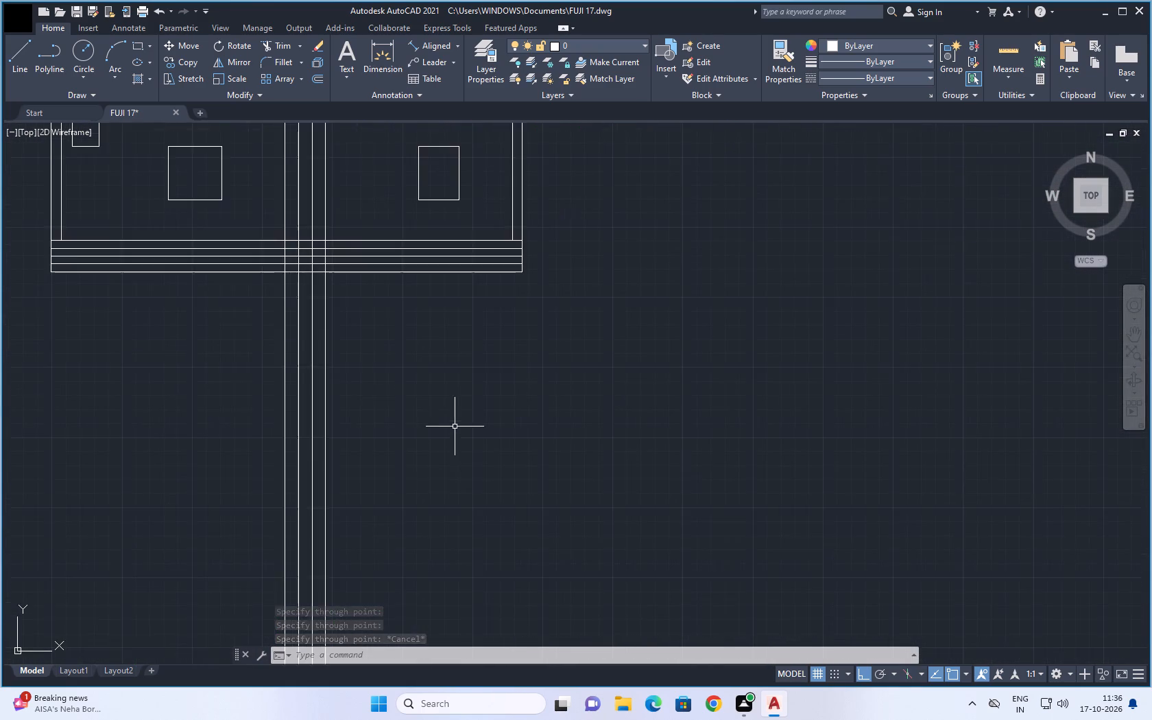
middle_drag(461, 412, 605, 539)
middle_drag(531, 450, 568, 507)
scroll(564, 492, up, 1)
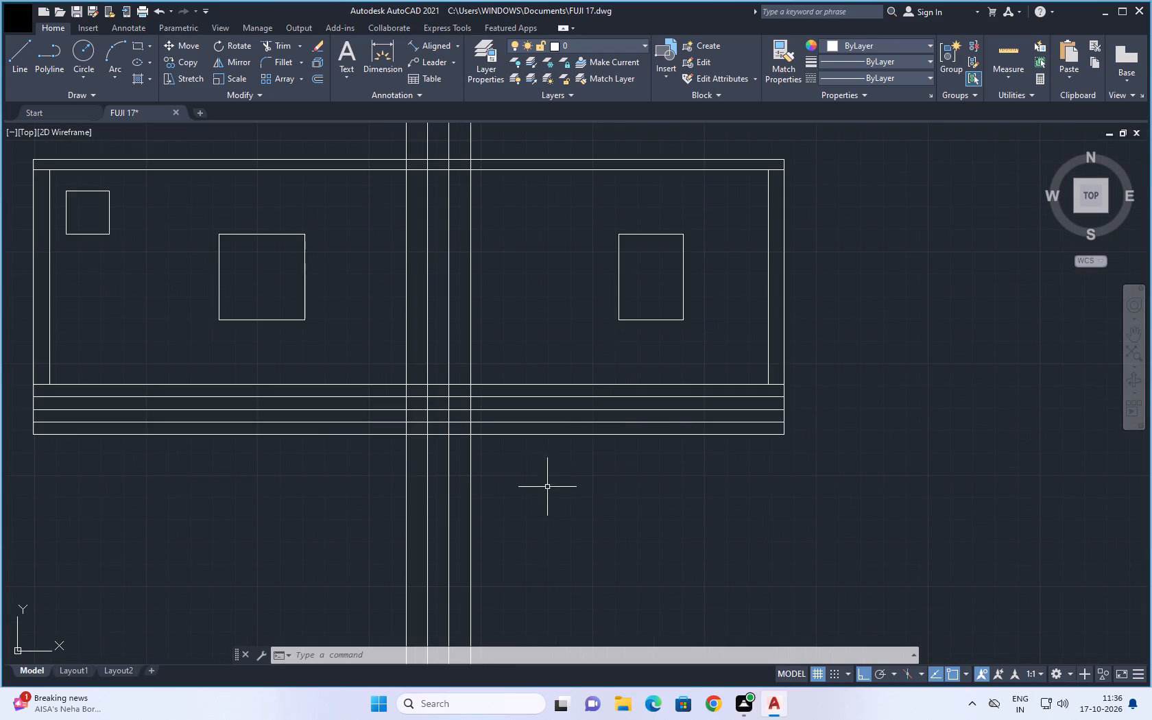
middle_drag(514, 472, 563, 503)
scroll(532, 492, up, 1)
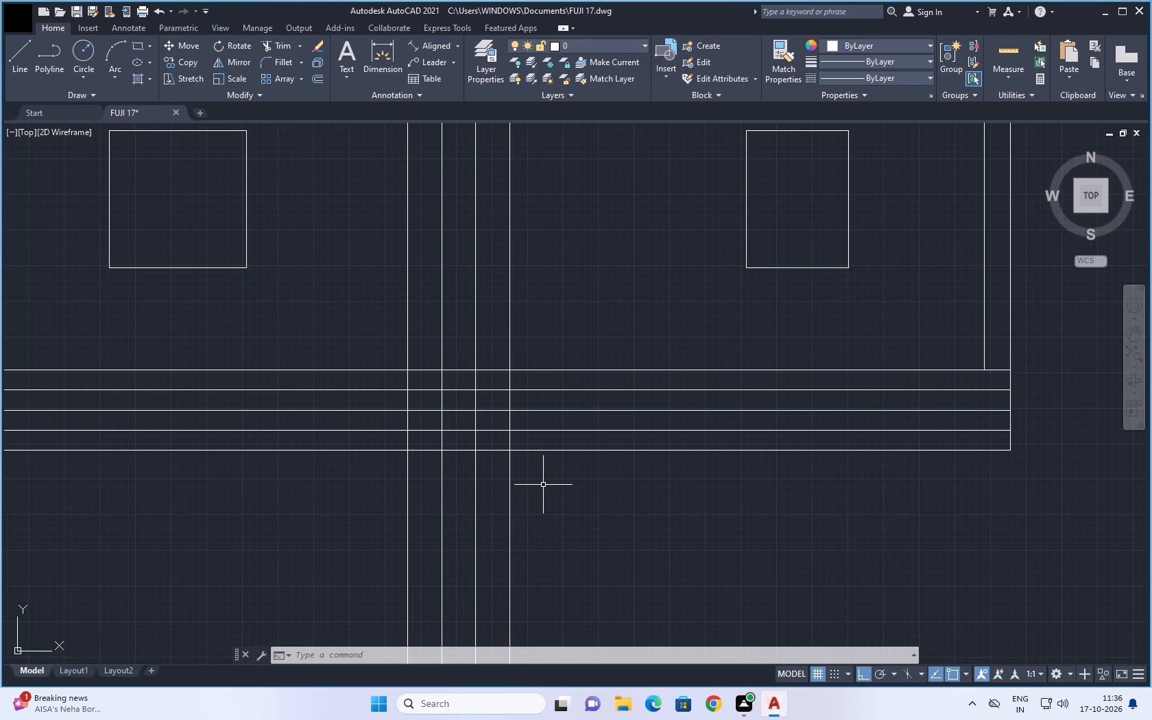
scroll(543, 485, down, 1)
middle_drag(558, 481, 536, 536)
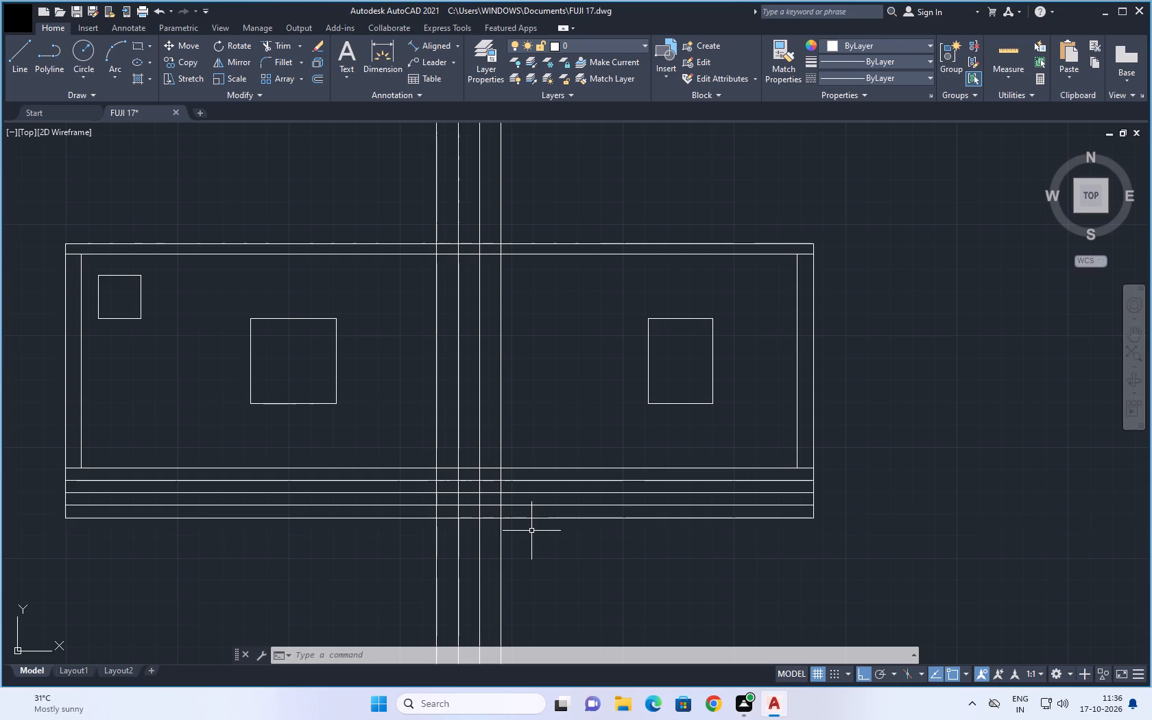
scroll(531, 531, down, 1)
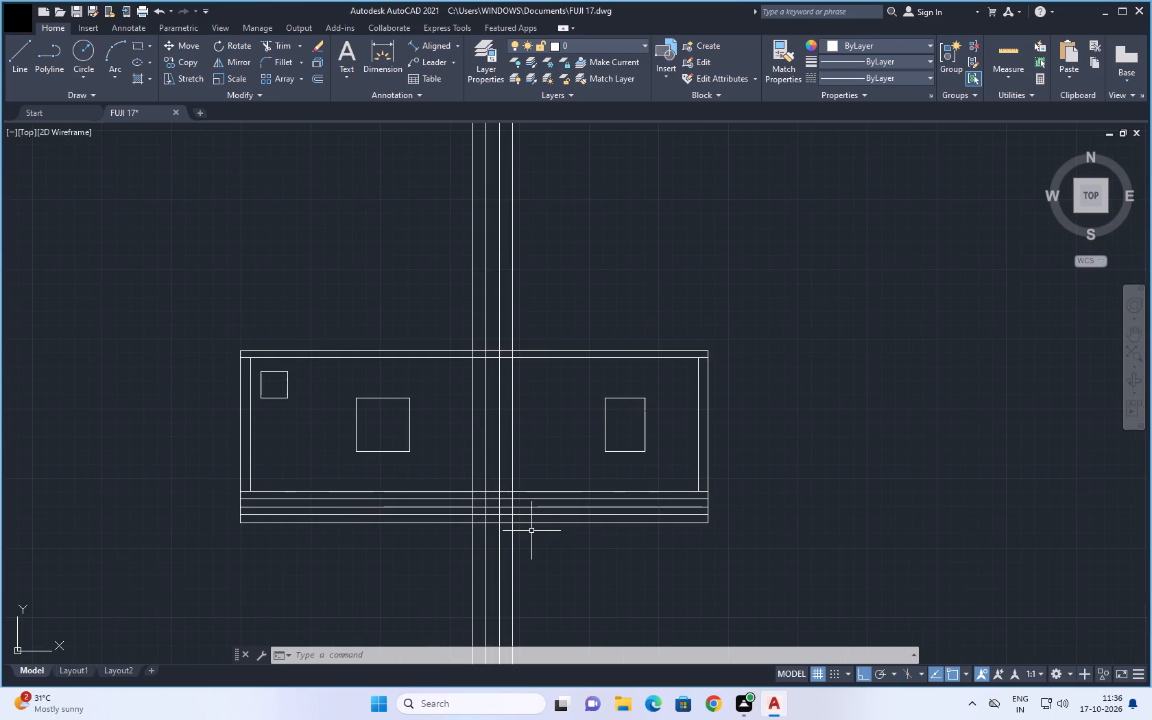
scroll(531, 531, down, 2)
middle_drag(601, 292, 549, 435)
scroll(533, 392, up, 2)
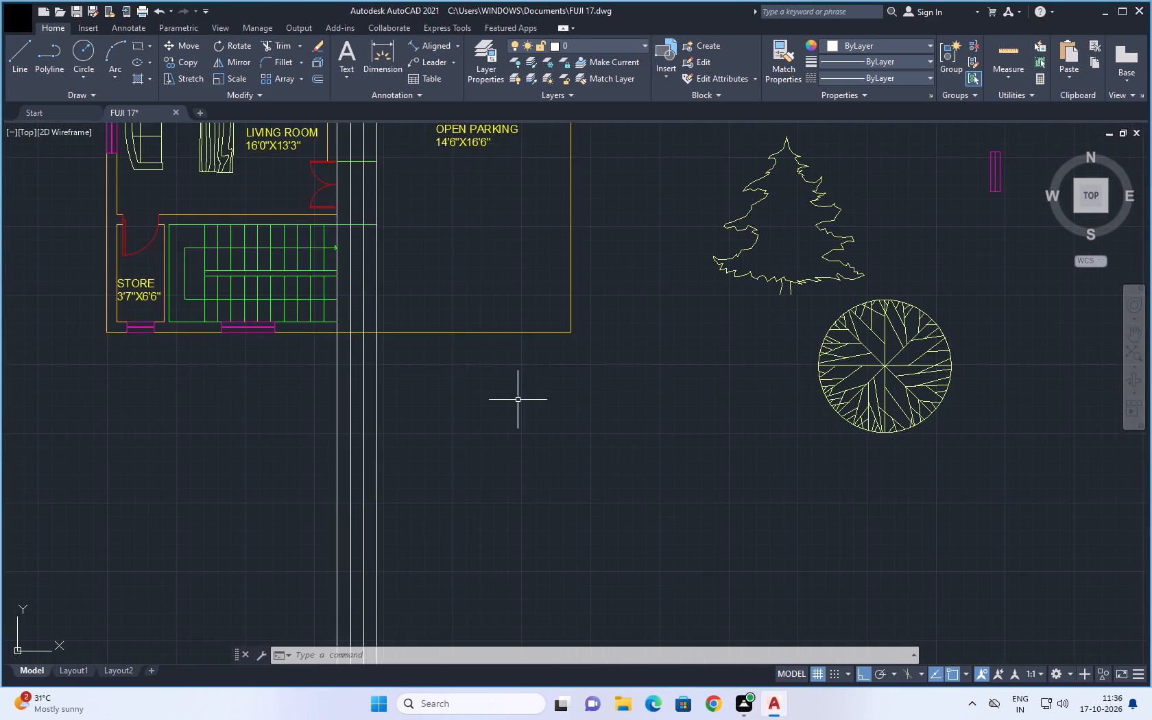
middle_drag(516, 401, 550, 431)
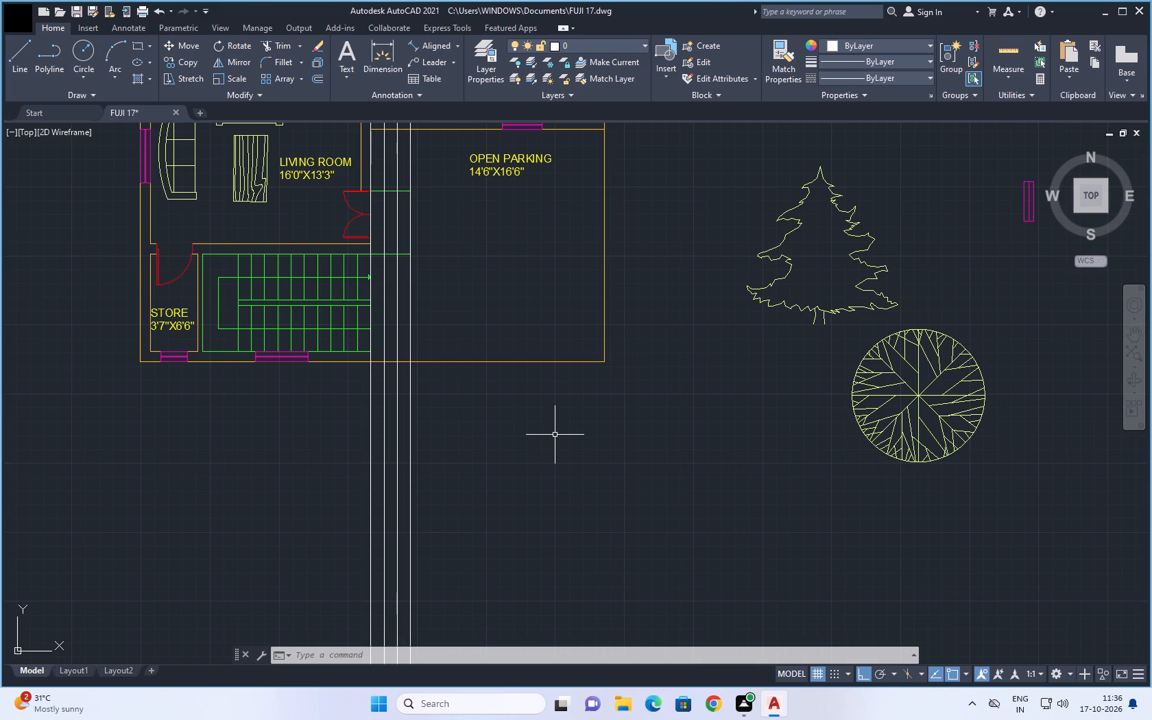
scroll(515, 446, down, 2)
middle_drag(540, 494, 477, 376)
middle_drag(464, 486, 463, 416)
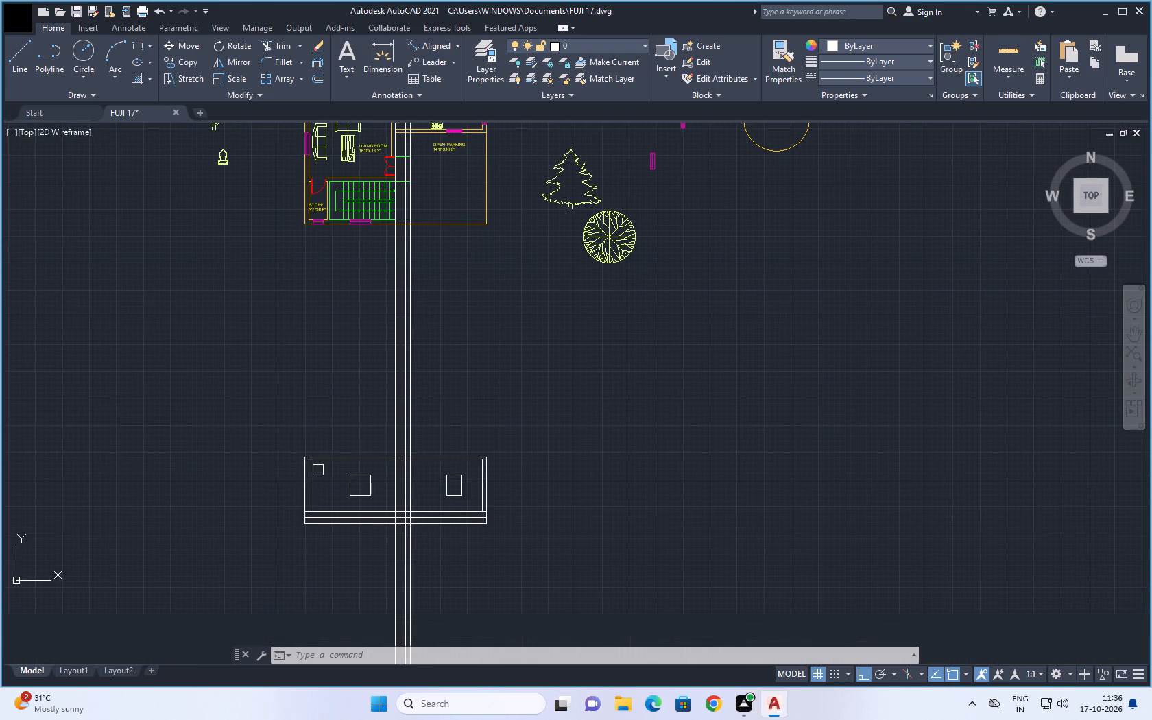
middle_drag(475, 332, 477, 394)
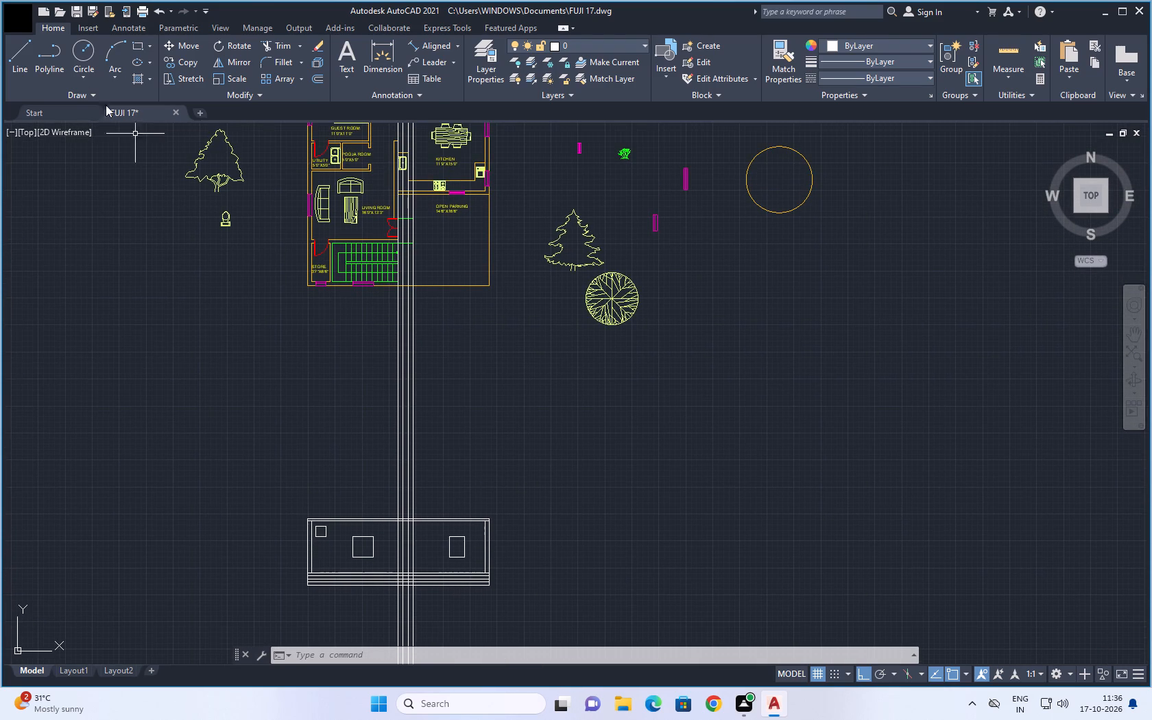
Draw the entrance steps' profile on the plinth with three 7" risers and 1' treads, rising westward from the easternmost projected line.
click(25, 49)
scroll(448, 469, up, 1)
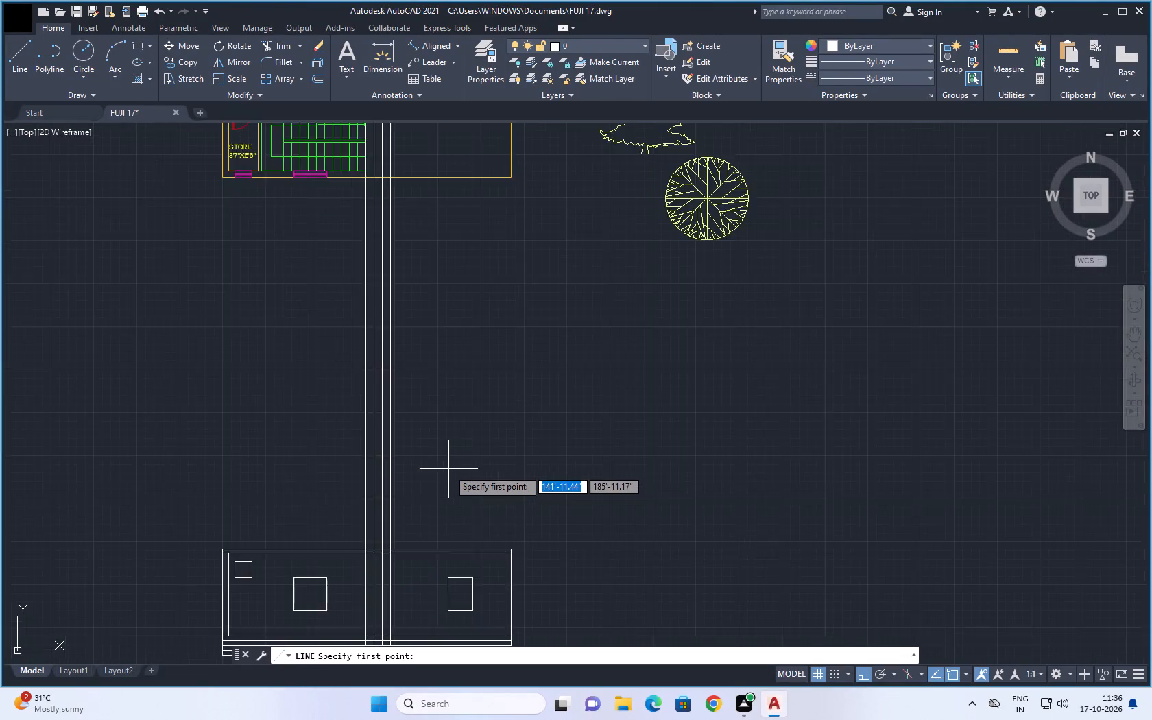
scroll(448, 469, up, 1)
middle_drag(446, 474, 527, 147)
scroll(421, 476, up, 1)
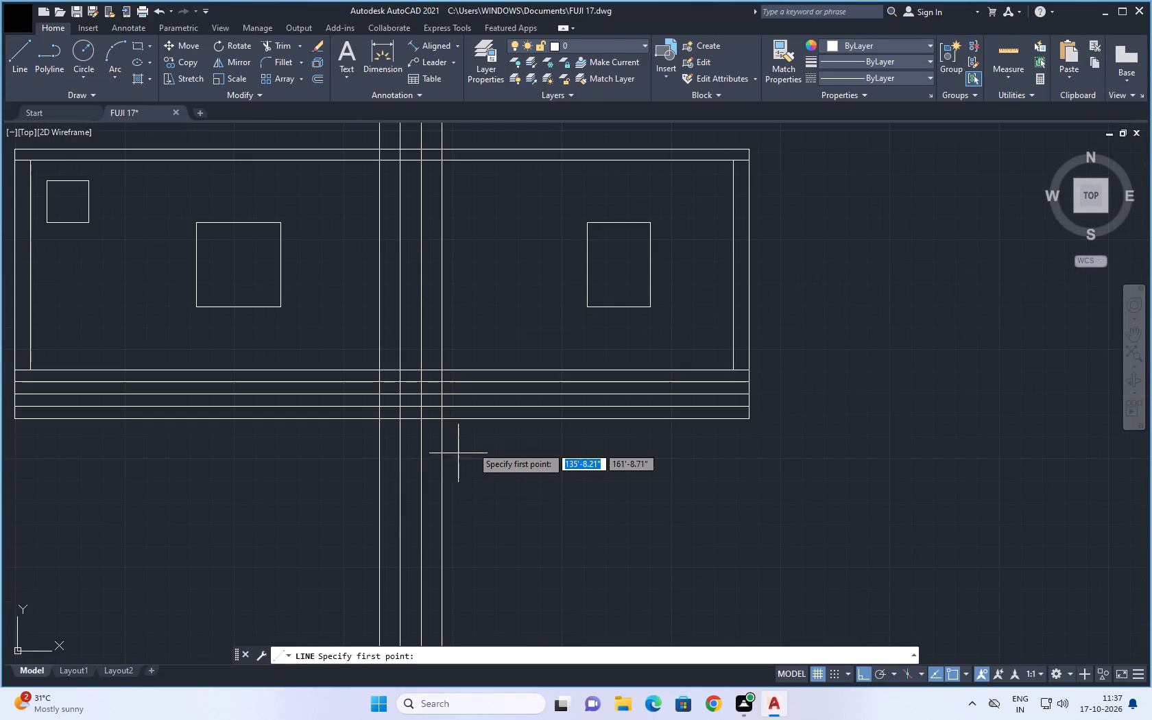
middle_drag(464, 464, 503, 557)
scroll(474, 511, up, 3)
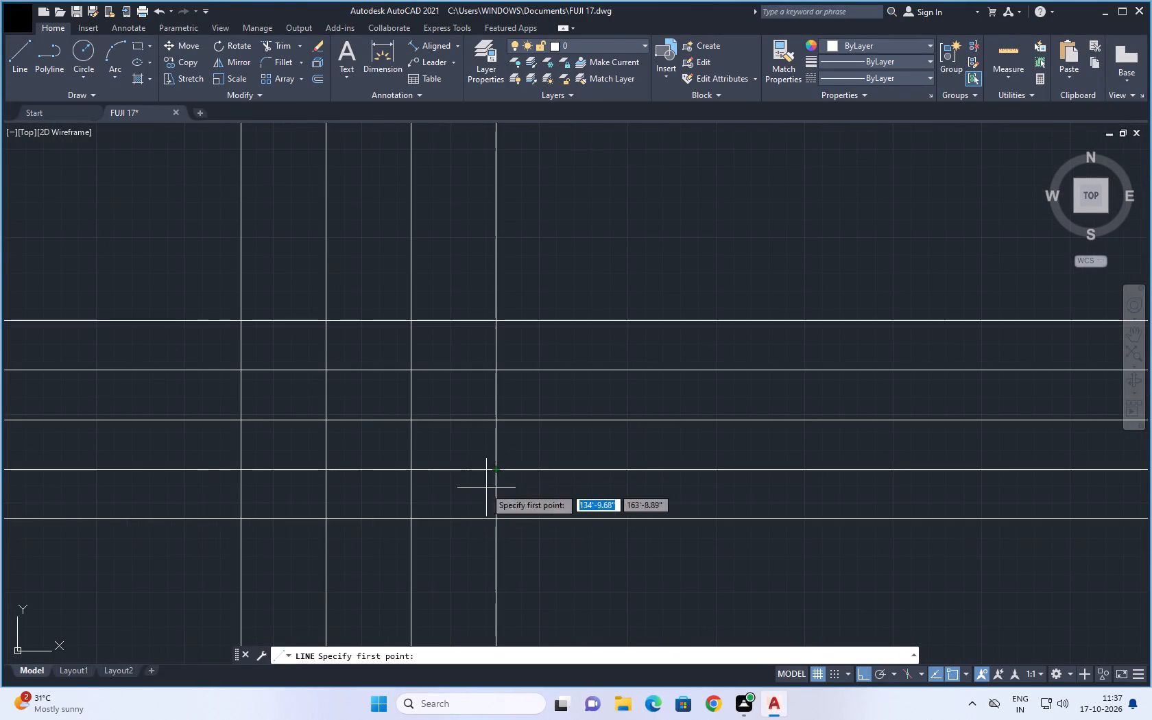
click(495, 472)
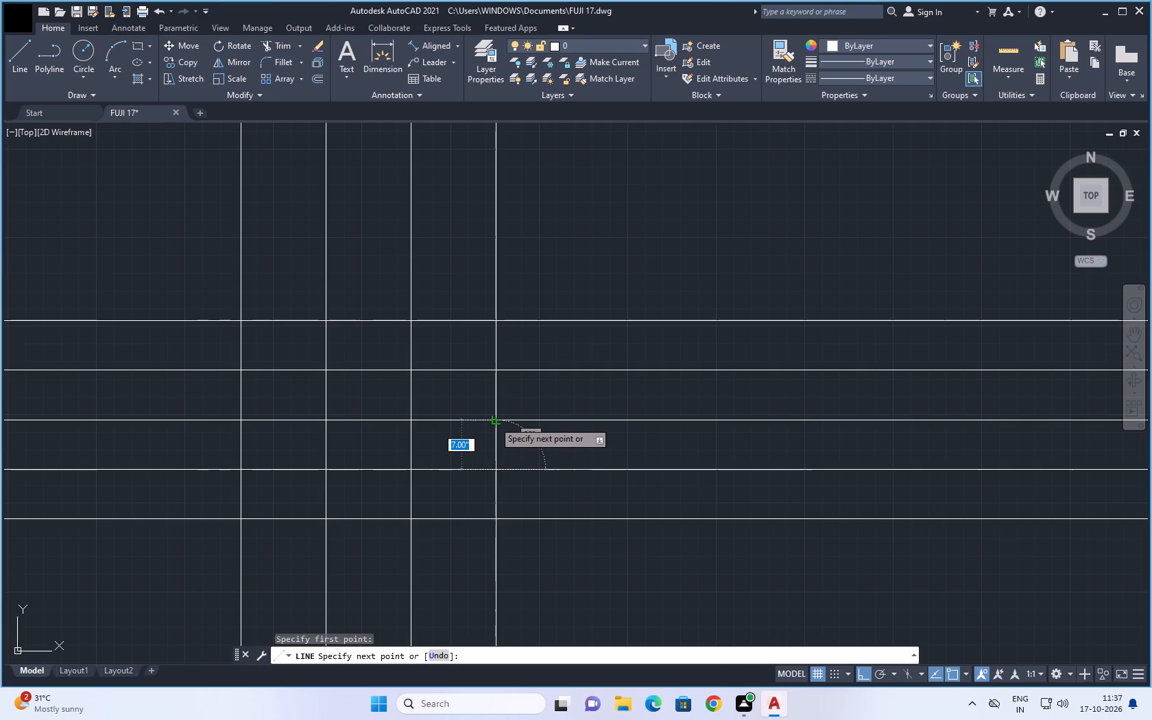
click(494, 419)
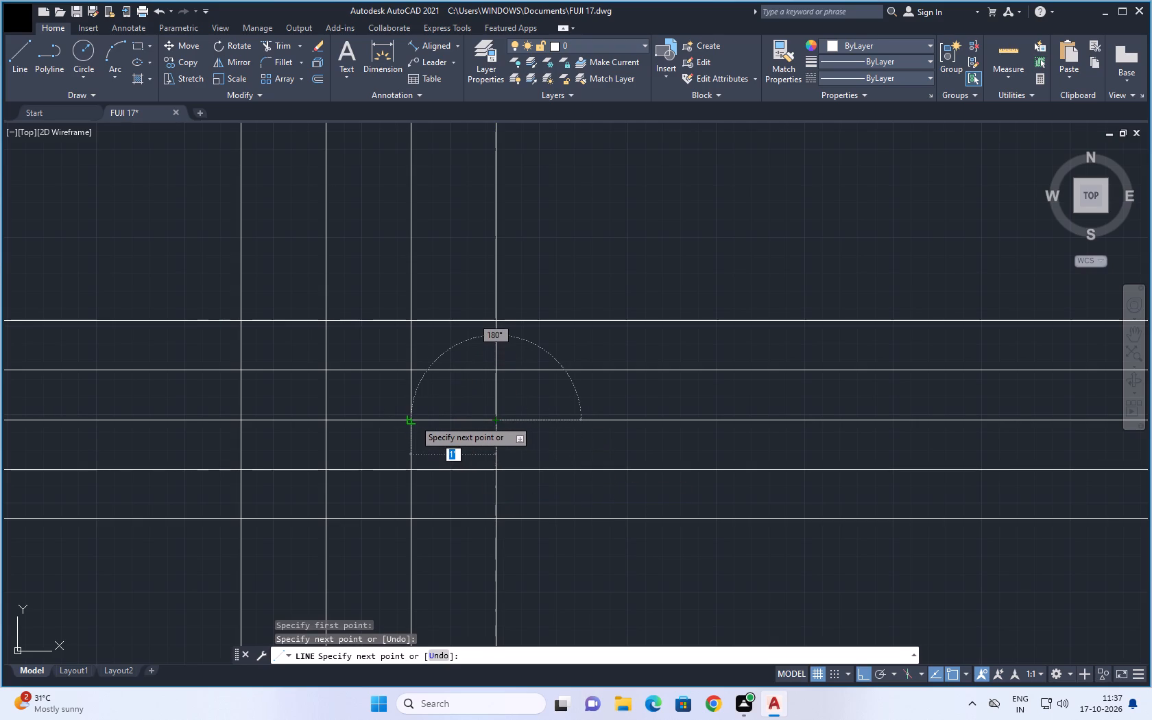
click(414, 420)
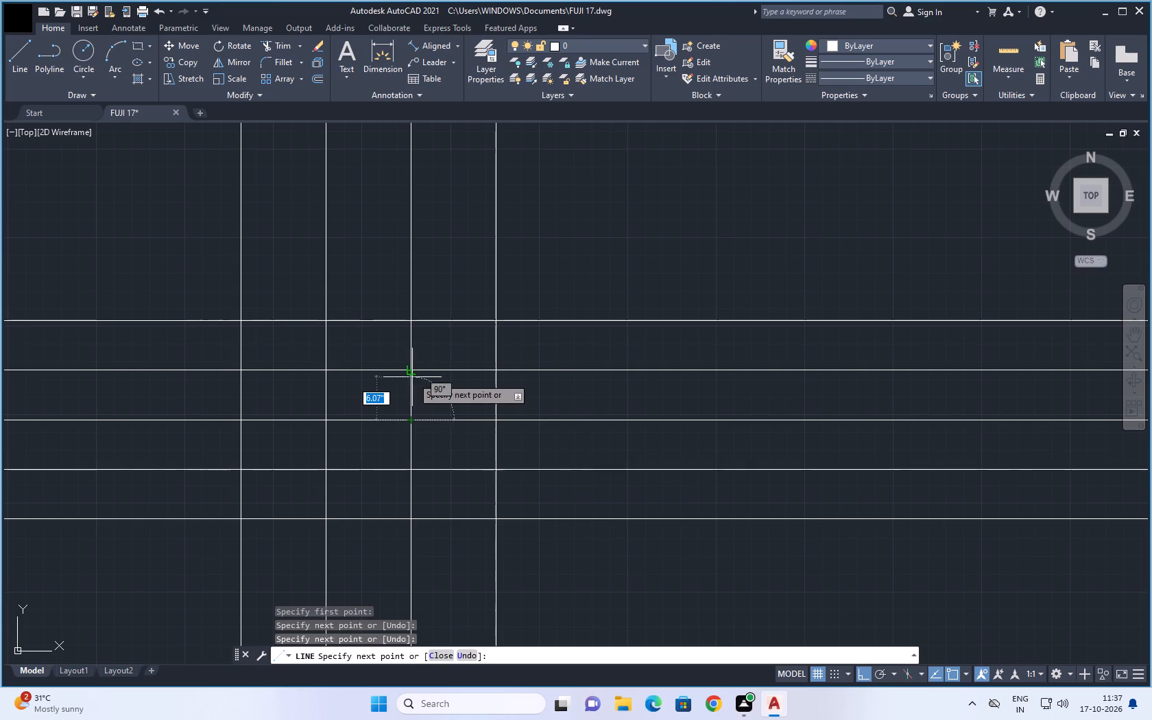
click(412, 370)
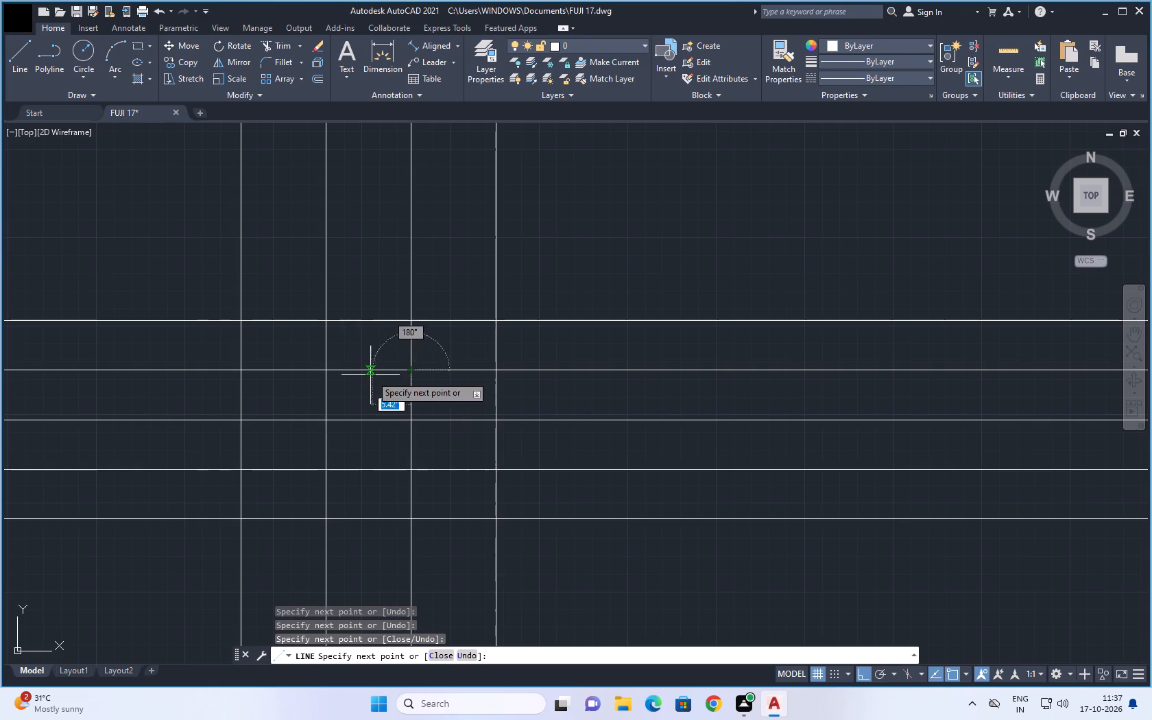
click(327, 368)
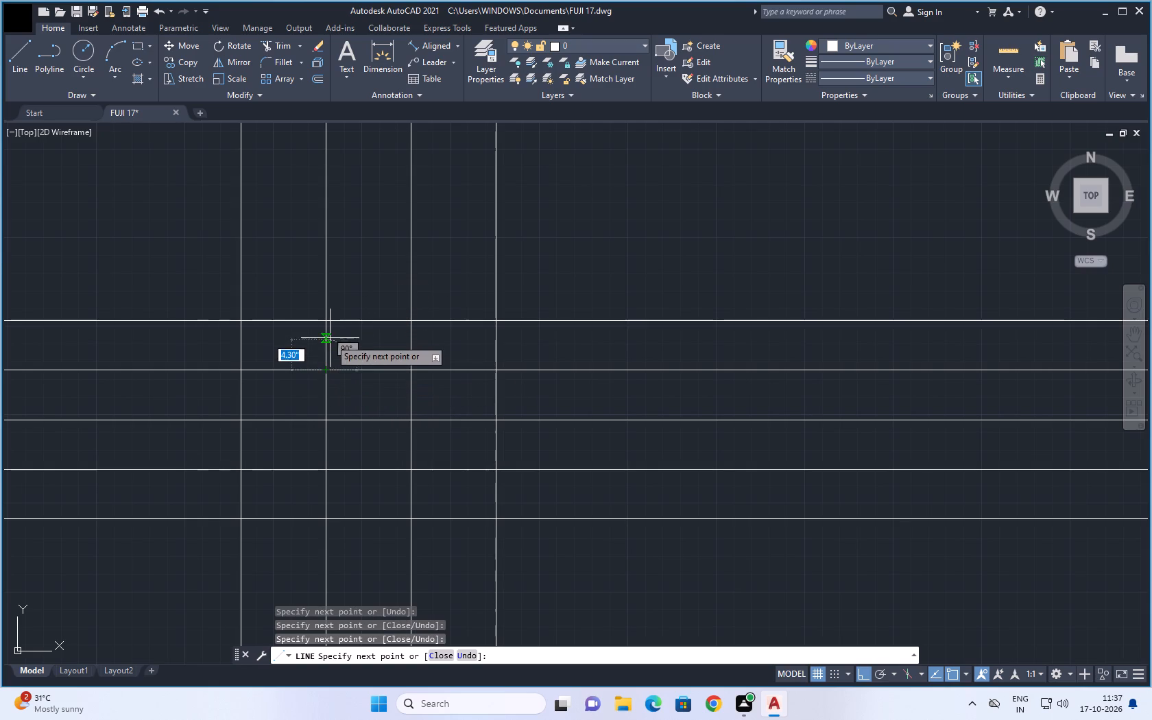
click(322, 320)
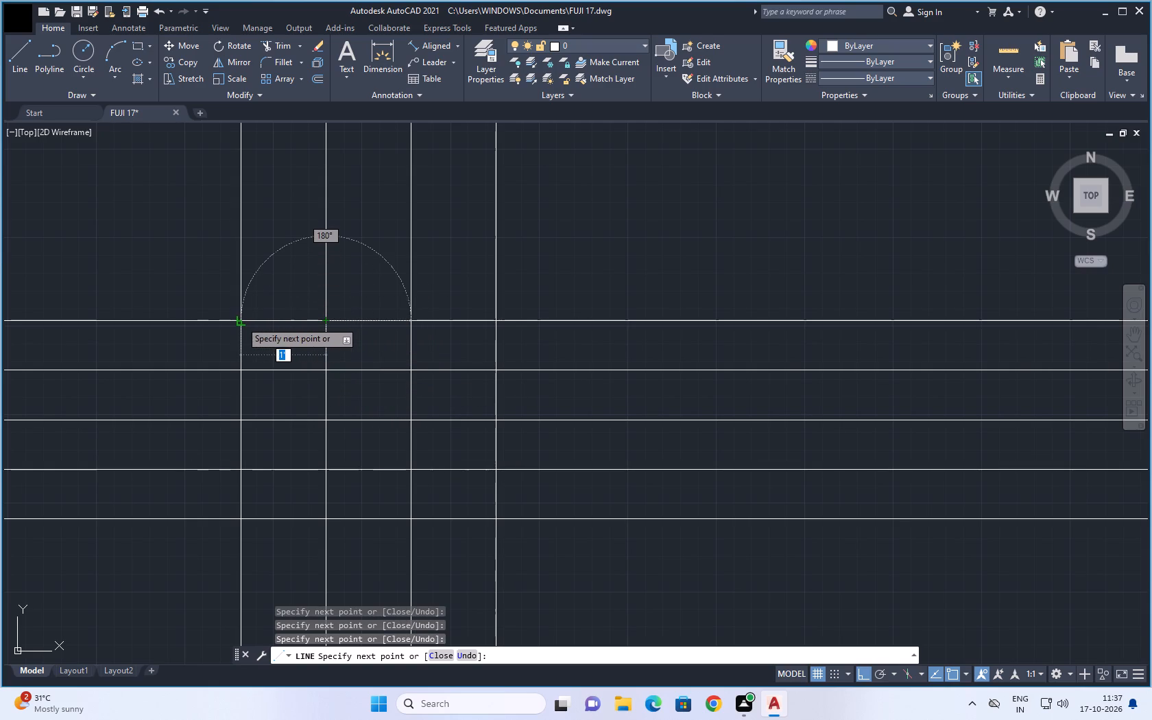
click(239, 320)
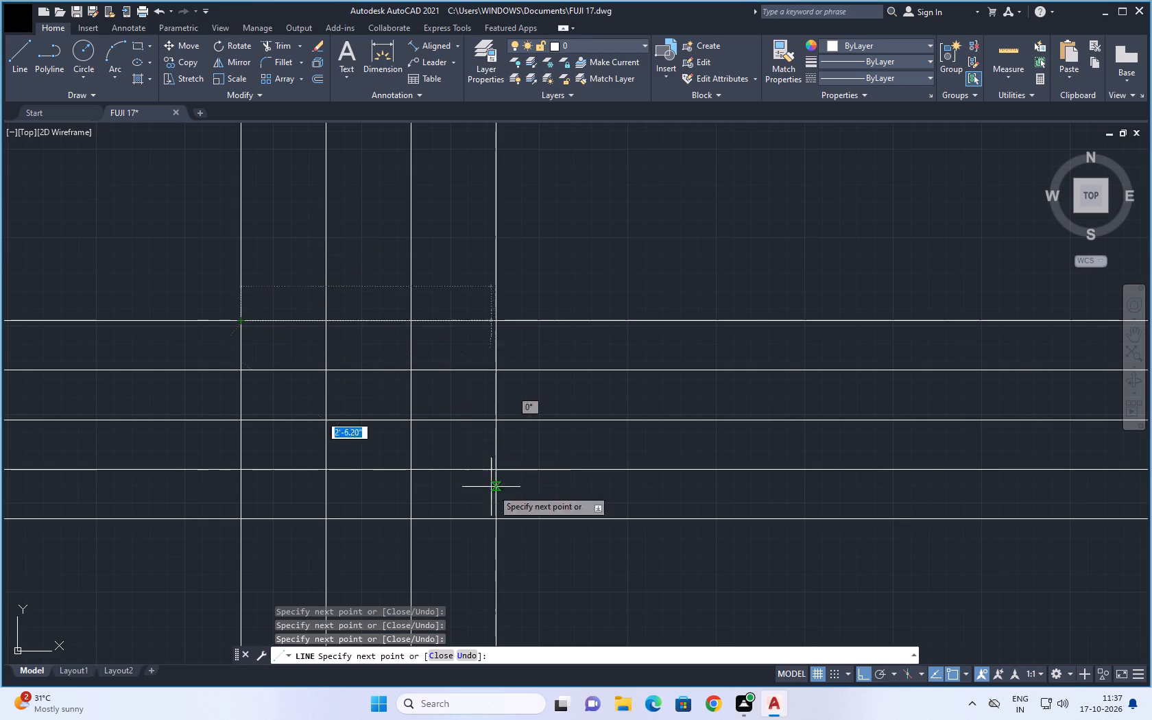
key(Escape)
key(Escape)
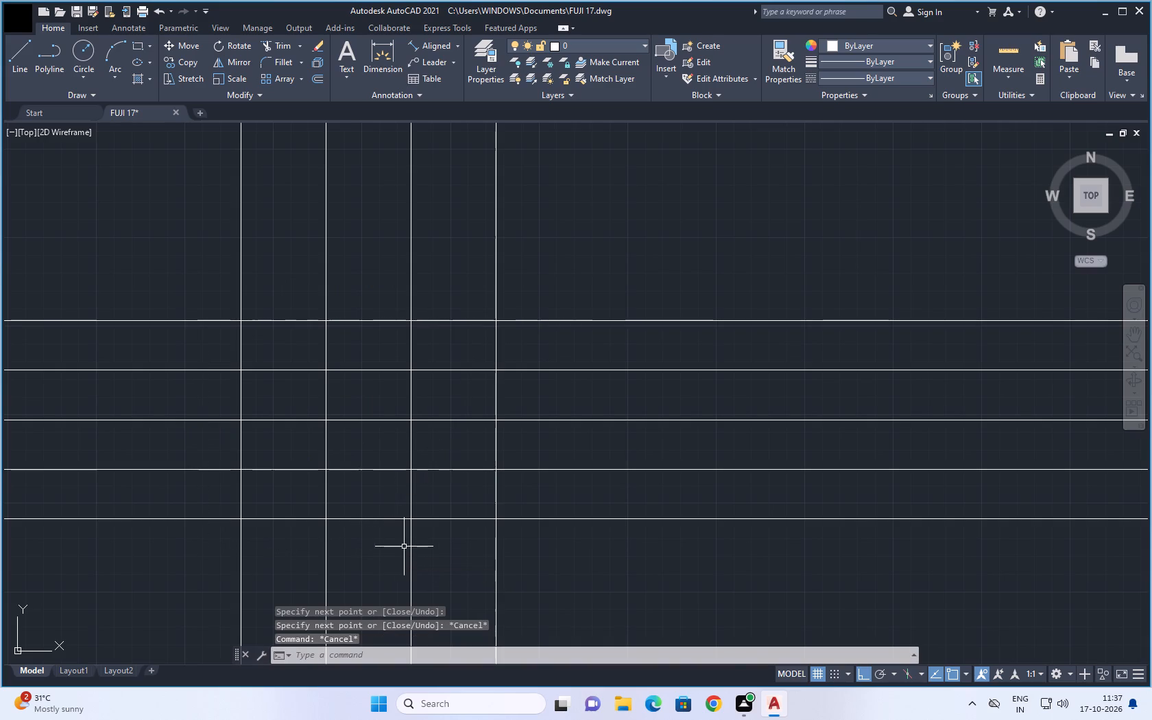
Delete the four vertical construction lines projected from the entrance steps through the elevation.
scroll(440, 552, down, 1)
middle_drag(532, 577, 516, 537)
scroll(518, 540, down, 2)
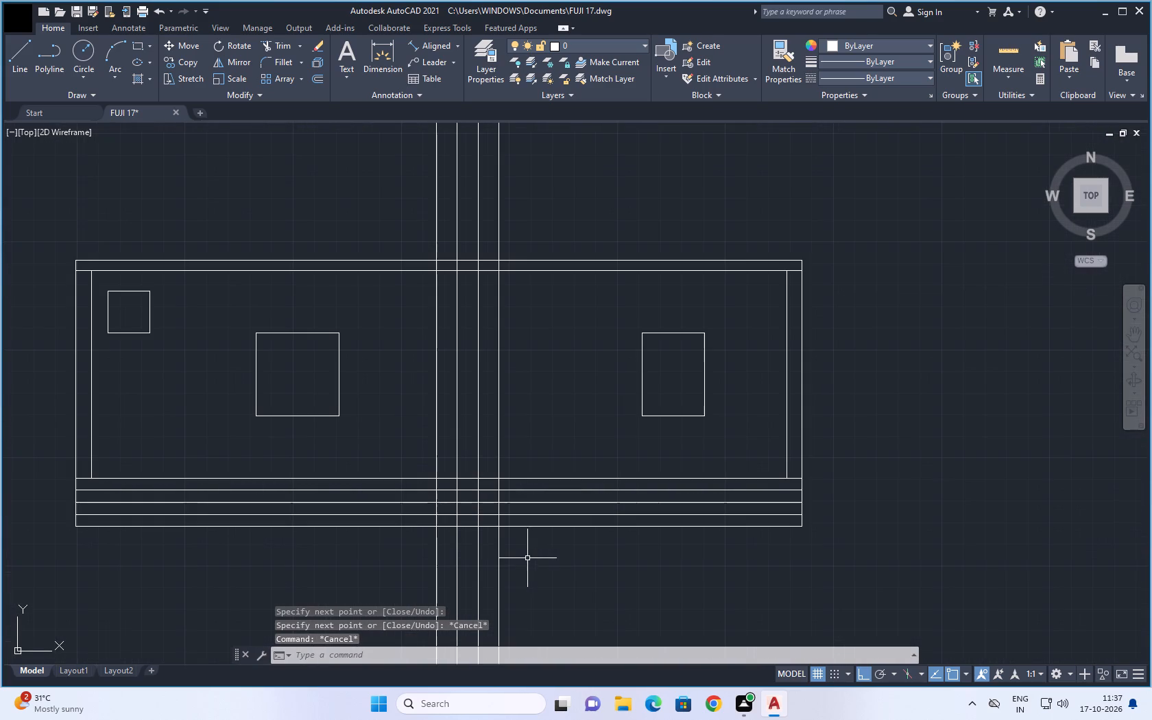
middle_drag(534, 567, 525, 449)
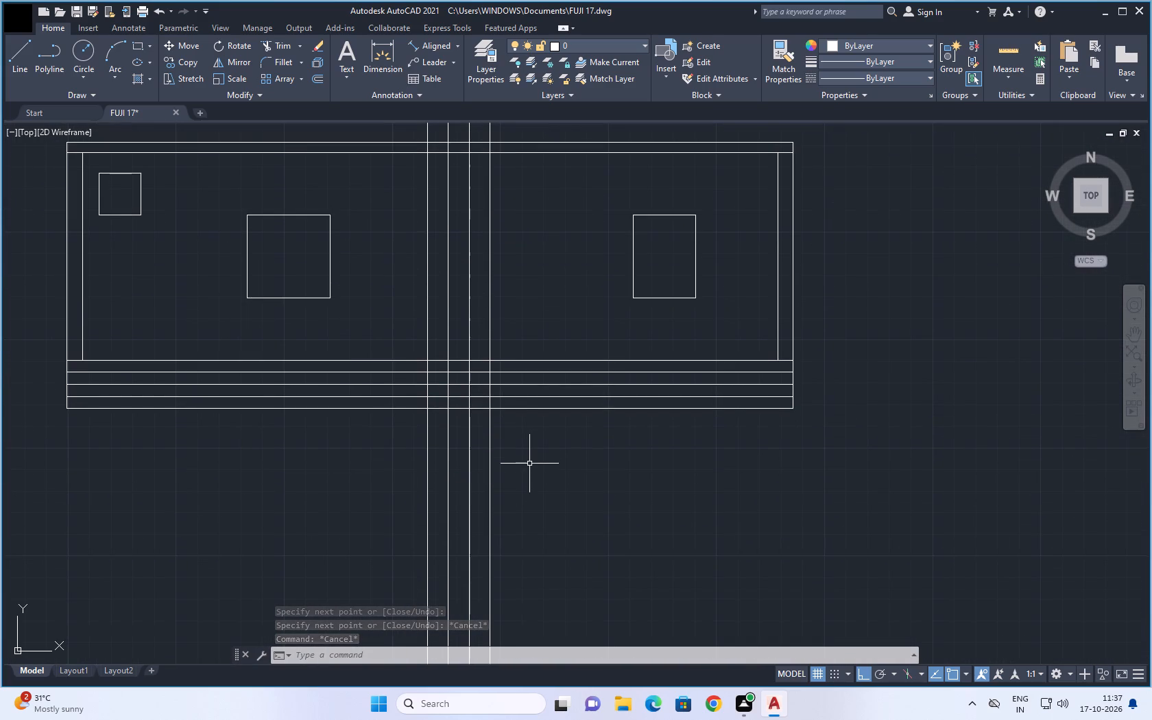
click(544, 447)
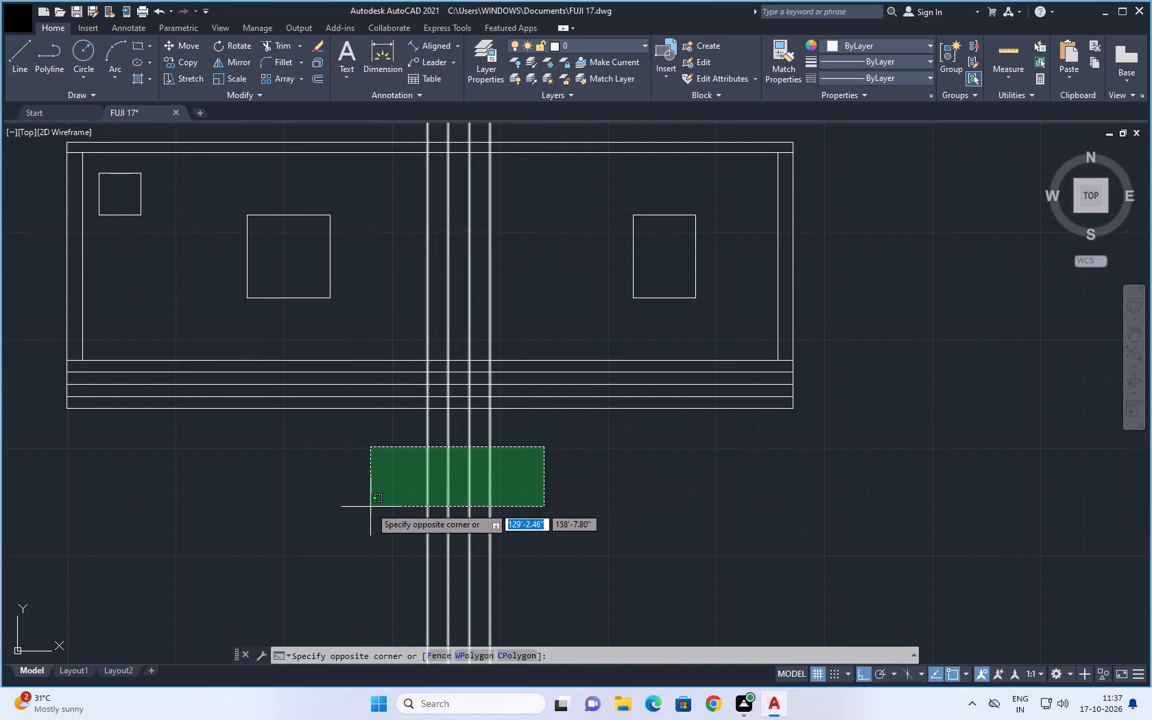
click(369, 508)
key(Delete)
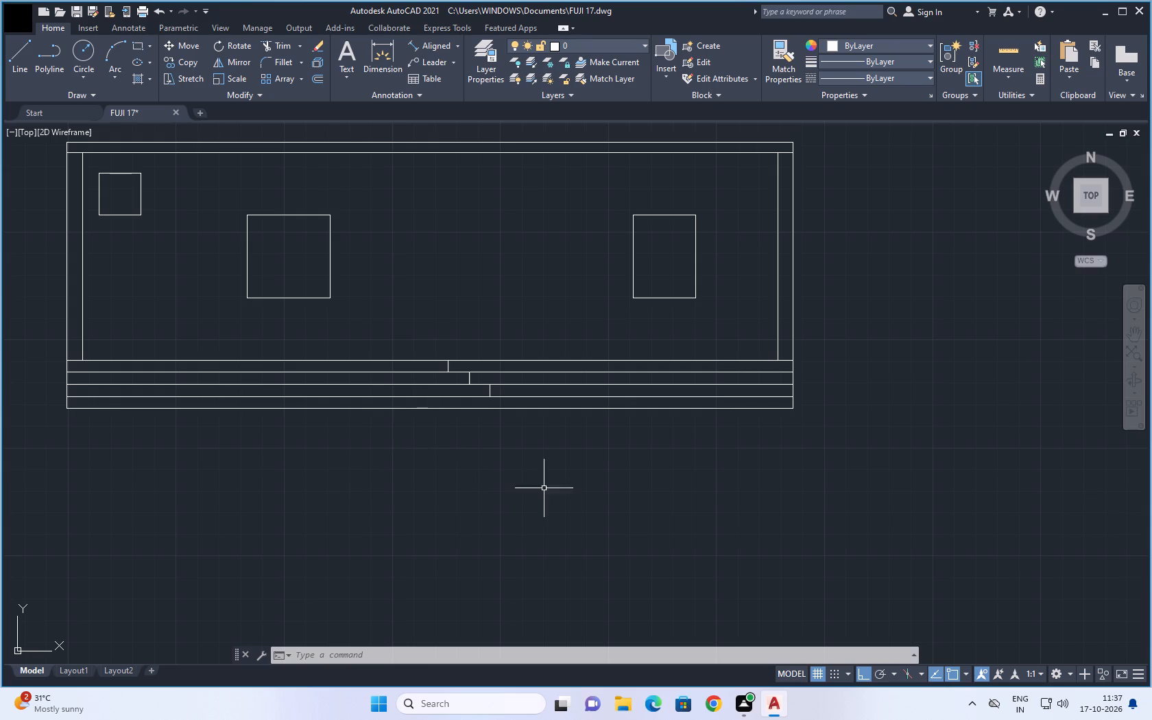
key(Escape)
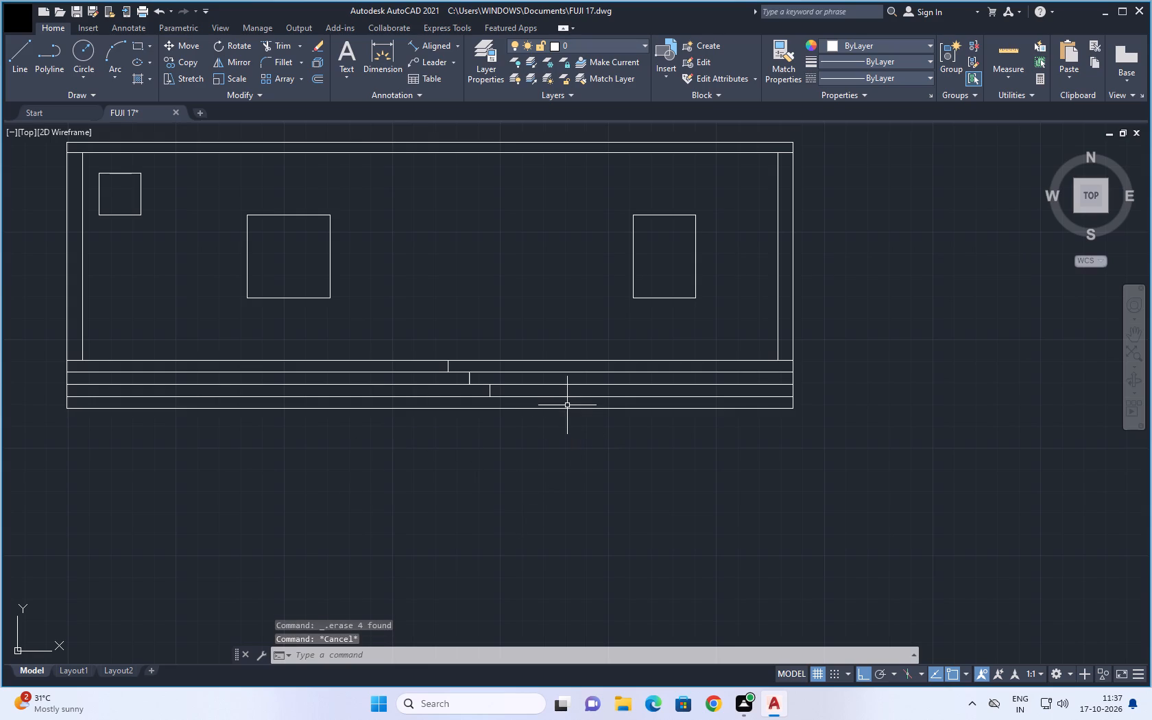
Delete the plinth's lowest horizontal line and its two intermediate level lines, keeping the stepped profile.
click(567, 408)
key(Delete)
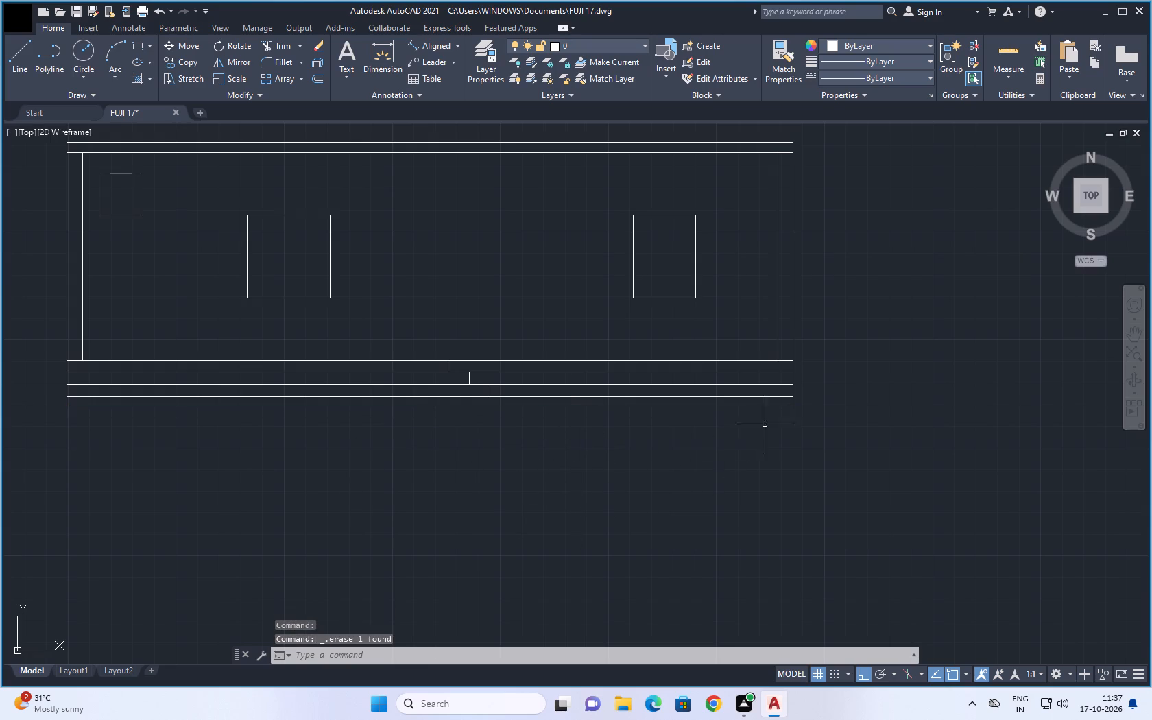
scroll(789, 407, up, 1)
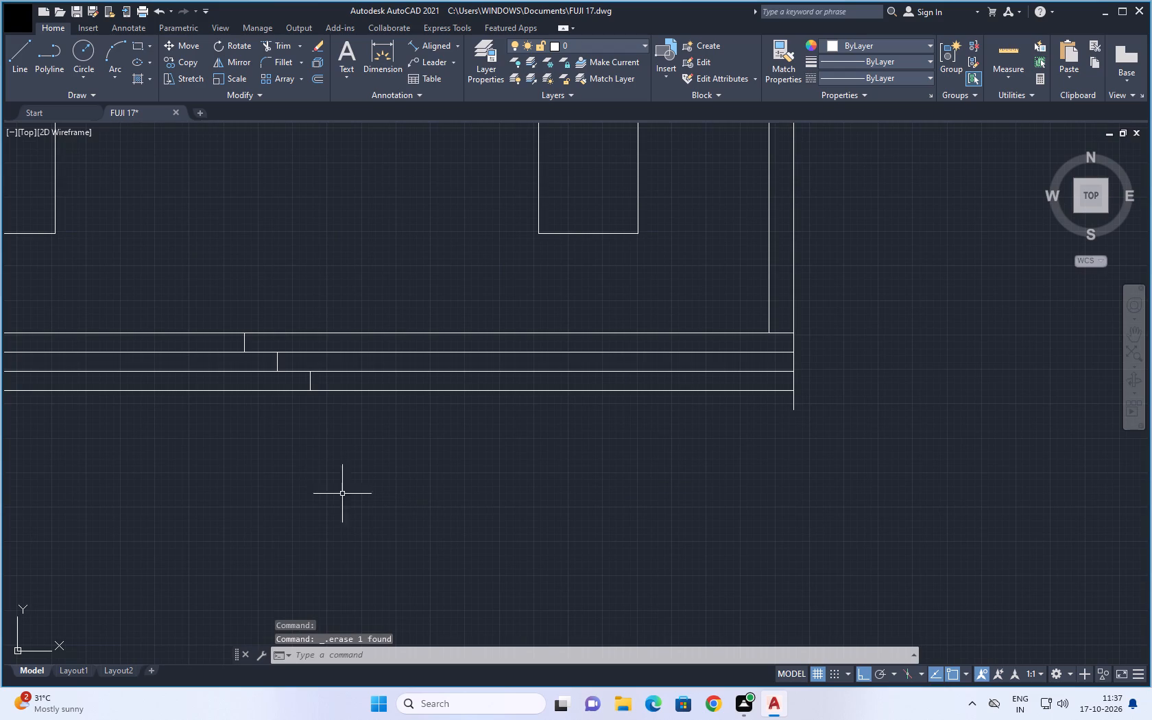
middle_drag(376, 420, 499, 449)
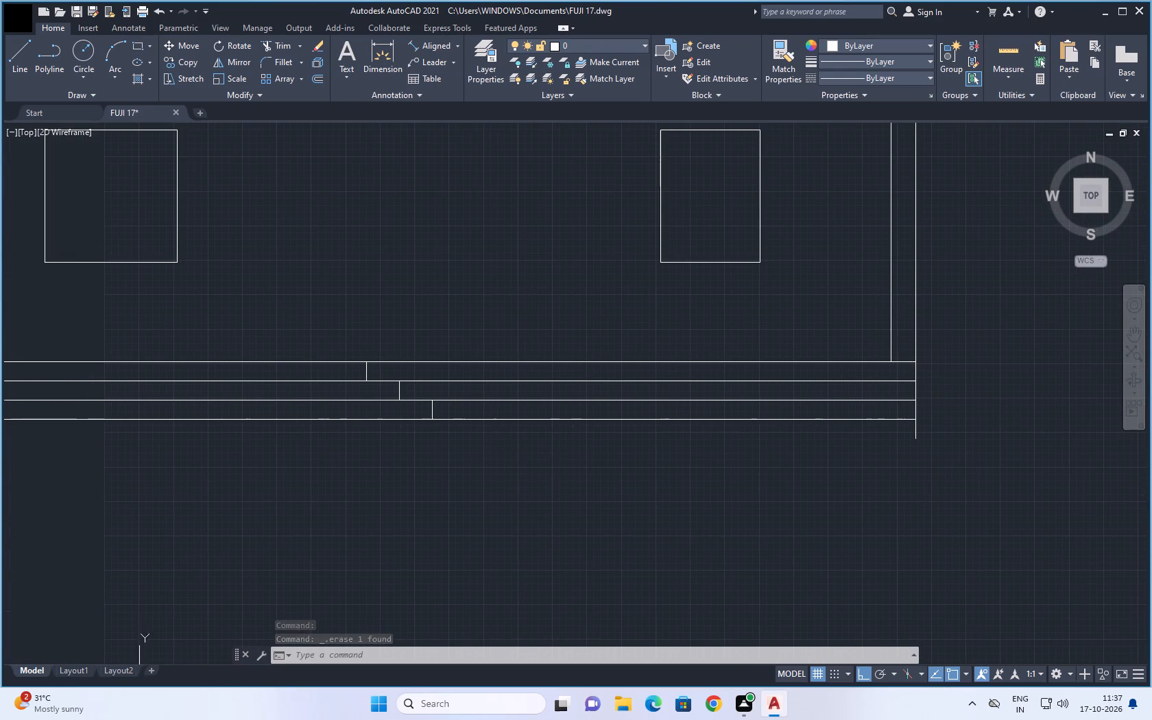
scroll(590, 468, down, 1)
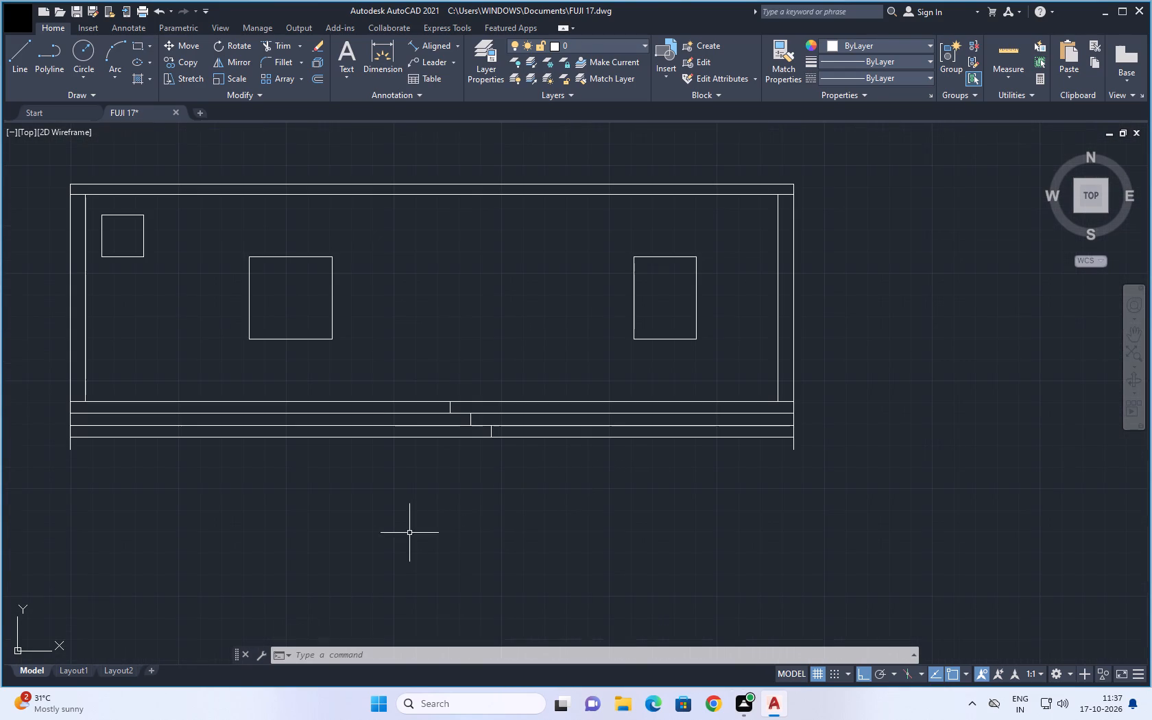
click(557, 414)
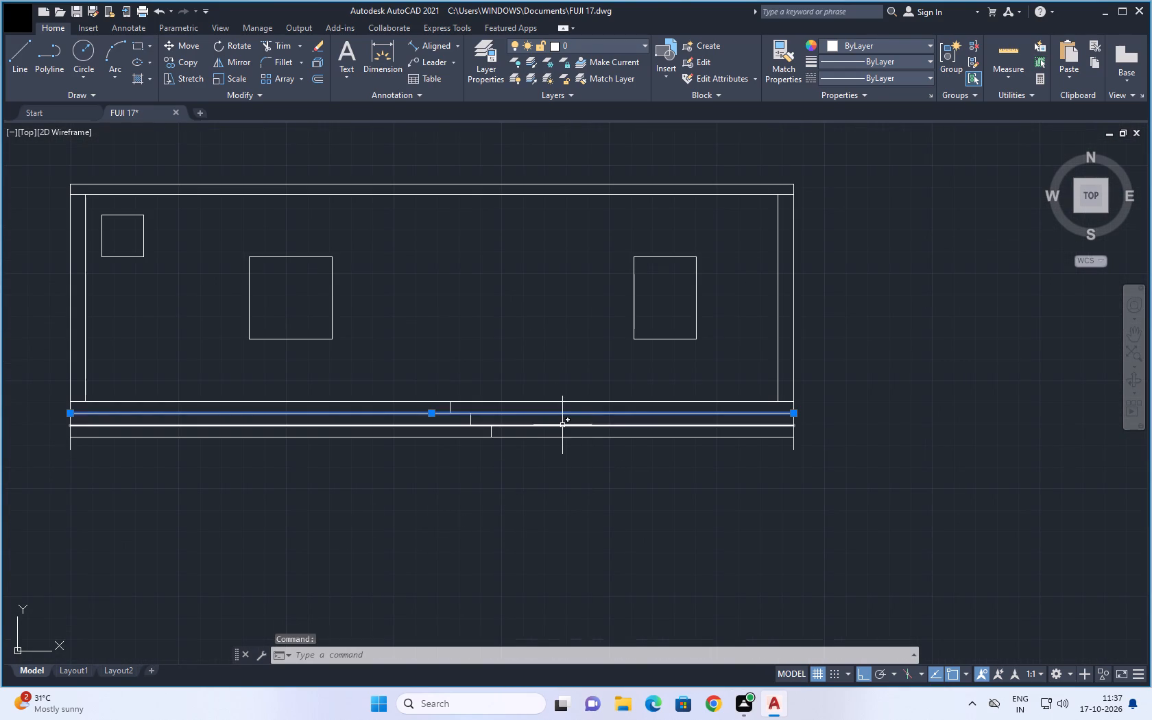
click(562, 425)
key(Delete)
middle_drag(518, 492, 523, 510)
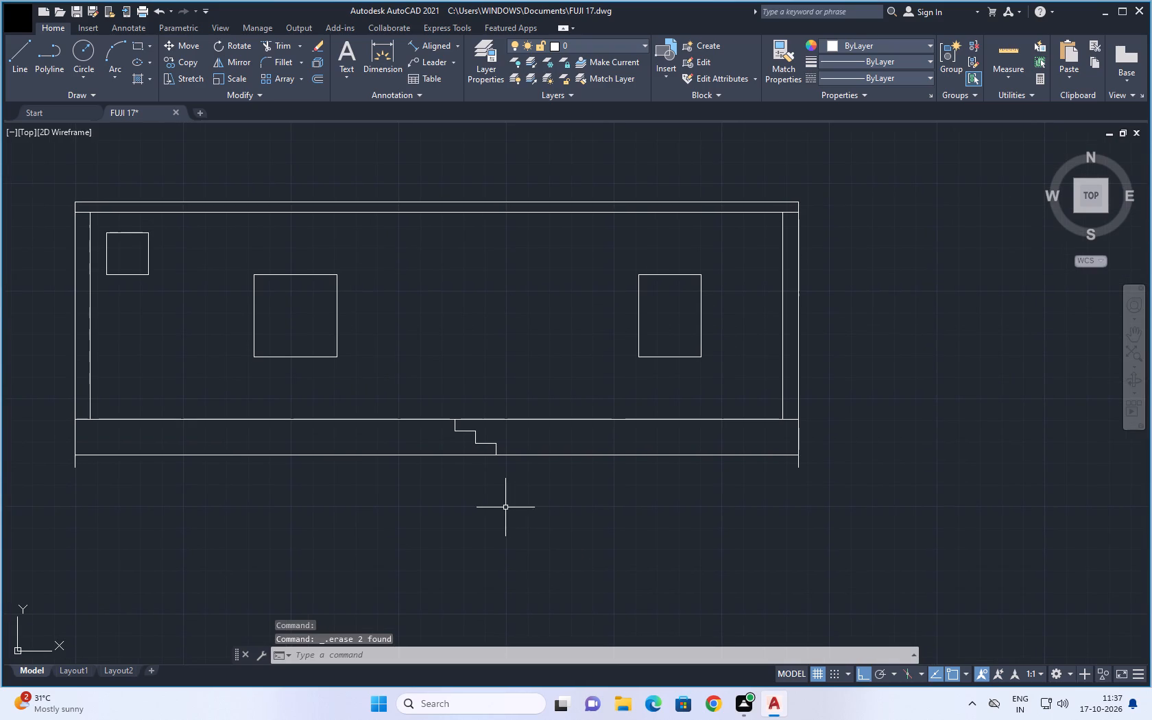
Compare the stepped profile on the elevation's plinth with the entrance steps beside the living room in the plan.
scroll(455, 507, down, 2)
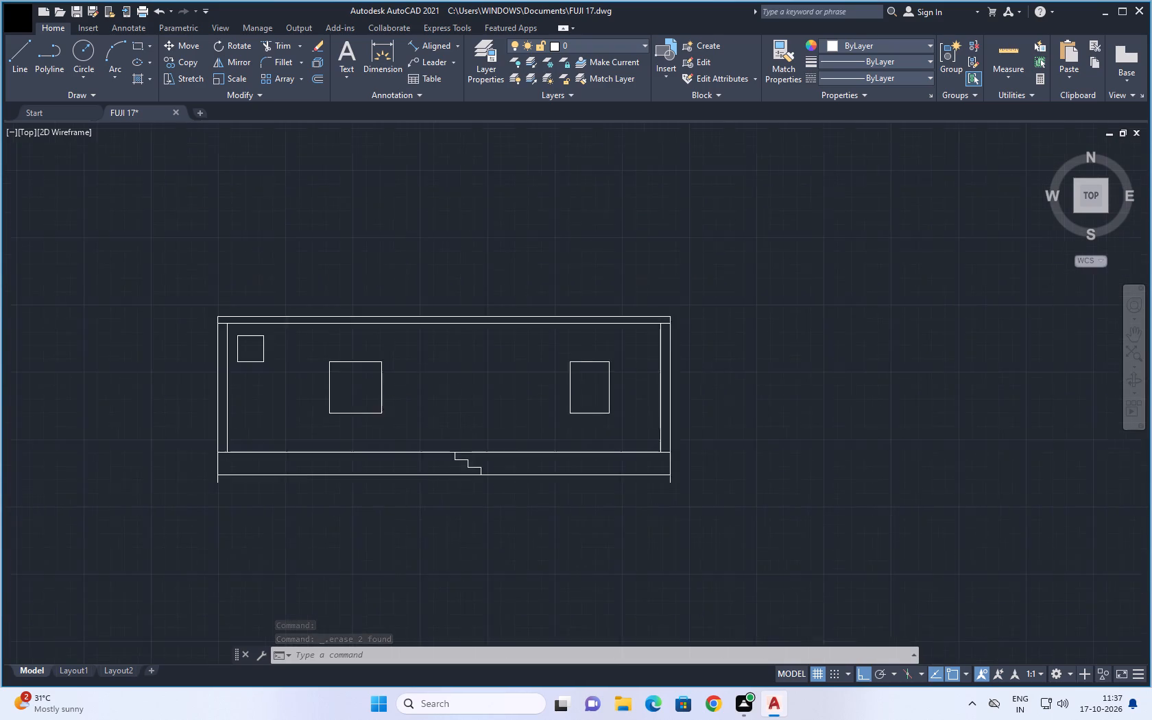
middle_drag(507, 308, 488, 552)
middle_drag(459, 397, 457, 456)
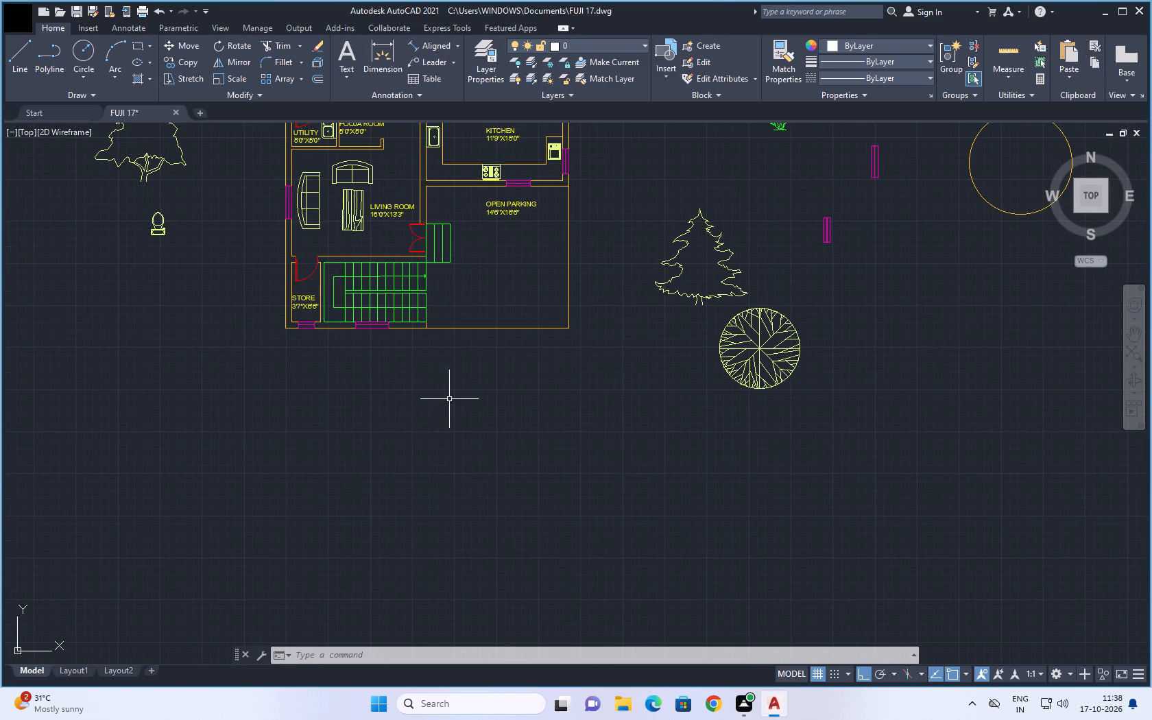
scroll(448, 386, up, 1)
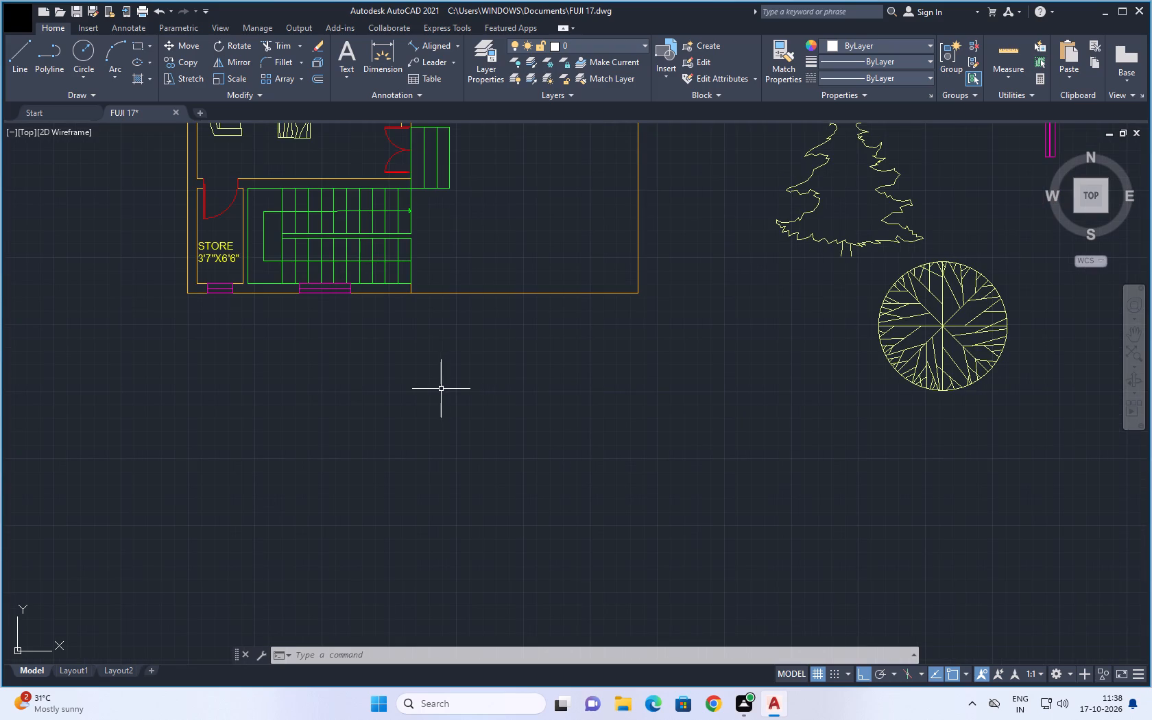
scroll(440, 394, down, 1)
middle_drag(466, 485, 446, 320)
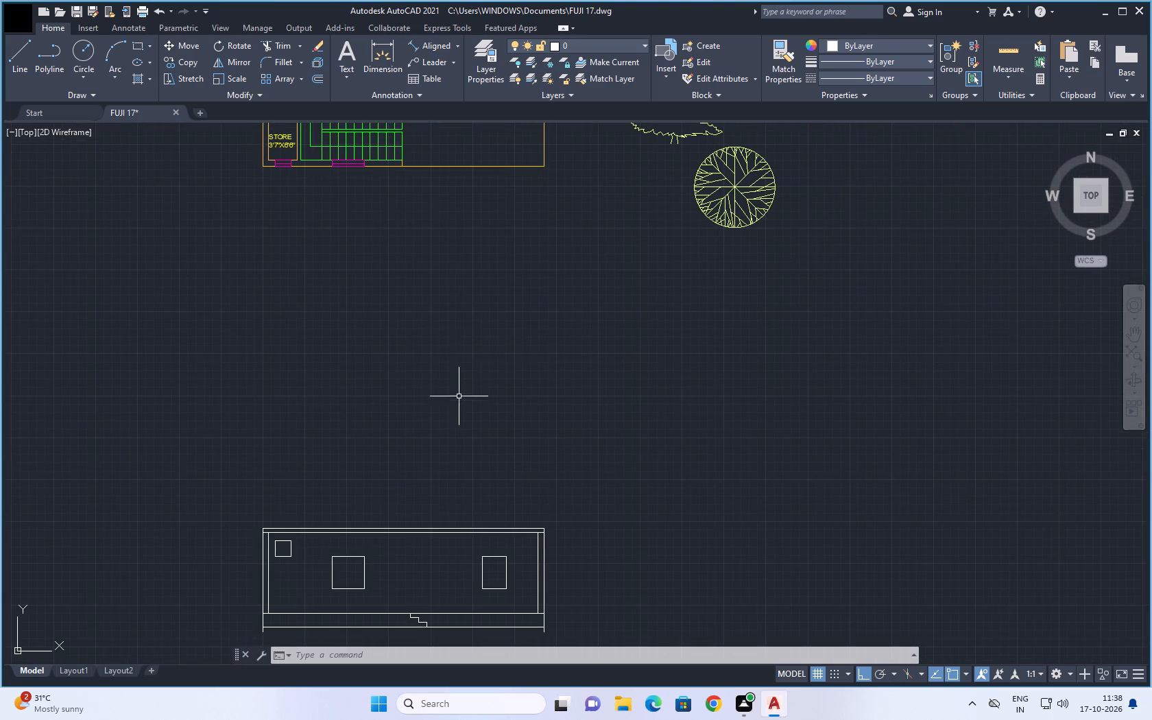
middle_drag(459, 402, 442, 284)
scroll(424, 523, up, 2)
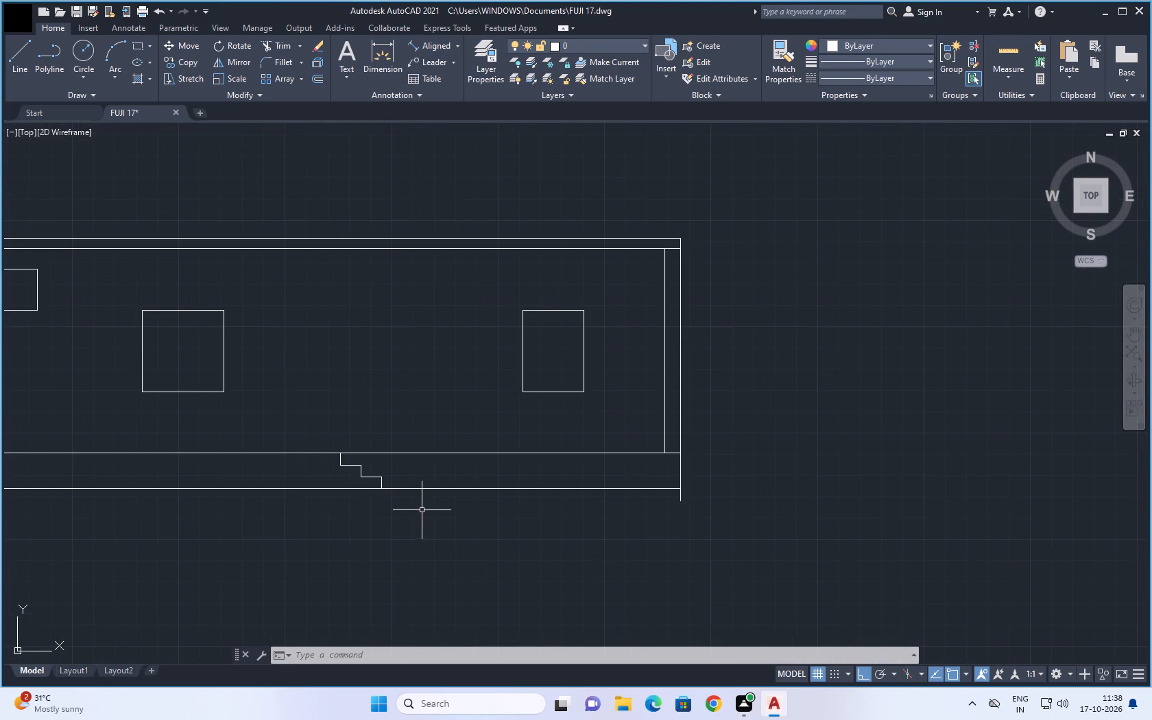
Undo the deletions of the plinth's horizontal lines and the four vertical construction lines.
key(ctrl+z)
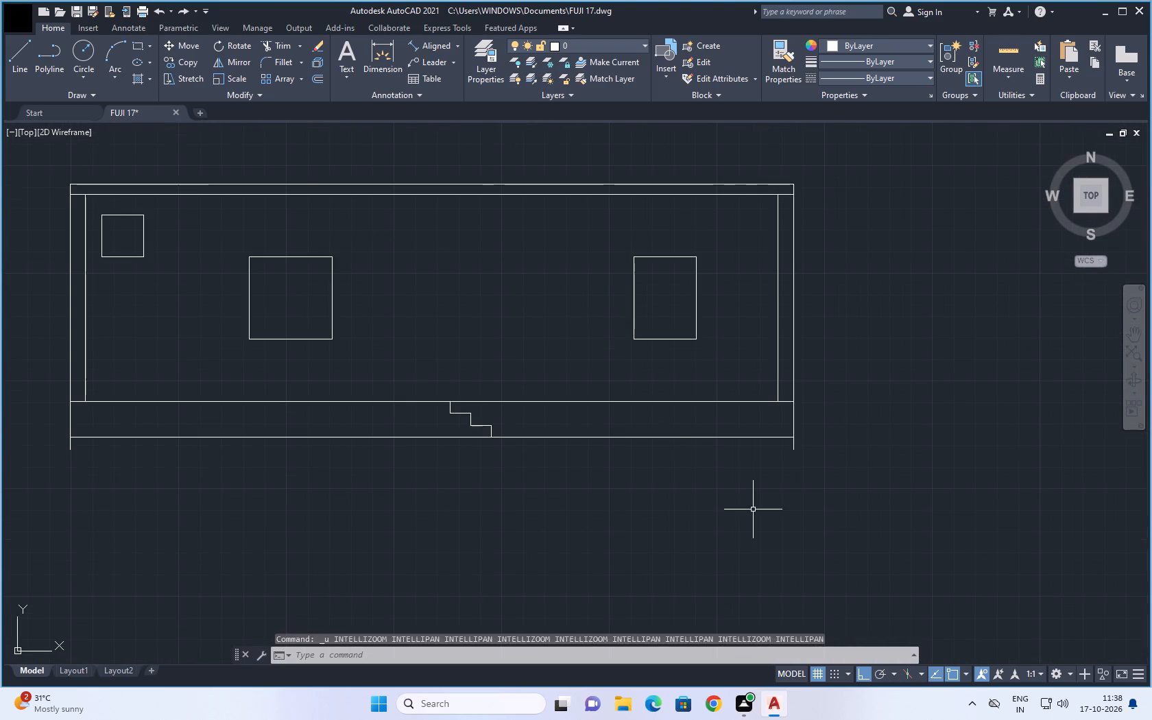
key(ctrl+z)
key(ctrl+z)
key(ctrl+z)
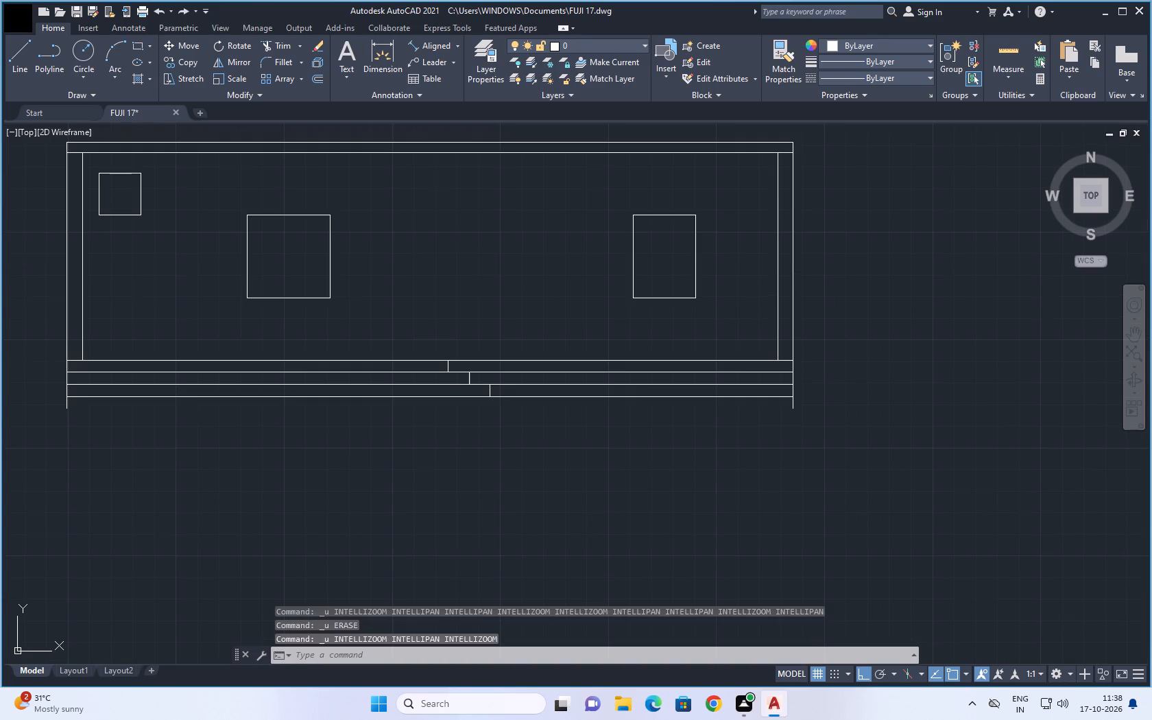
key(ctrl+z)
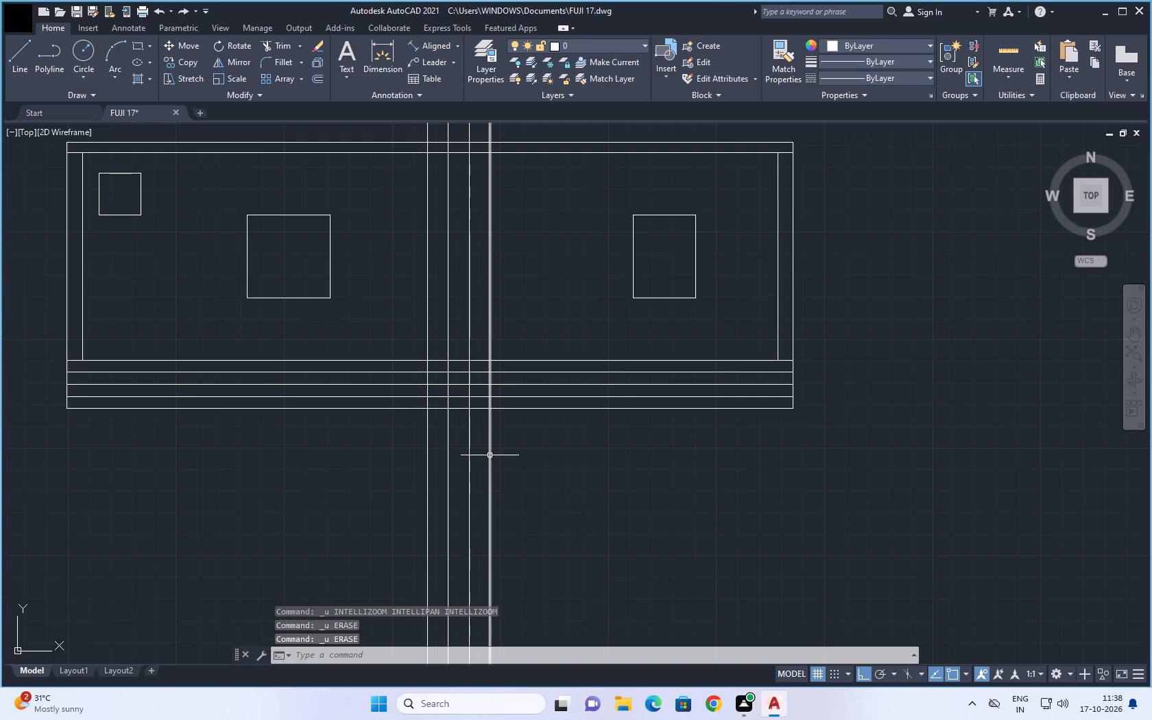
Examine how the four vertical construction lines run from the plan's entrance steps down to the elevation's plinth.
scroll(571, 466, down, 1)
scroll(627, 498, down, 1)
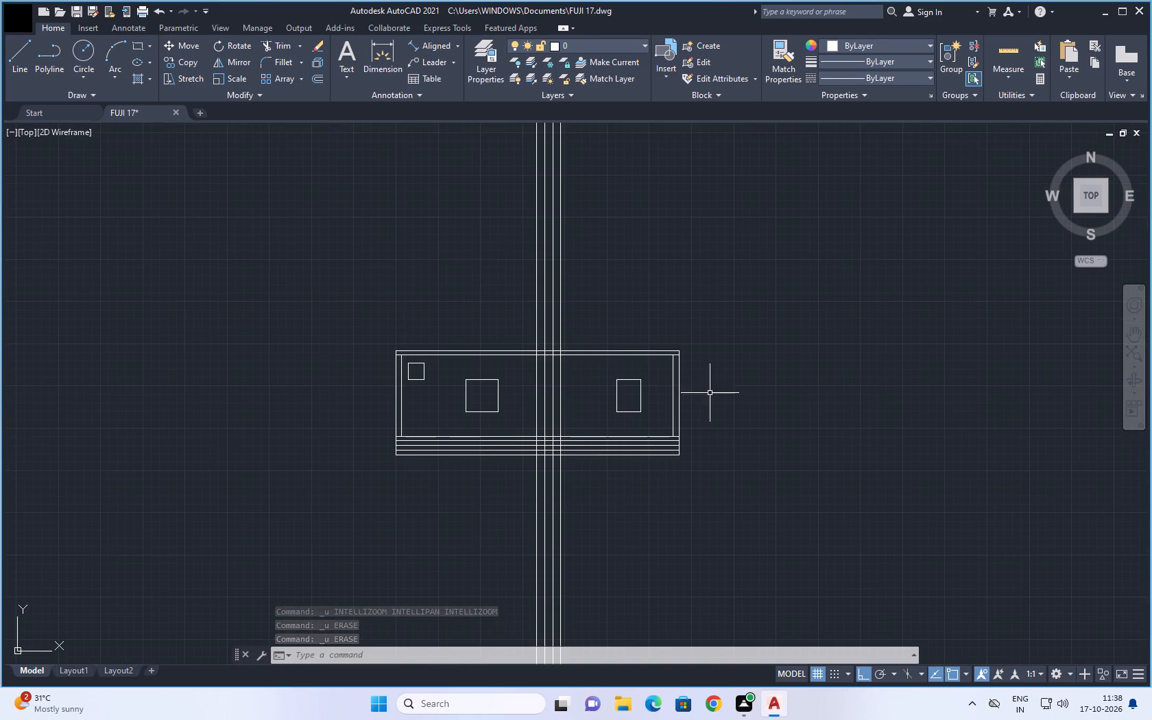
middle_drag(729, 325, 648, 419)
middle_drag(529, 311, 518, 509)
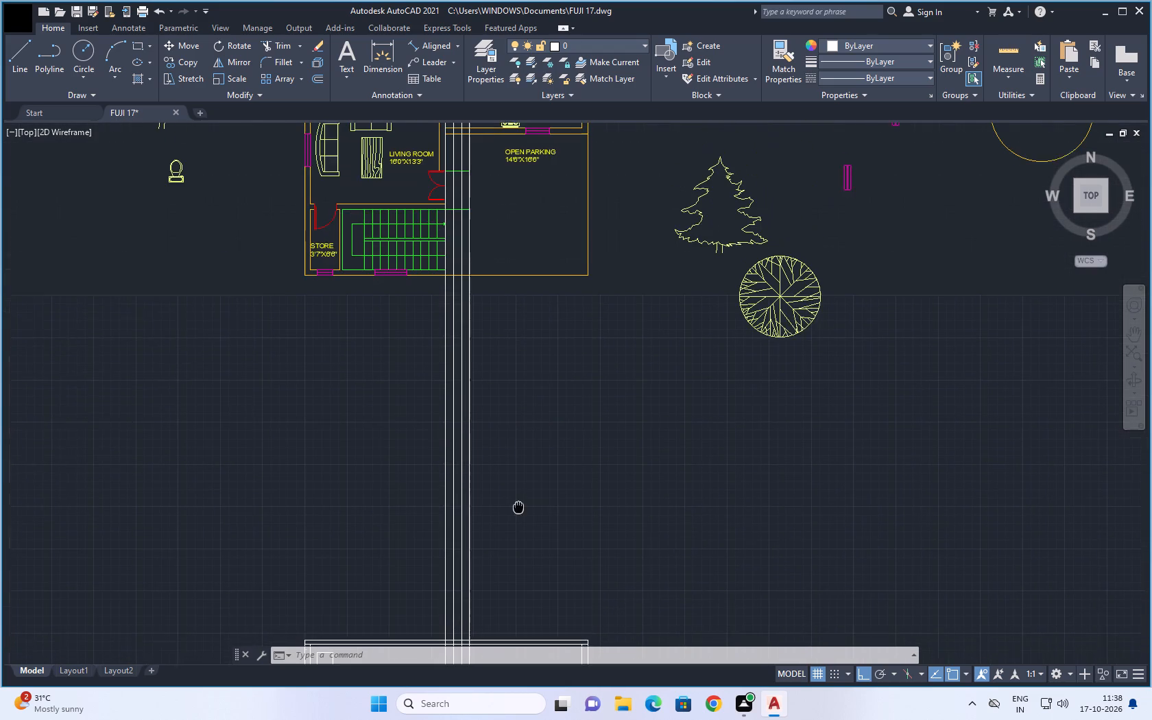
middle_drag(518, 509, 520, 513)
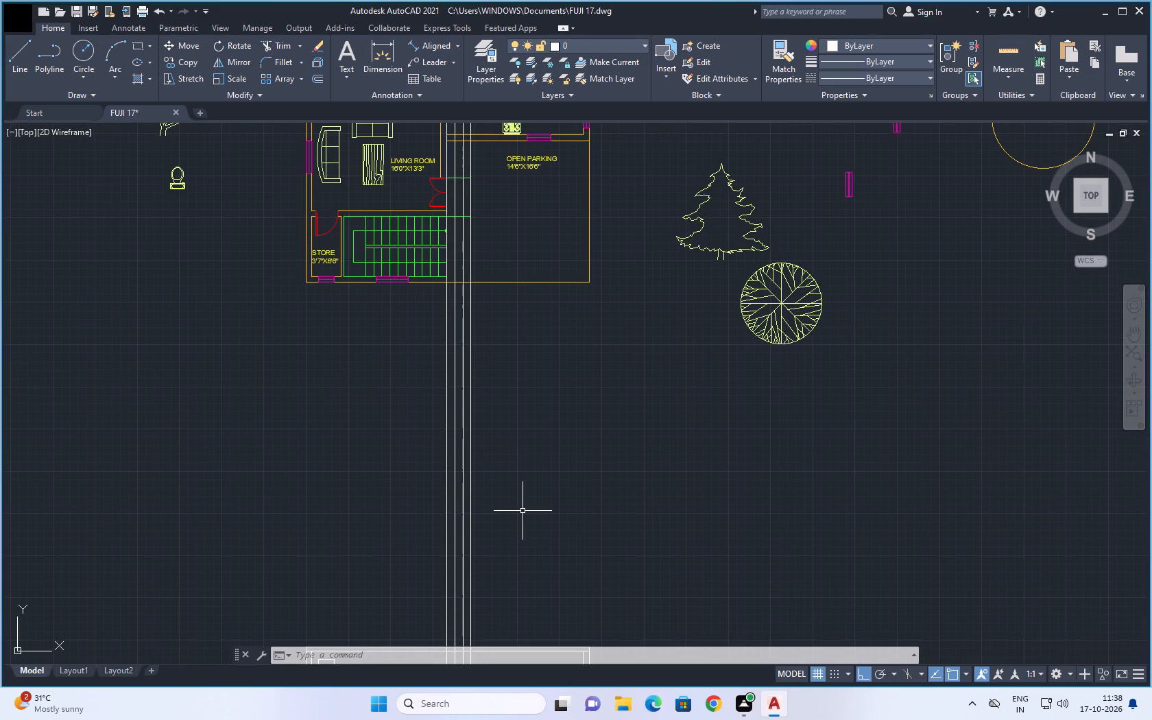
middle_drag(523, 510, 523, 436)
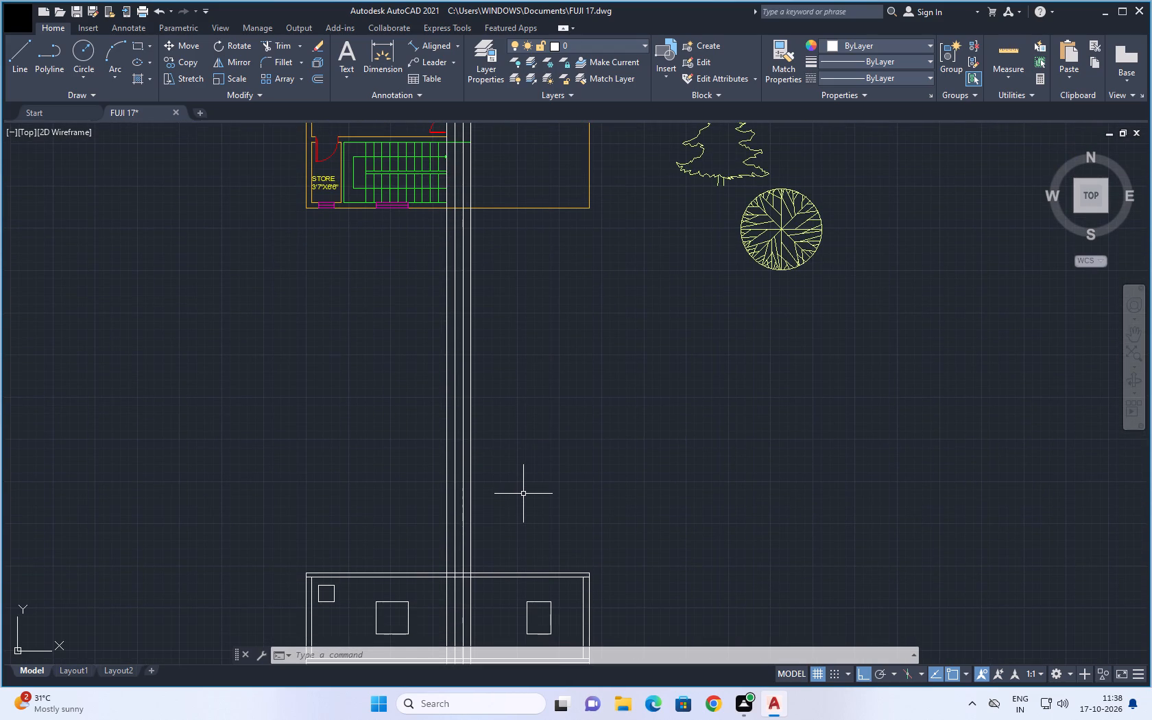
middle_drag(524, 488, 536, 432)
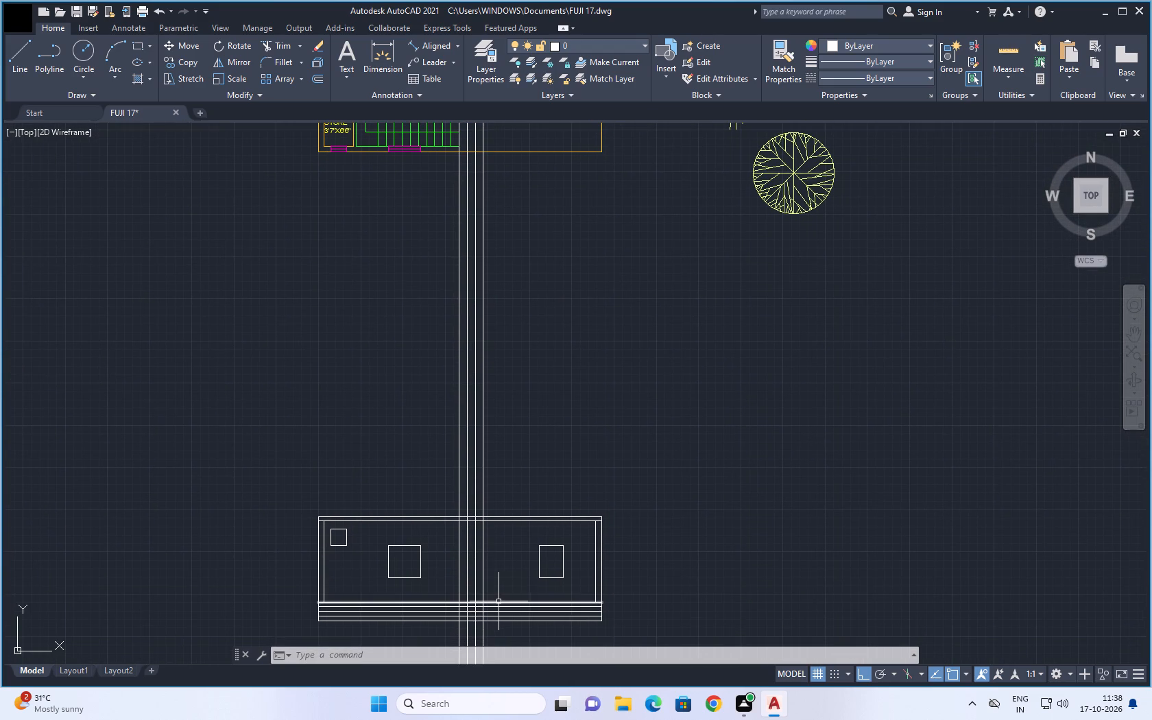
Examine how the four vertical construction lines link the plan's entrance steps to the elevation's plinth.
middle_drag(521, 465, 517, 509)
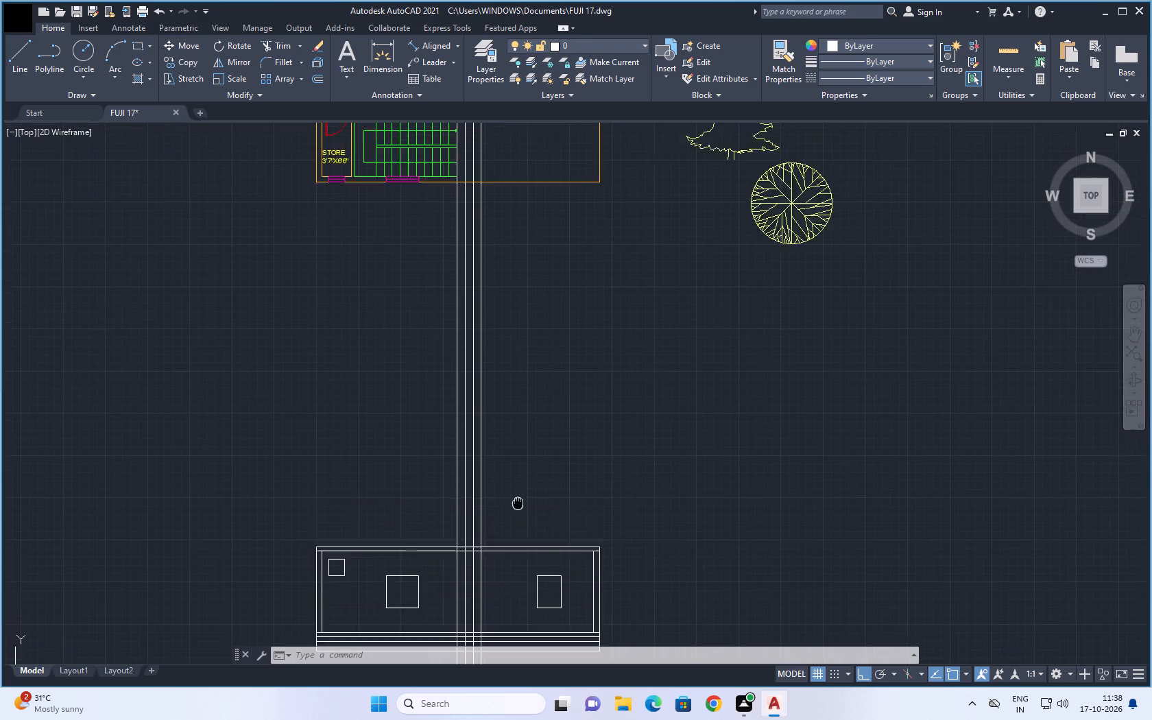
middle_drag(517, 509, 520, 459)
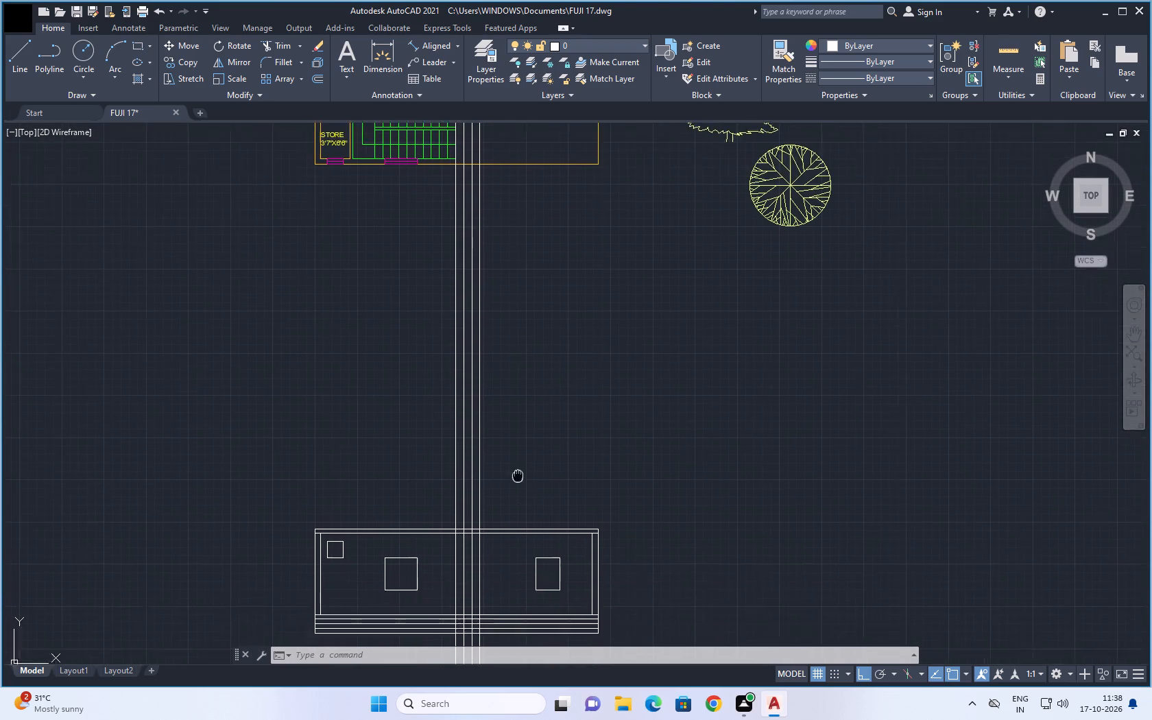
middle_drag(520, 459, 525, 422)
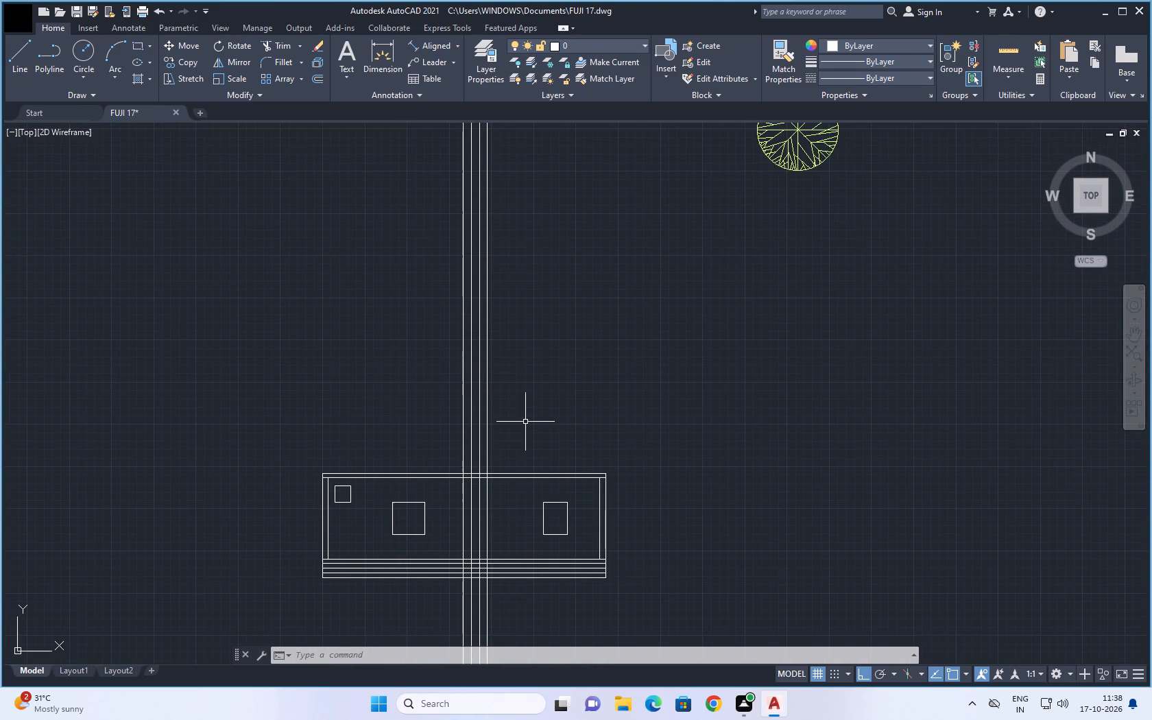
middle_drag(547, 394, 528, 504)
middle_drag(557, 374, 536, 449)
scroll(537, 450, down, 1)
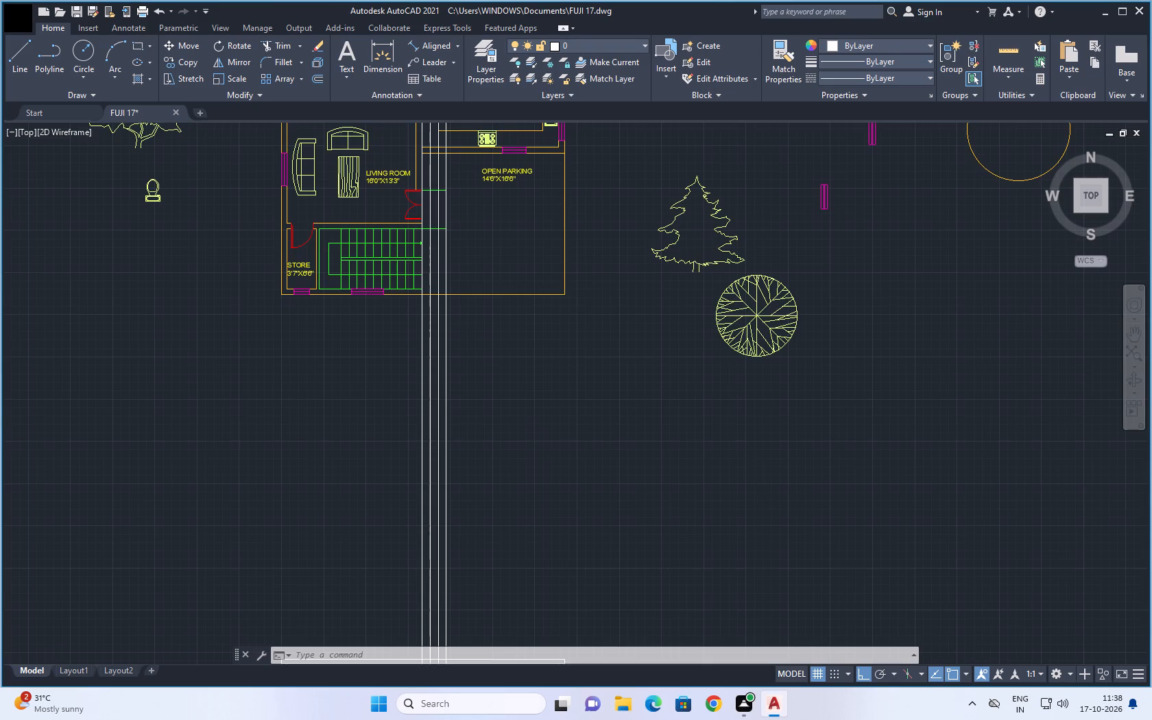
middle_drag(538, 449, 484, 335)
scroll(468, 278, up, 1)
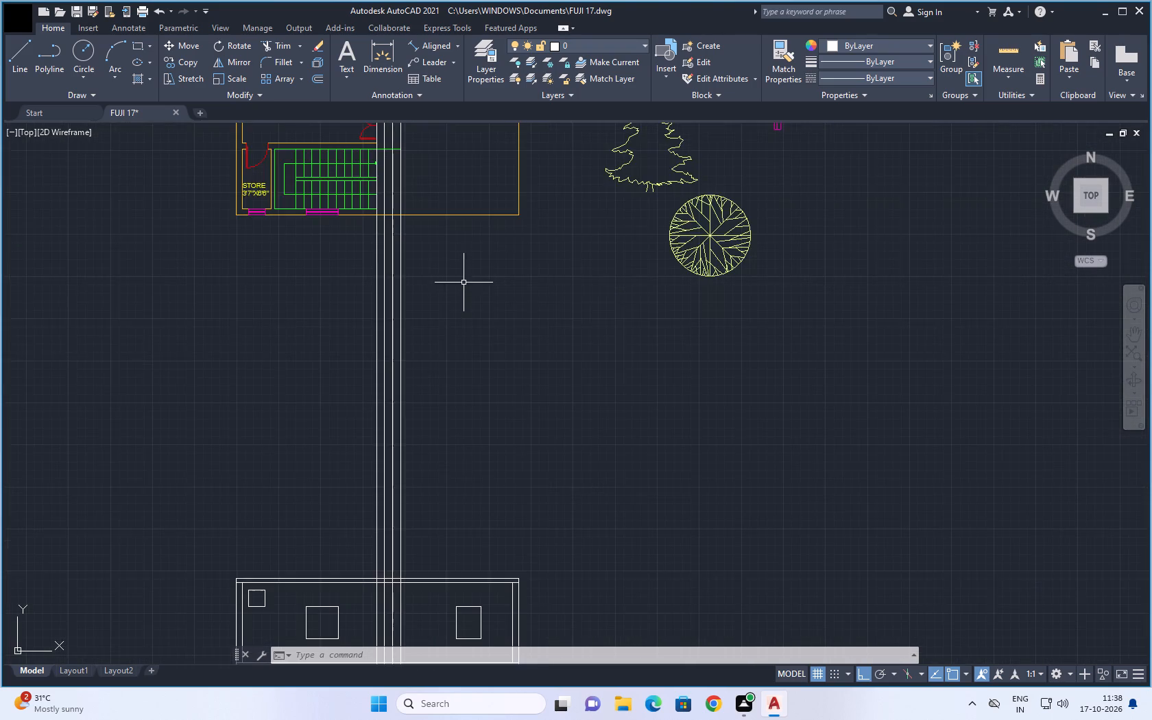
middle_drag(473, 314, 520, 409)
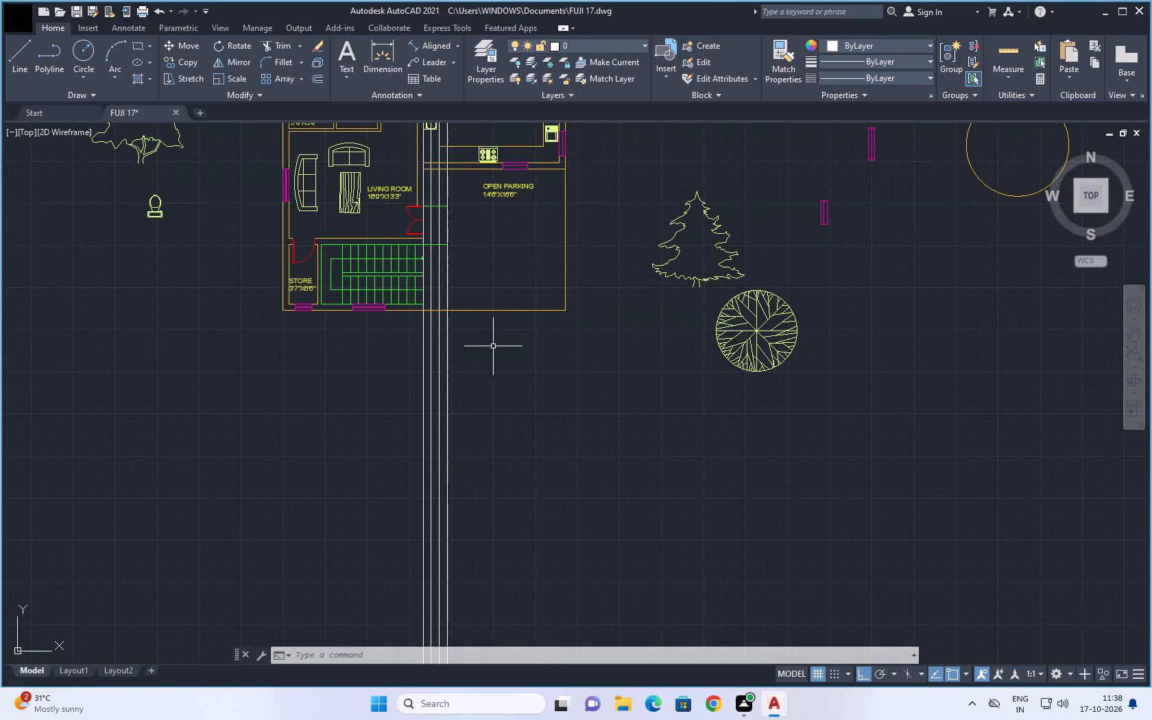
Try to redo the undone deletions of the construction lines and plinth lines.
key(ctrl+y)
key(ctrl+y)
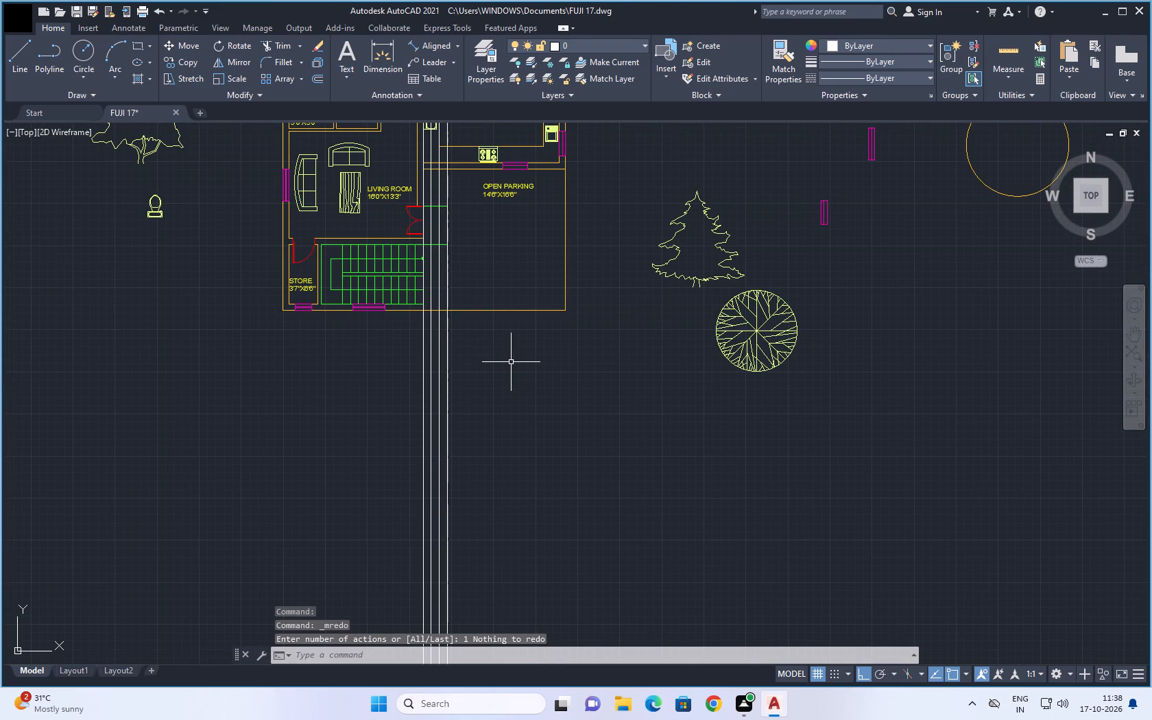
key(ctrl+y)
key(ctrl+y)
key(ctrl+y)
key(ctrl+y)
Undo the stepped line drawn on the elevation's plinth, keeping the four vertical construction lines and the level lines.
scroll(510, 387, down, 2)
middle_drag(531, 423, 501, 372)
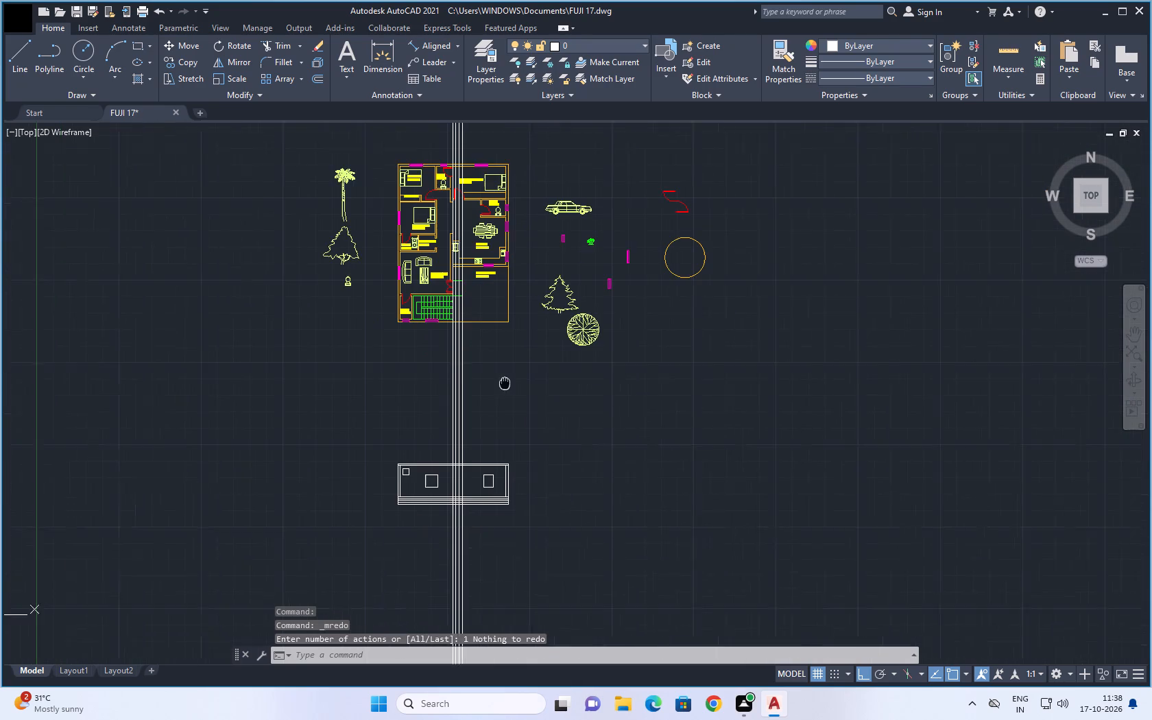
middle_drag(501, 372, 491, 359)
key(ctrl+z)
key(ctrl+z)
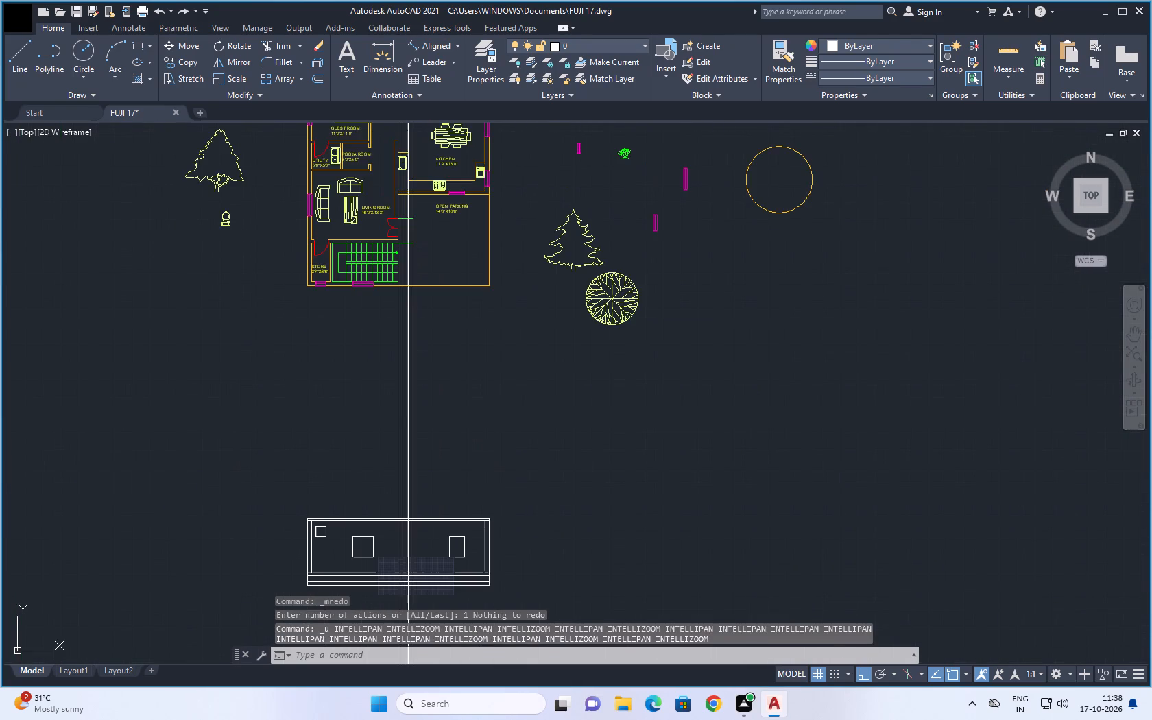
key(ctrl+z)
scroll(489, 379, down, 2)
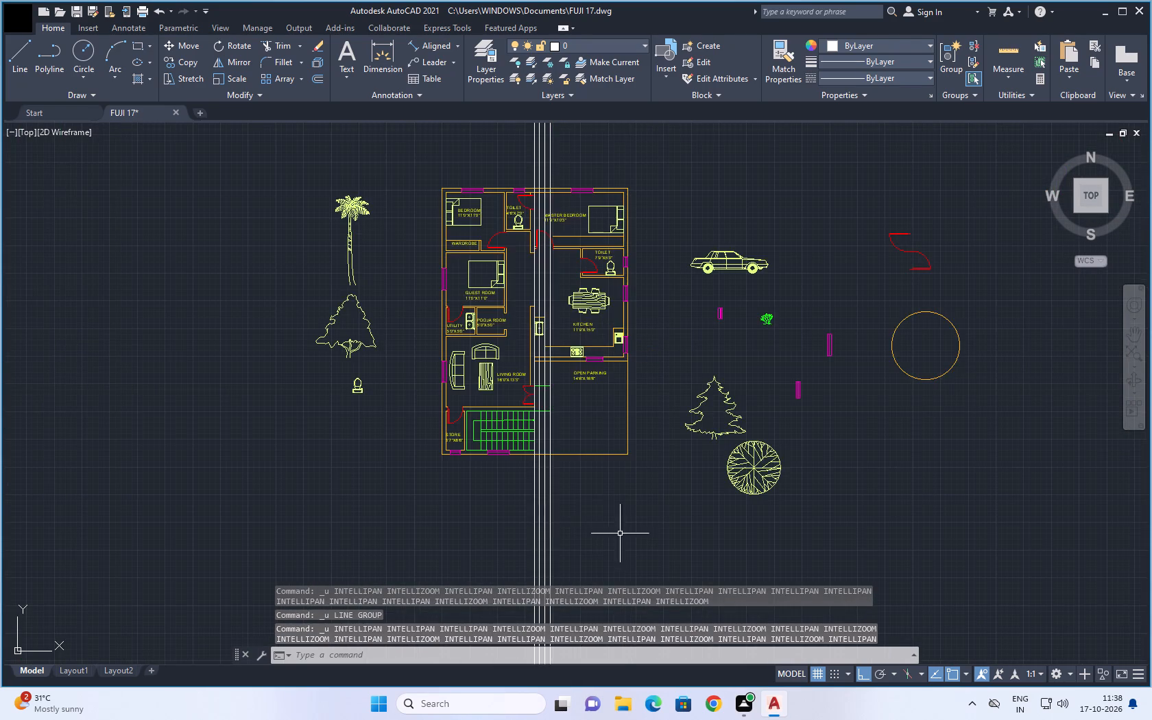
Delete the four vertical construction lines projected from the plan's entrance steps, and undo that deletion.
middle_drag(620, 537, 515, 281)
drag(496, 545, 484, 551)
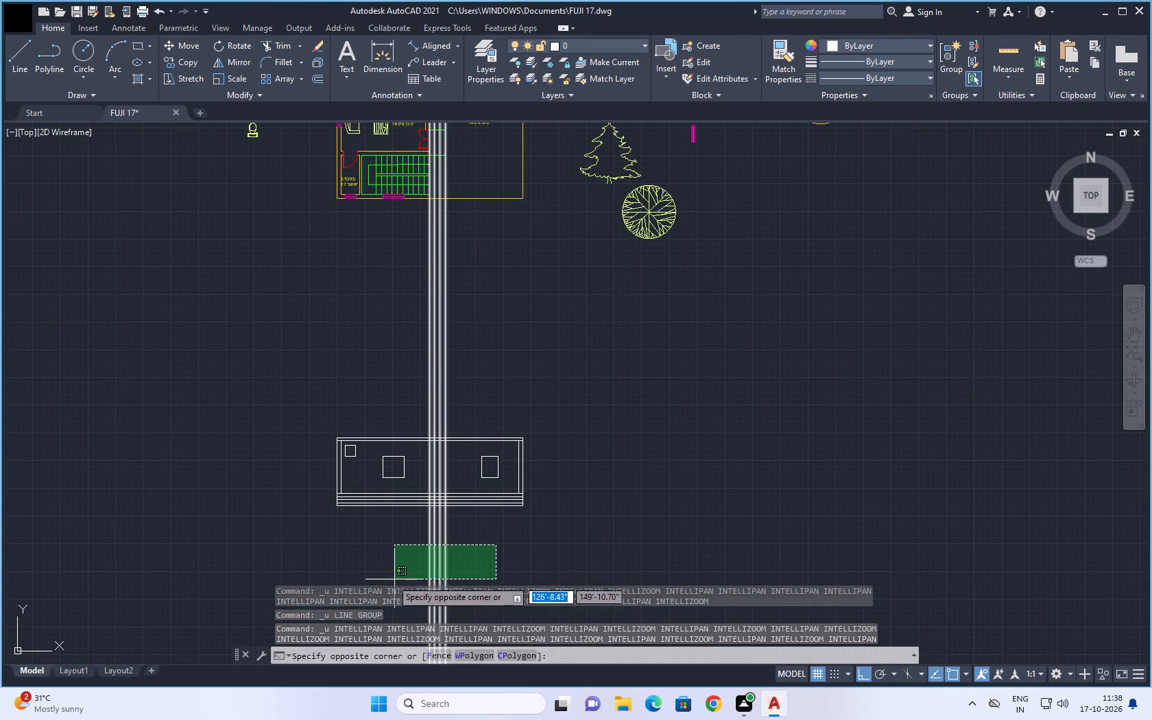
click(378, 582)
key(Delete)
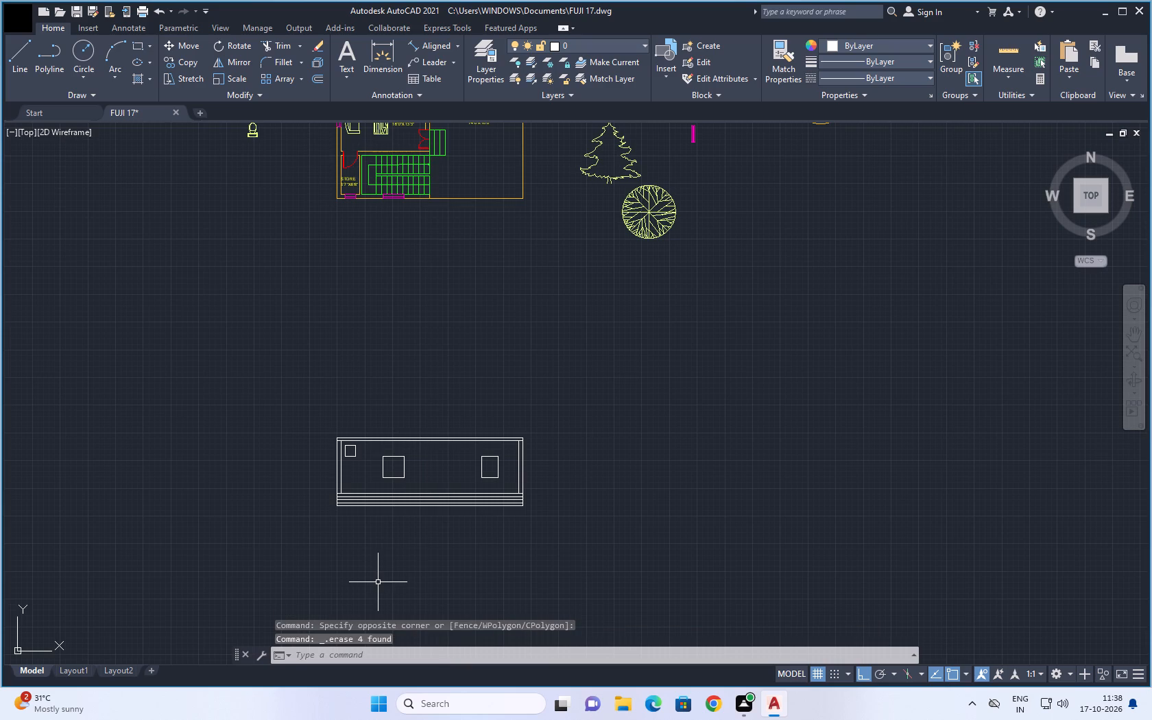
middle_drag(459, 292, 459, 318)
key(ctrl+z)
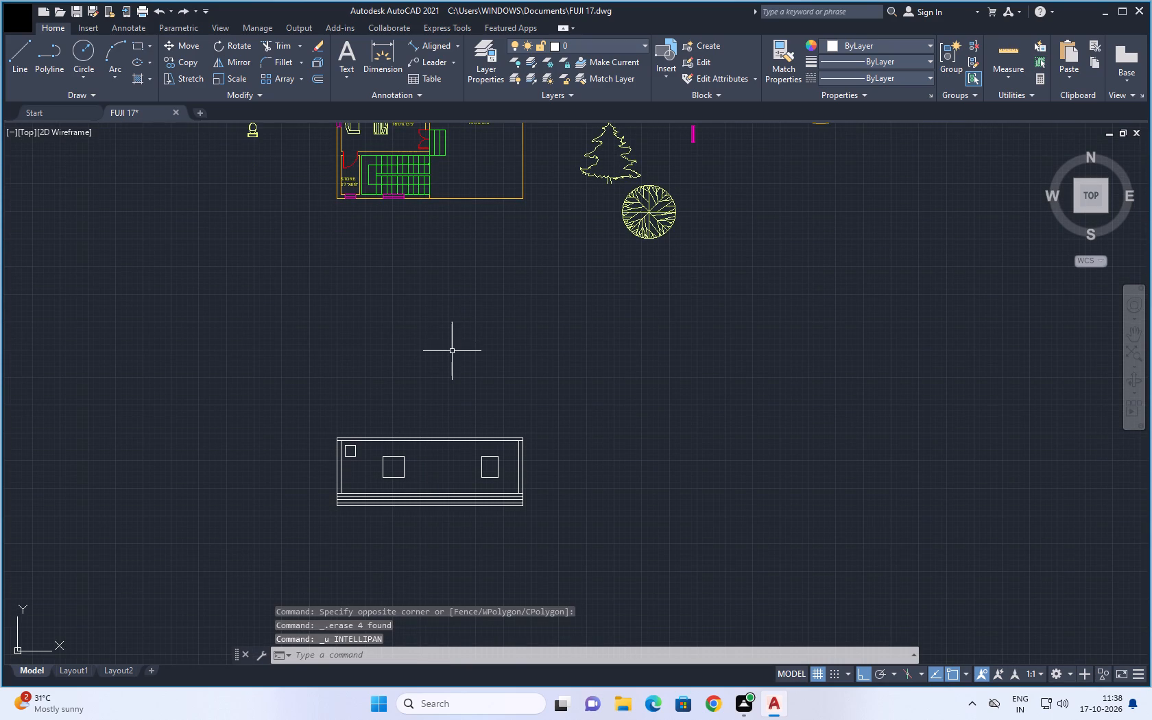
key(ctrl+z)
Draw a stepped line with four 7" risers and three 1' treads through the plinth's grid intersections, rising leftward from its base to its top.
scroll(472, 529, up, 3)
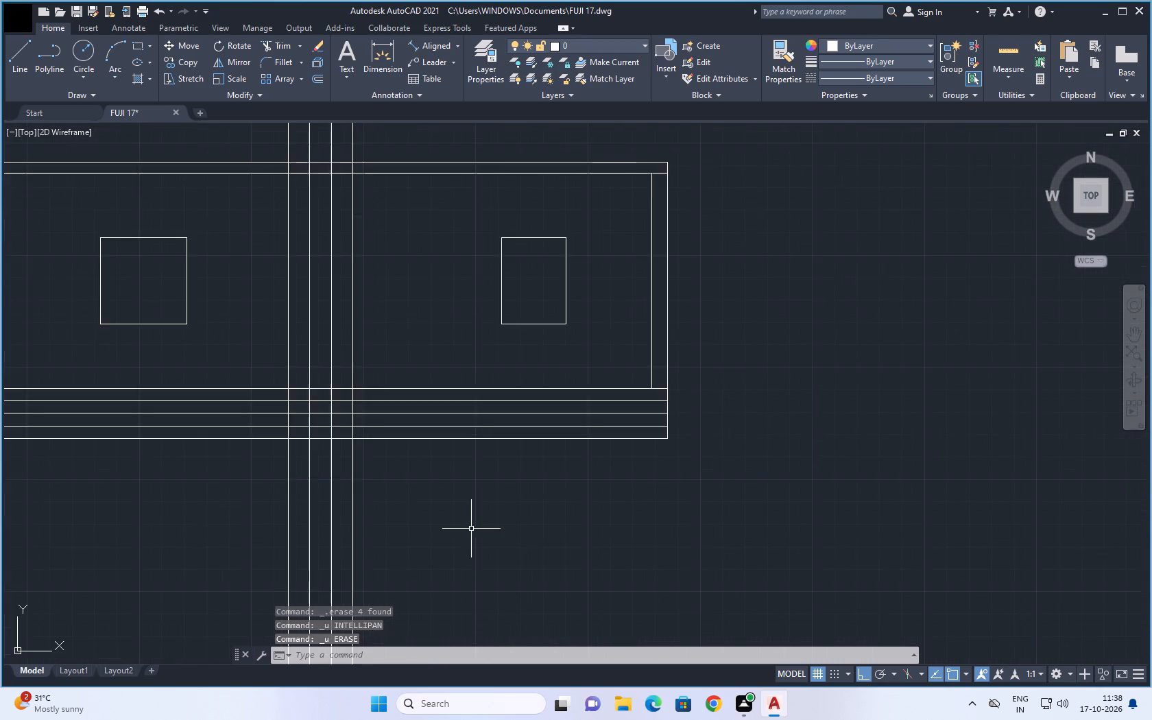
middle_drag(470, 527, 556, 540)
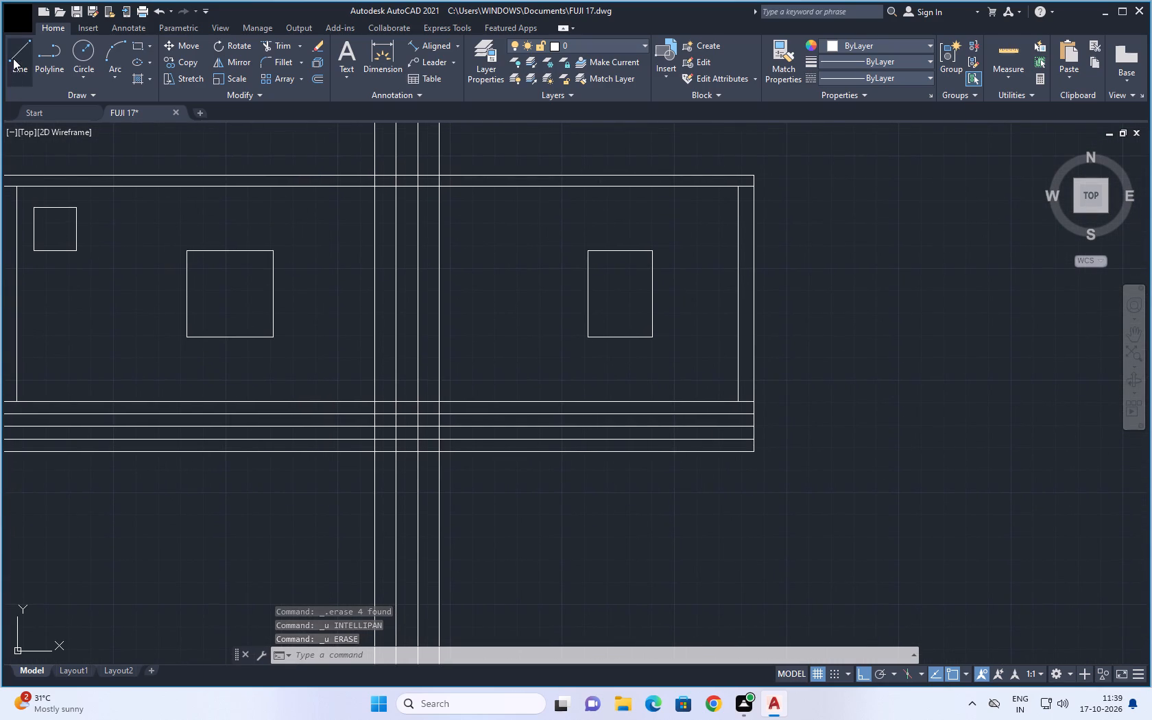
click(13, 58)
scroll(451, 488, up, 2)
middle_drag(464, 488, 542, 581)
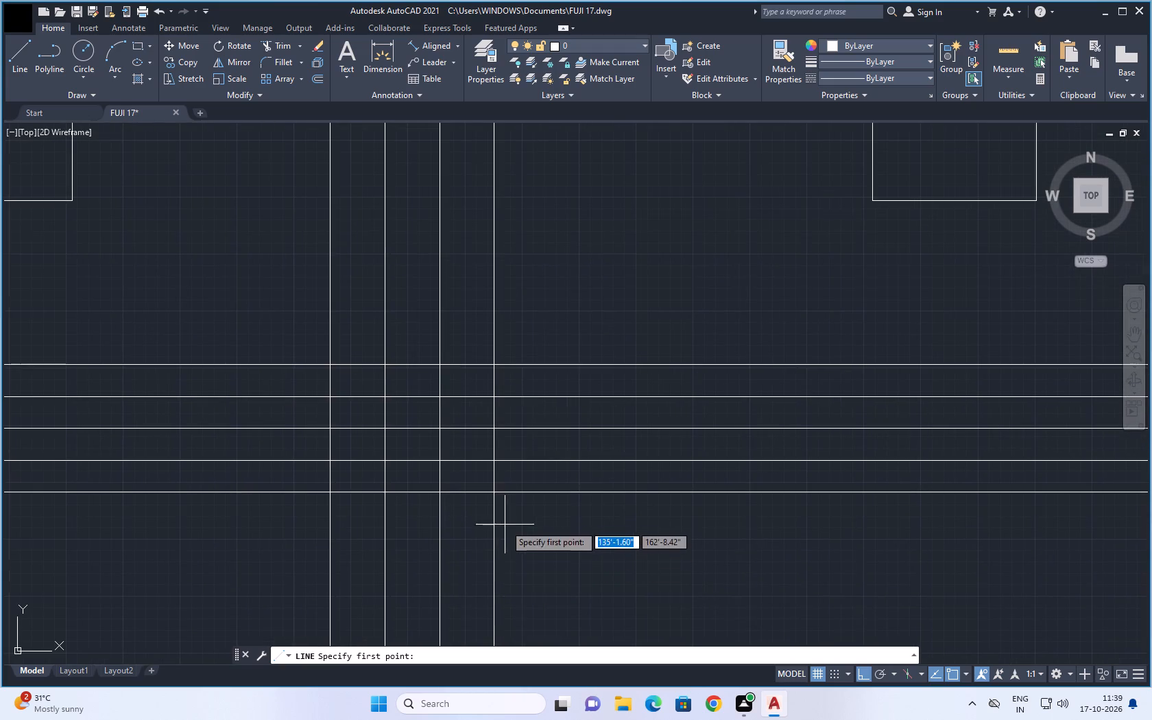
click(493, 494)
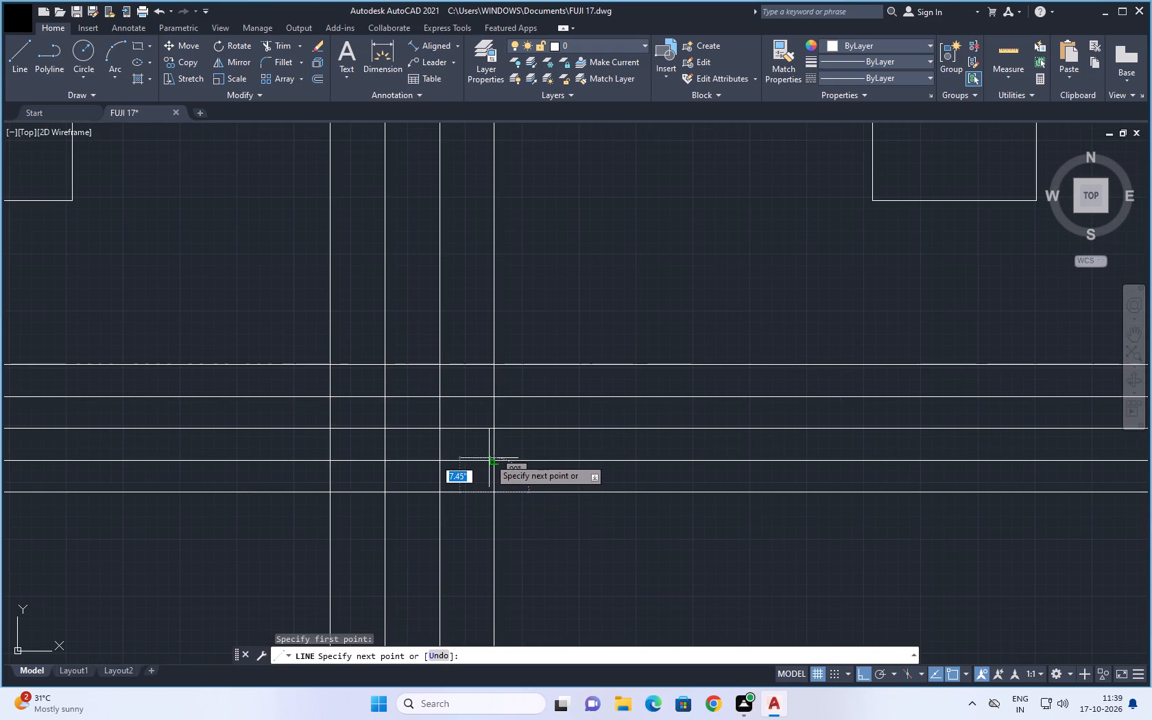
click(497, 464)
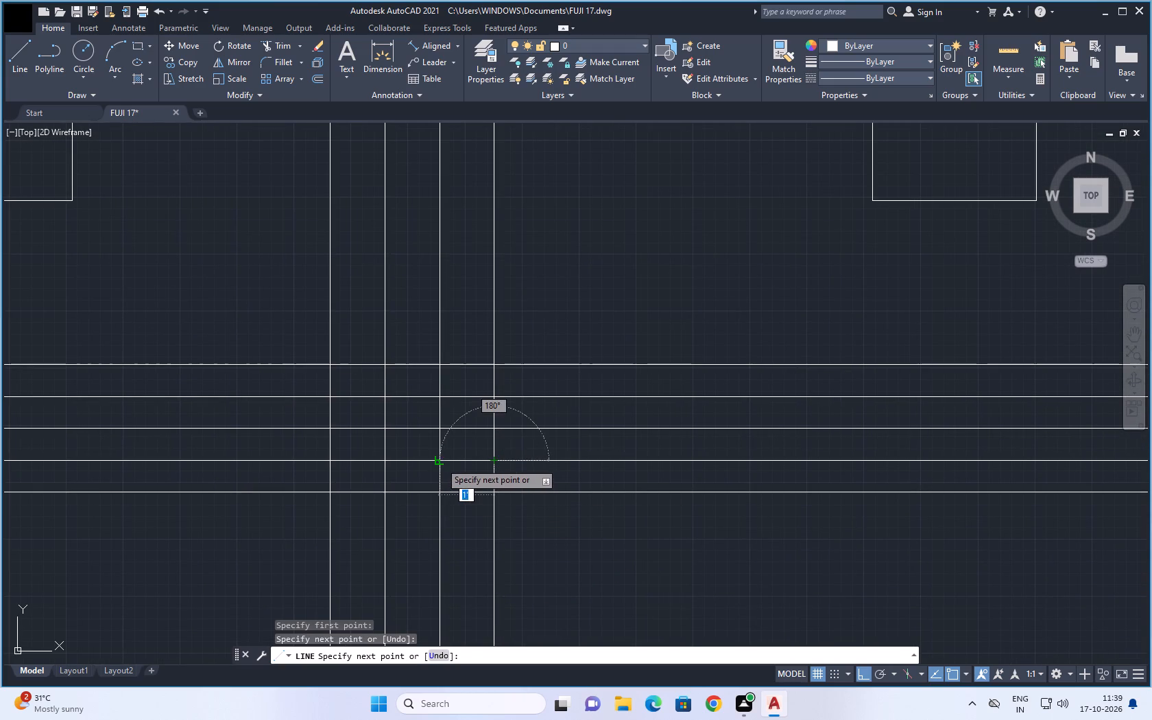
click(440, 462)
click(437, 426)
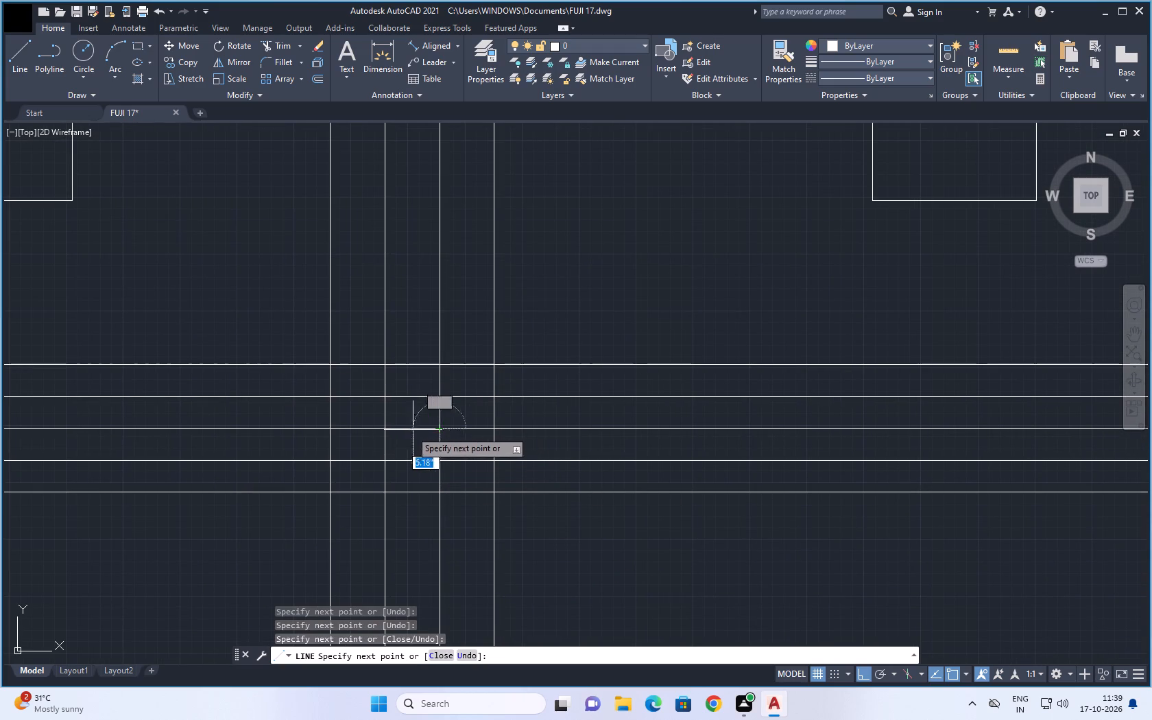
click(387, 429)
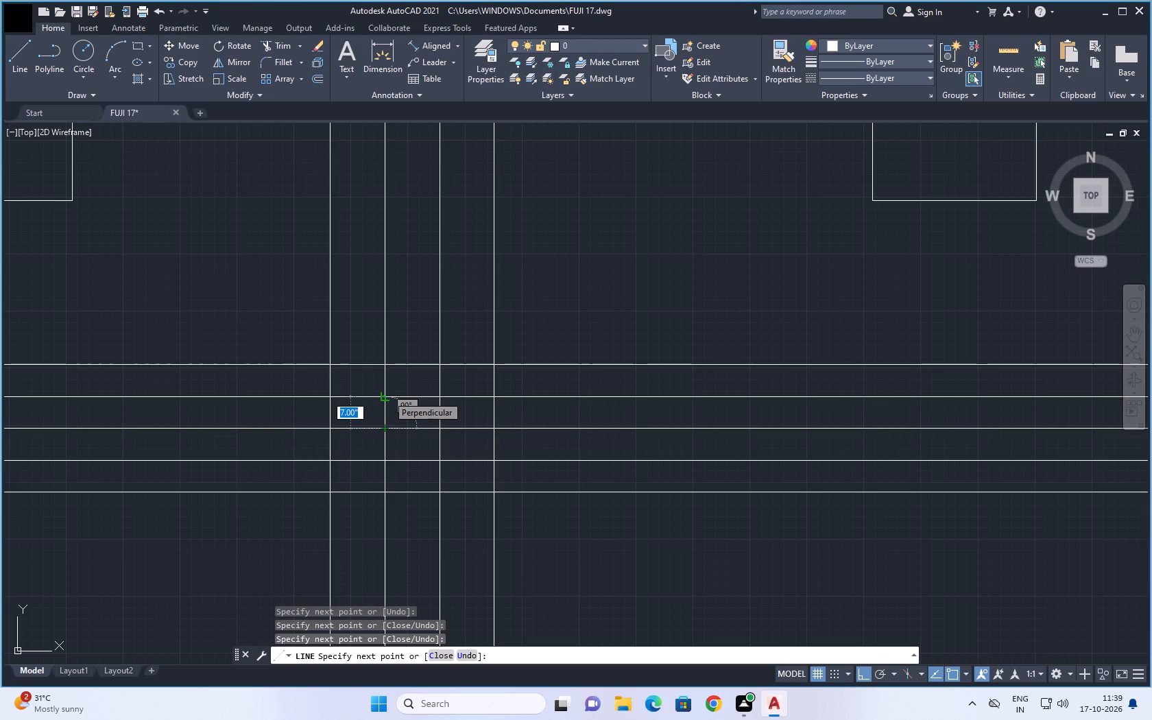
click(387, 395)
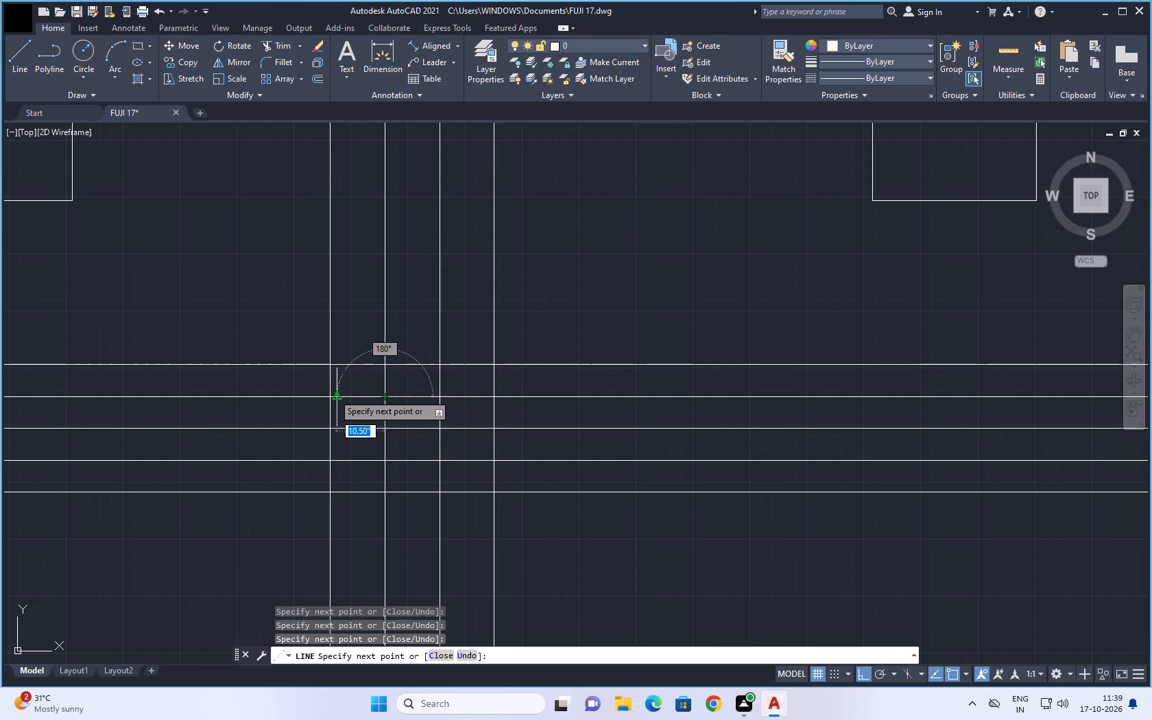
click(330, 394)
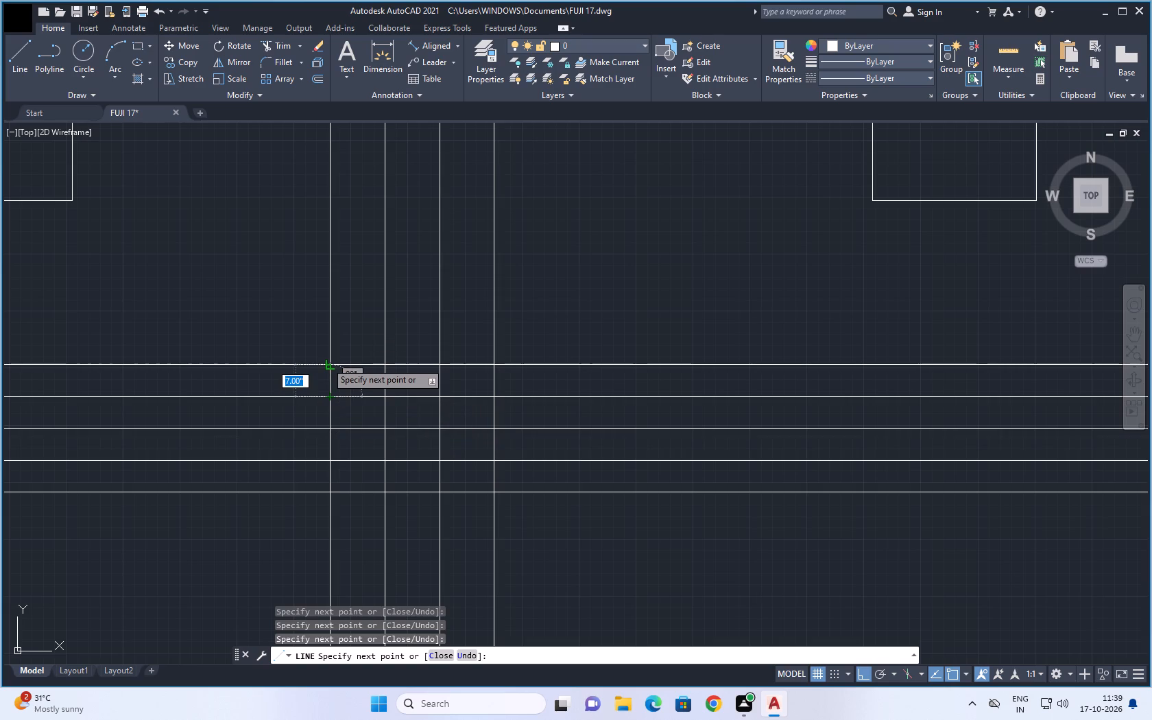
click(326, 362)
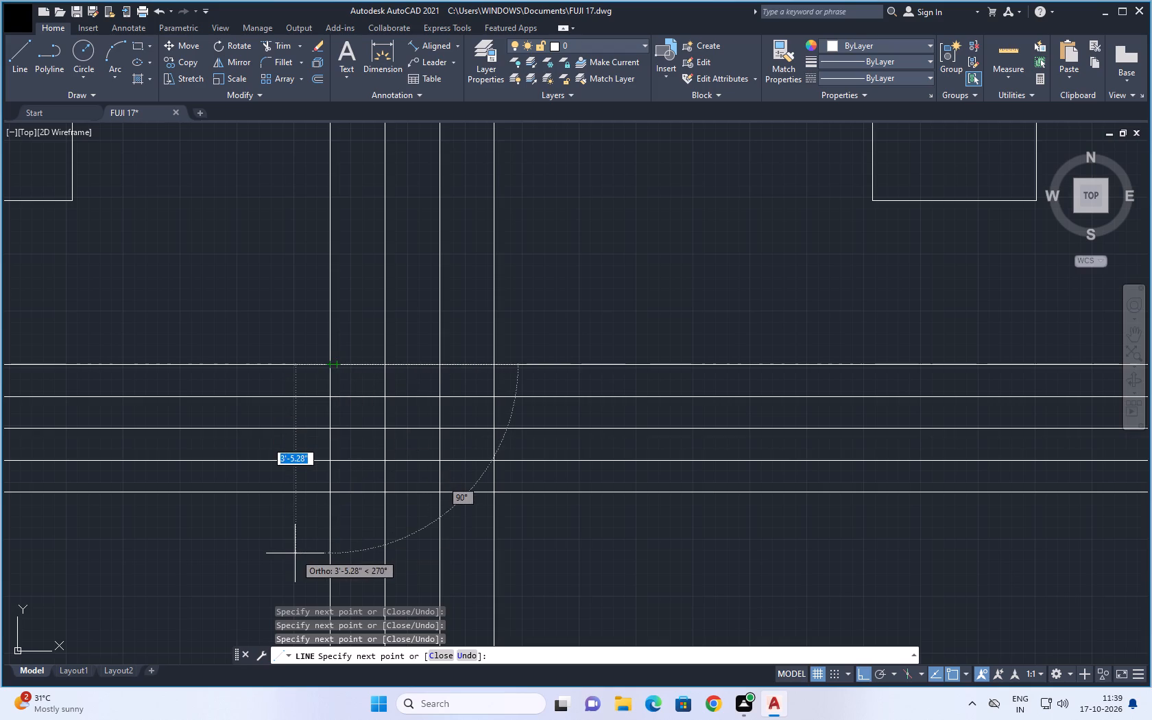
key(Escape)
key(Escape)
Delete the four vertical construction lines crossing the elevation.
scroll(407, 557, down, 2)
middle_drag(457, 565, 445, 426)
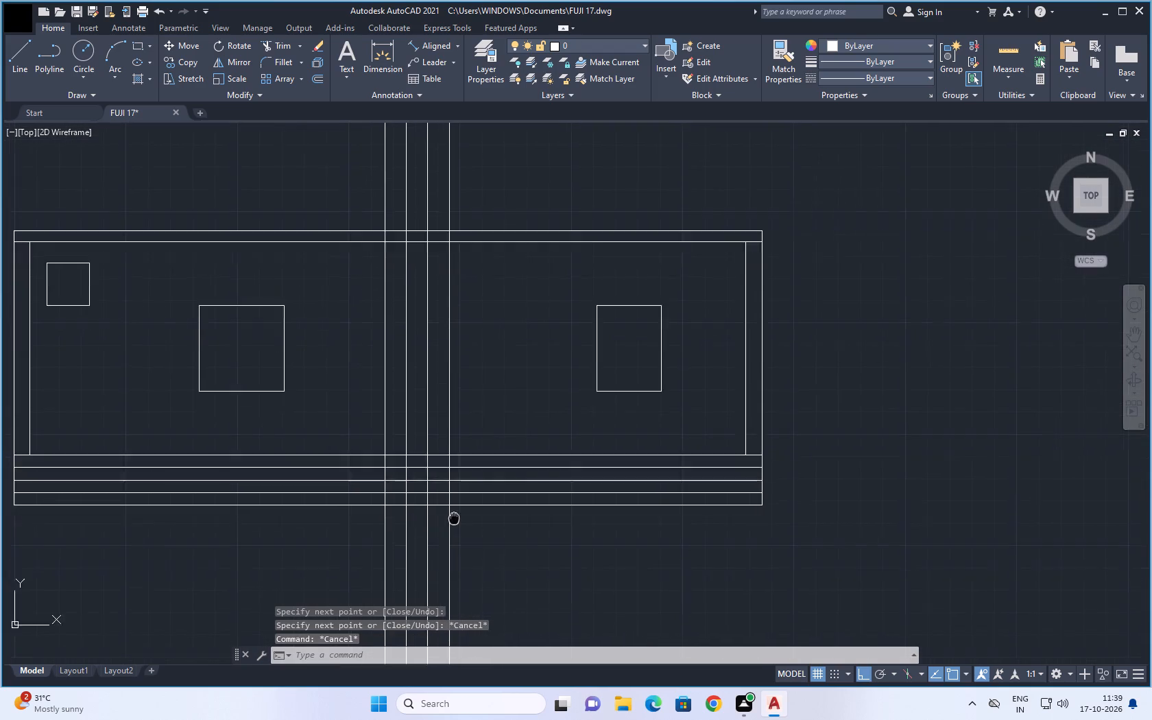
middle_drag(445, 426, 445, 414)
drag(531, 443, 483, 472)
click(173, 570)
key(Delete)
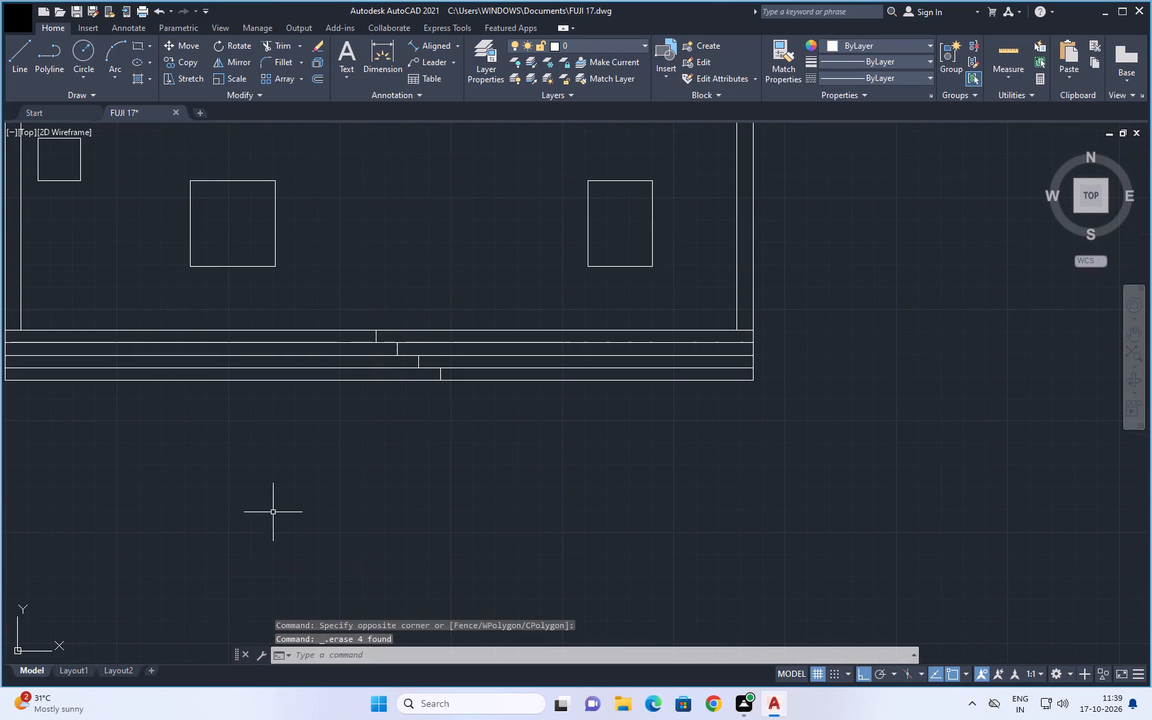
Delete the plinth's three intermediate horizontal level lines, keeping its top and bottom lines and the stepped profile.
middle_drag(381, 442, 349, 537)
scroll(462, 524, up, 1)
middle_drag(508, 501, 508, 543)
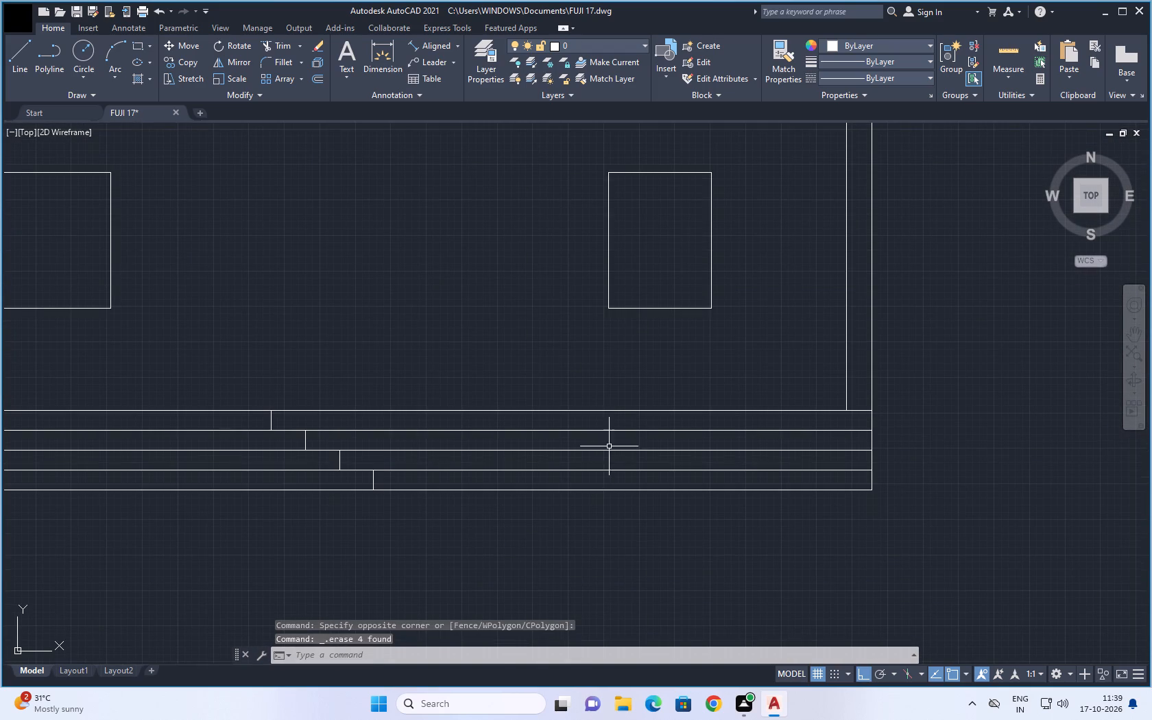
click(616, 429)
click(587, 475)
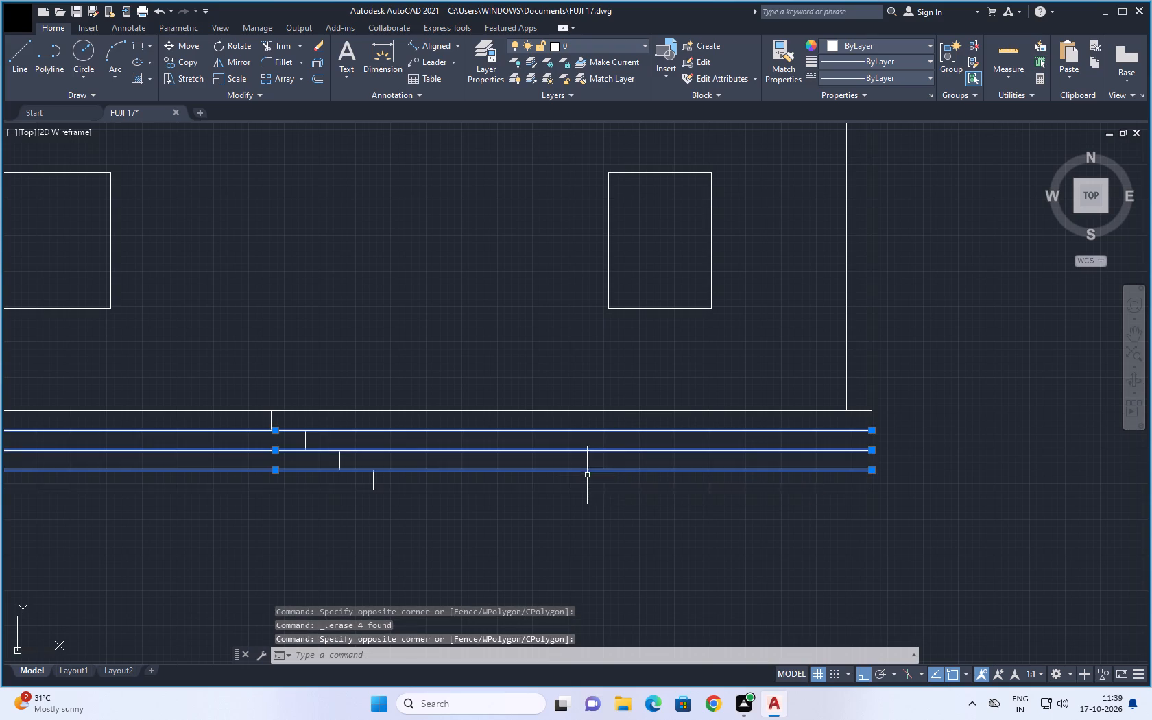
key(Delete)
Review the stepped profile on the elevation's plinth and its alignment with the entrance steps in the plan.
middle_drag(426, 572, 466, 553)
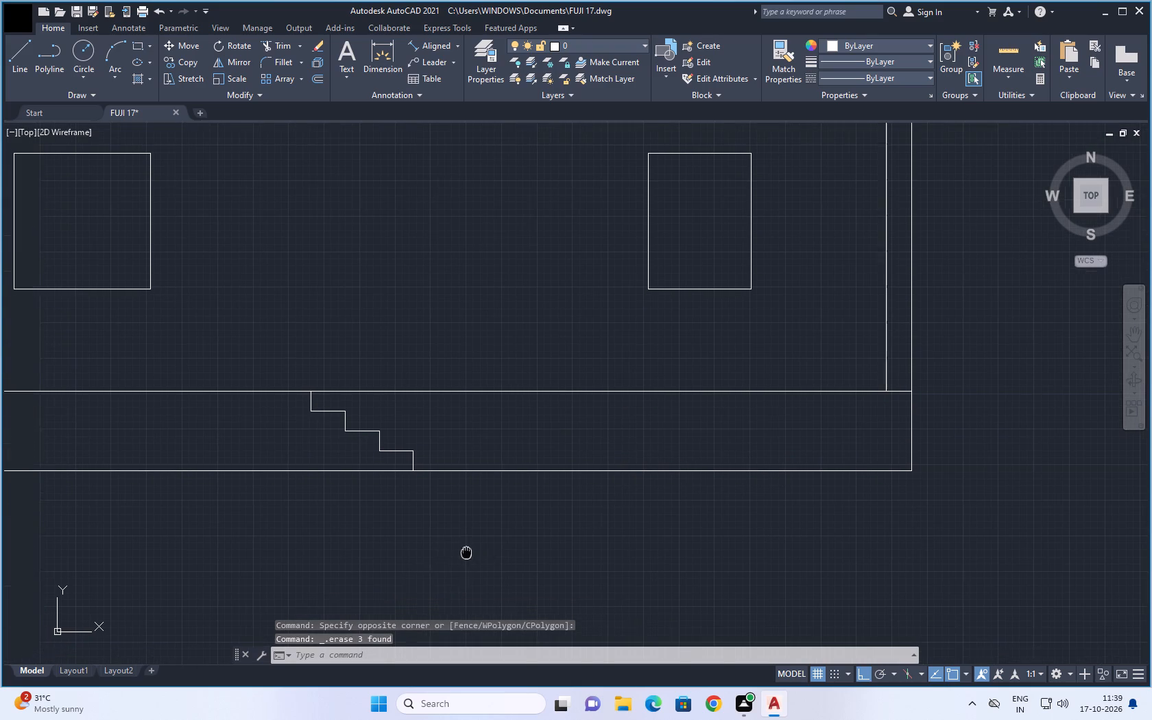
scroll(449, 536, down, 1)
middle_drag(457, 549, 529, 525)
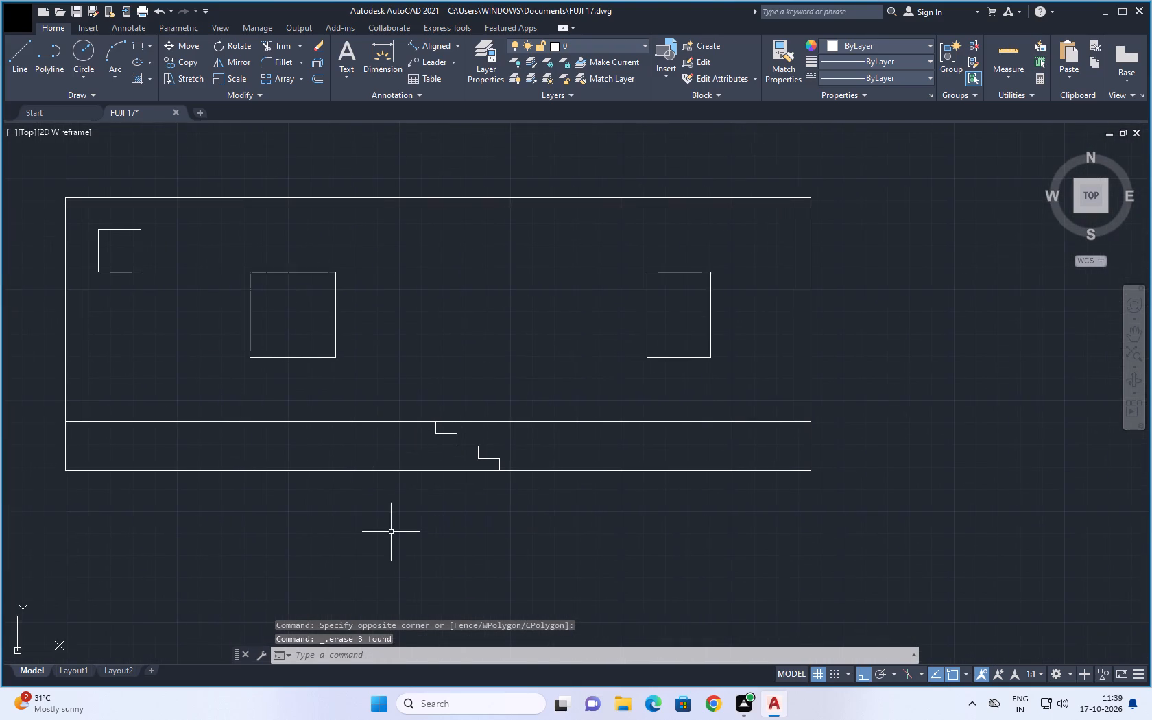
scroll(525, 529, down, 1)
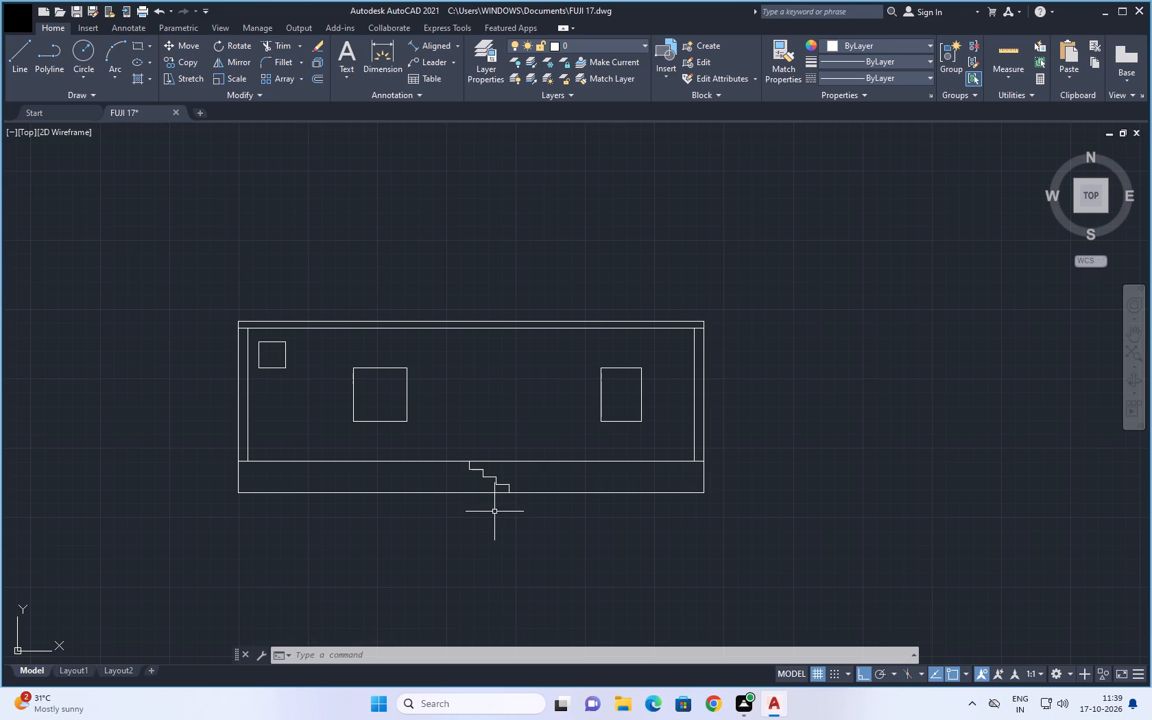
scroll(495, 512, up, 1)
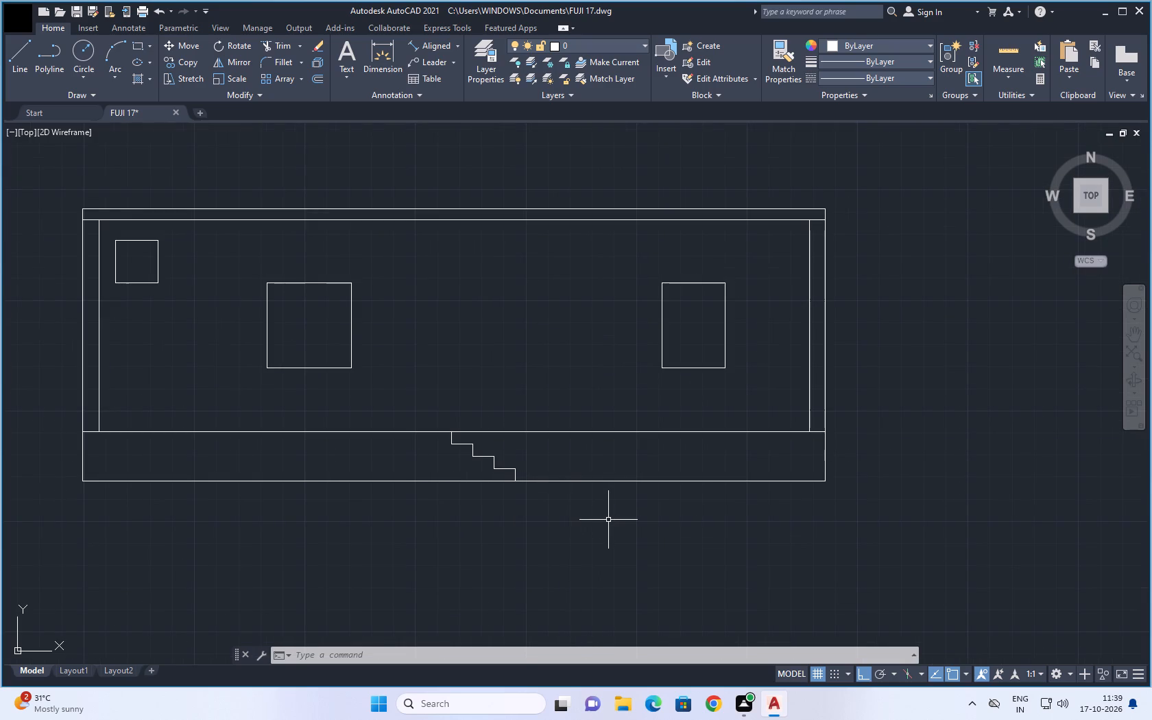
middle_drag(501, 501, 566, 507)
scroll(572, 496, up, 1)
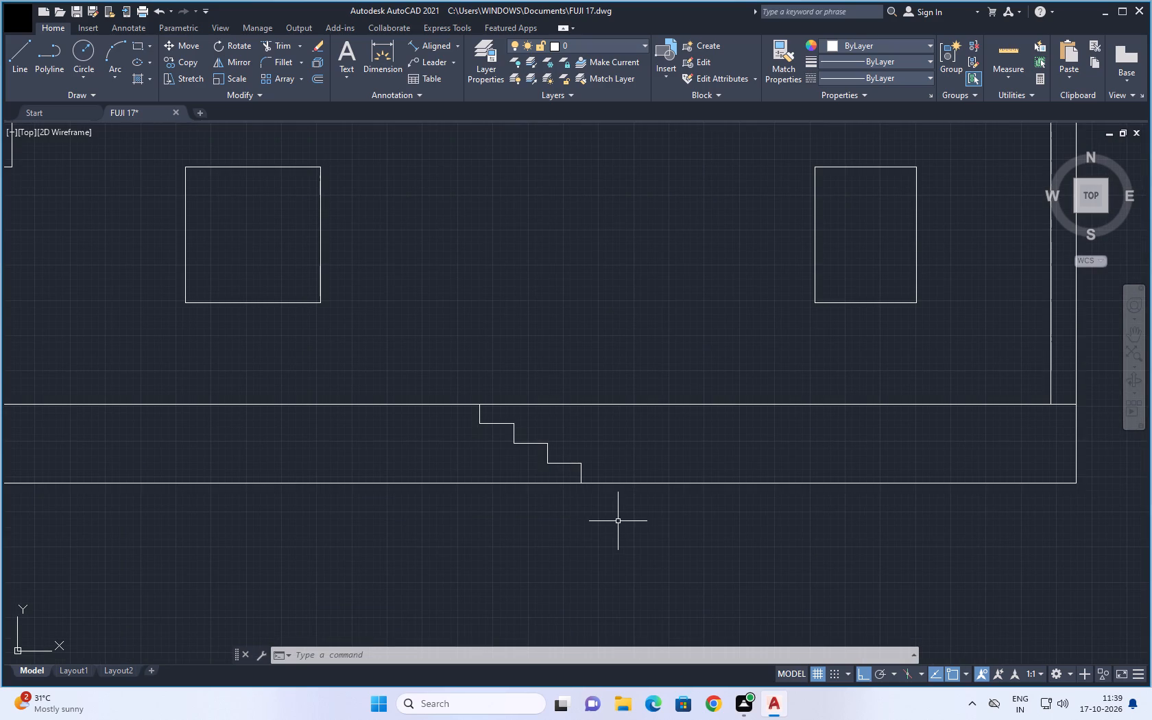
scroll(674, 533, down, 1)
middle_drag(603, 542, 598, 573)
scroll(640, 410, down, 1)
middle_drag(635, 387, 646, 440)
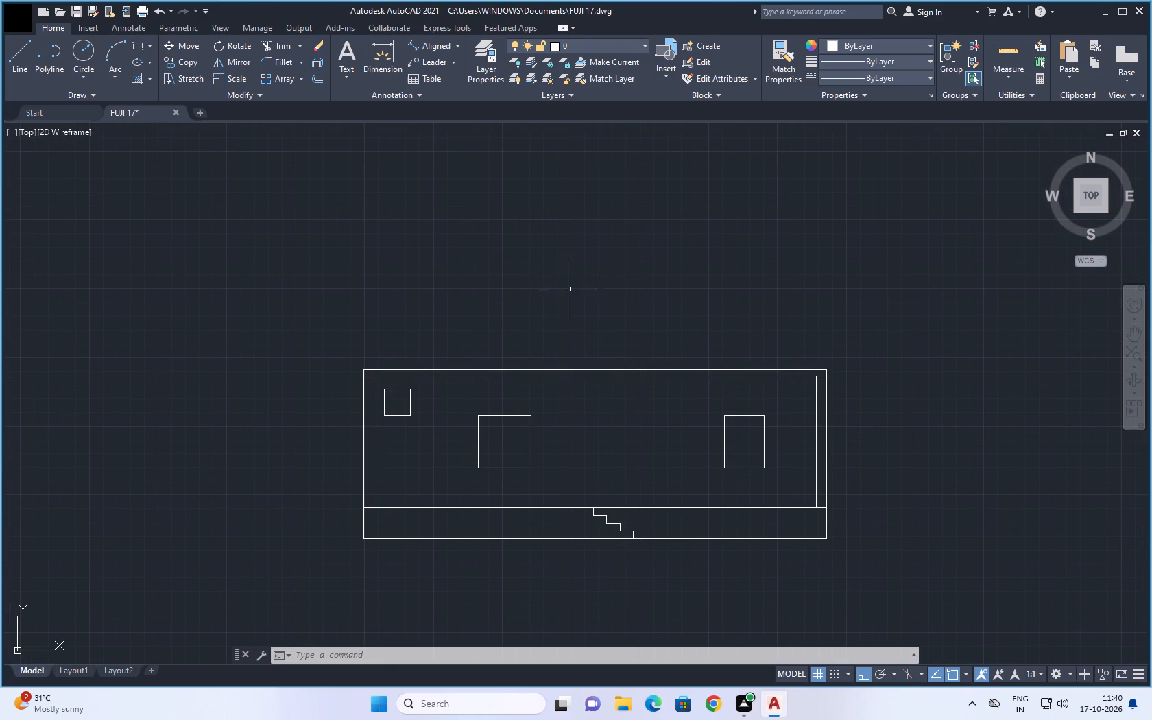
middle_drag(577, 275, 557, 393)
scroll(573, 300, down, 2)
middle_drag(635, 212, 576, 407)
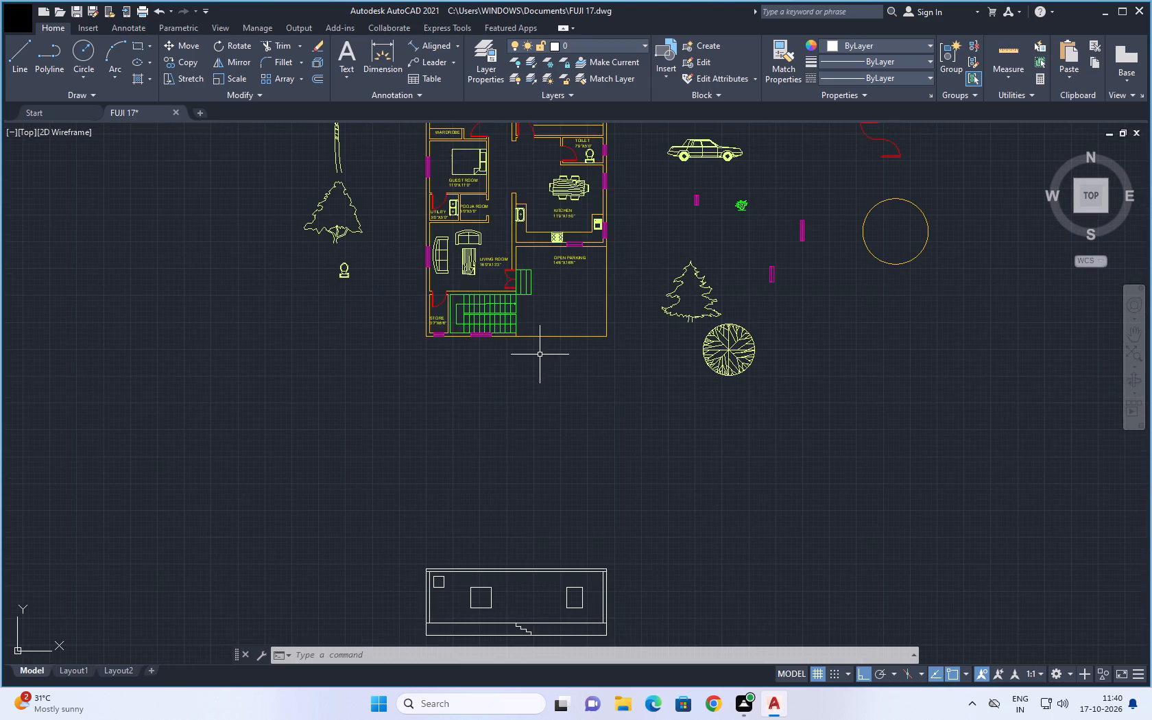
Examine the internal staircase in the plan and its position relative to the front elevation below.
scroll(540, 355, up, 1)
middle_drag(536, 366, 549, 474)
scroll(555, 405, up, 1)
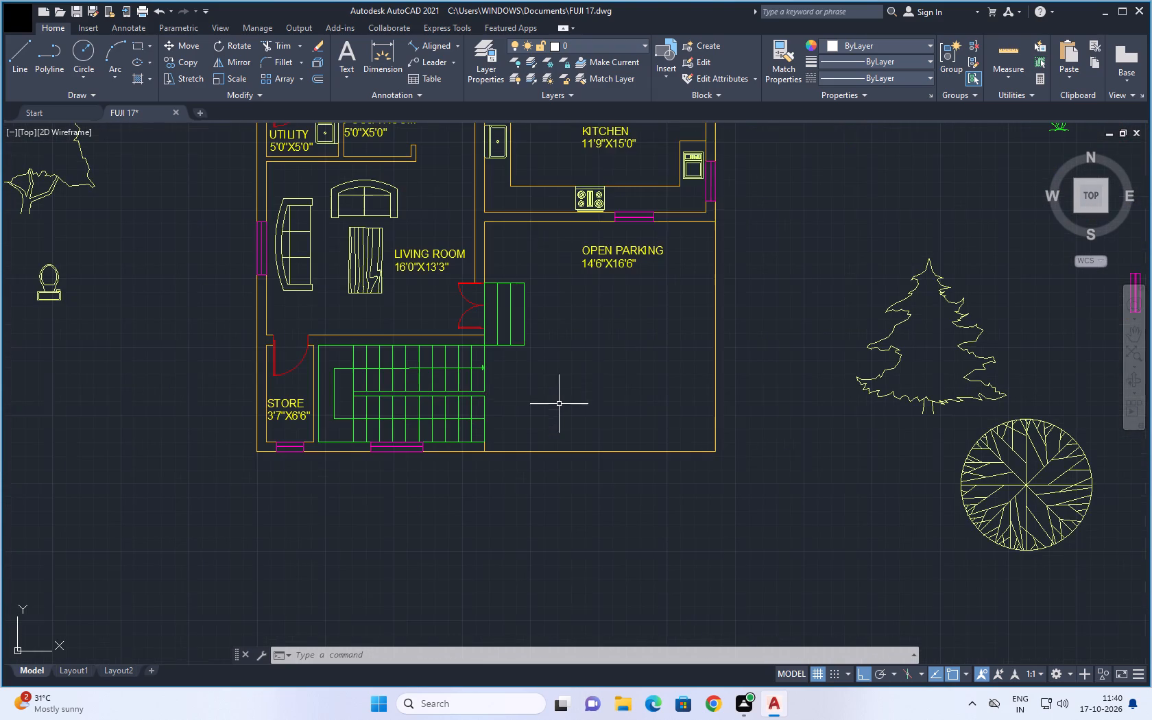
scroll(570, 398, down, 1)
middle_drag(594, 493, 590, 471)
scroll(587, 475, down, 2)
middle_drag(607, 513, 584, 383)
scroll(584, 389, up, 1)
middle_drag(572, 416, 566, 376)
scroll(582, 380, down, 1)
middle_drag(617, 370, 612, 400)
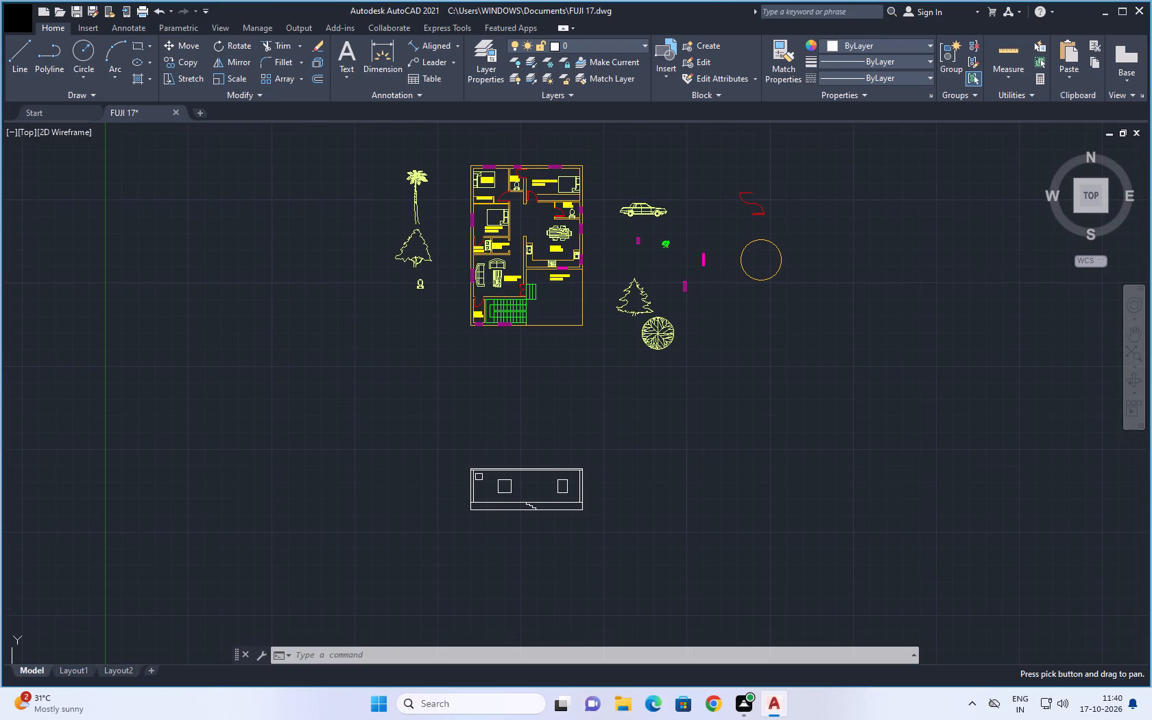
middle_drag(525, 365, 518, 387)
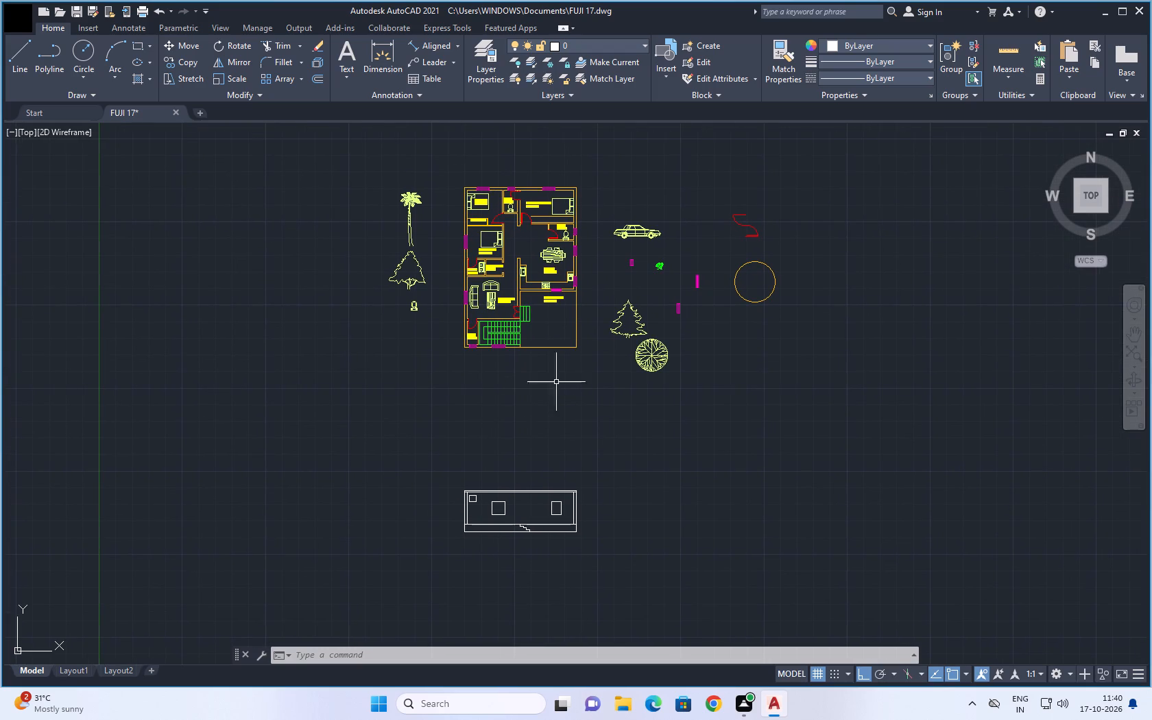
middle_drag(575, 379, 555, 396)
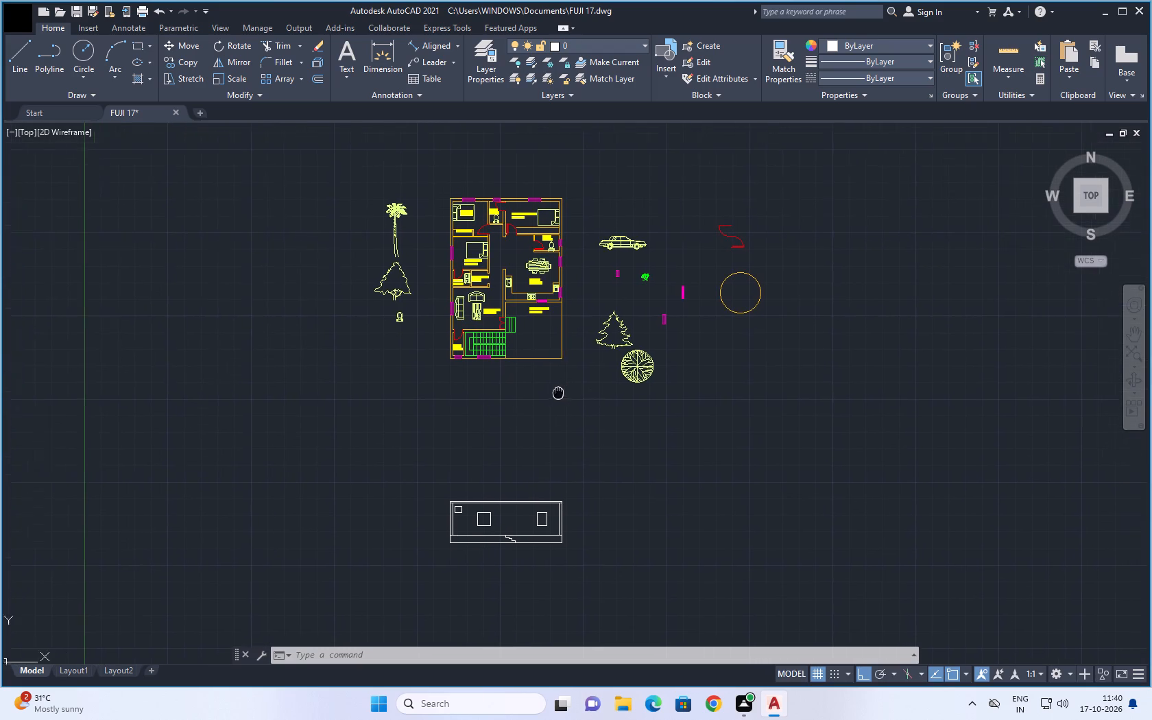
middle_drag(555, 396, 553, 398)
scroll(532, 385, up, 1)
middle_drag(534, 398, 570, 322)
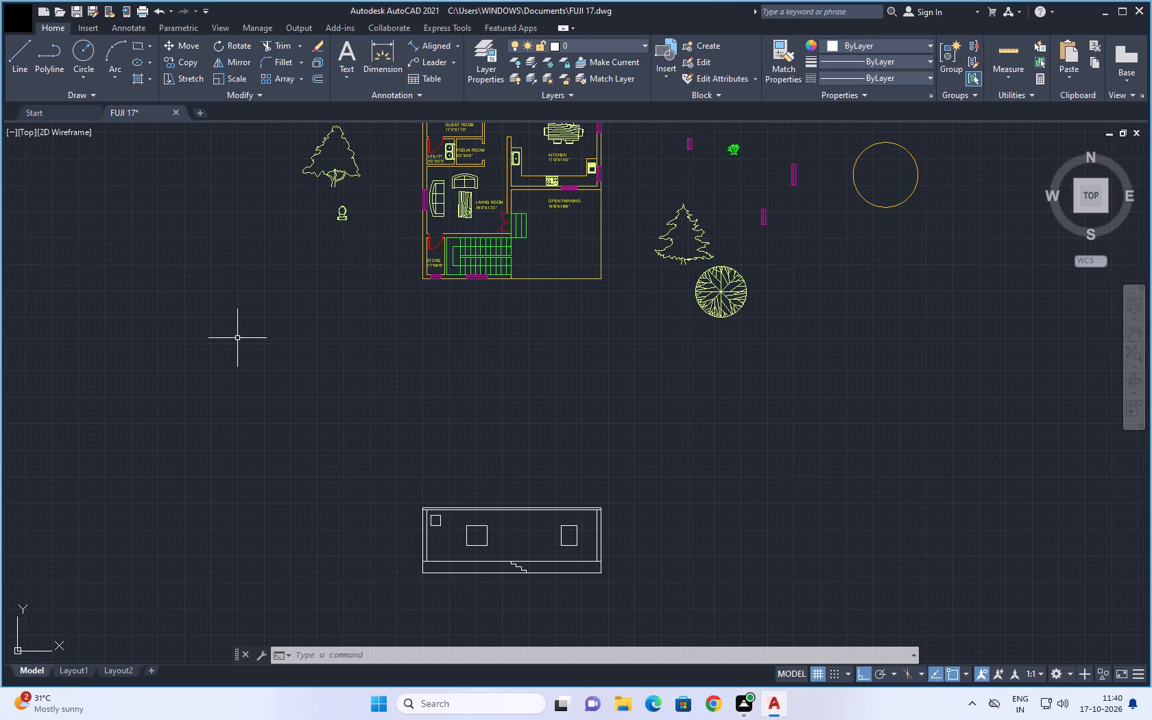
Draw nine vertical construction lines from the plan's internal staircase, through its open right end and the next eight tread lines leftward.
text(XL)
key(space)
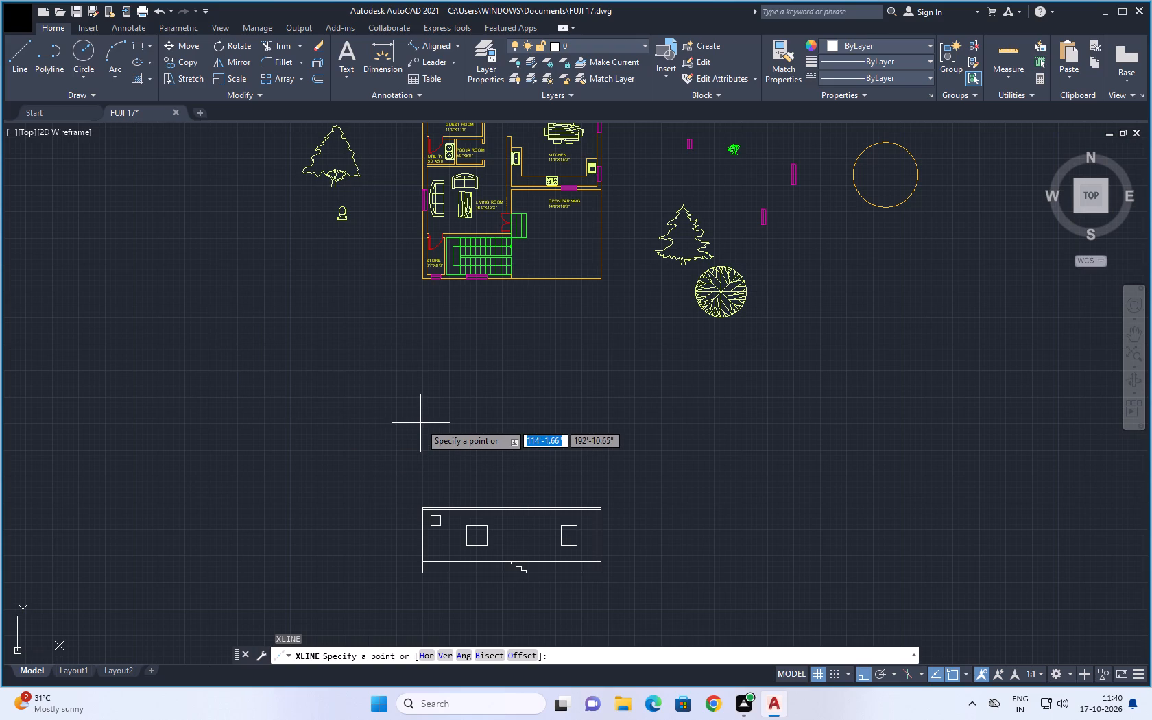
text(V)
key(space)
scroll(482, 331, up, 1)
middle_drag(501, 317, 468, 407)
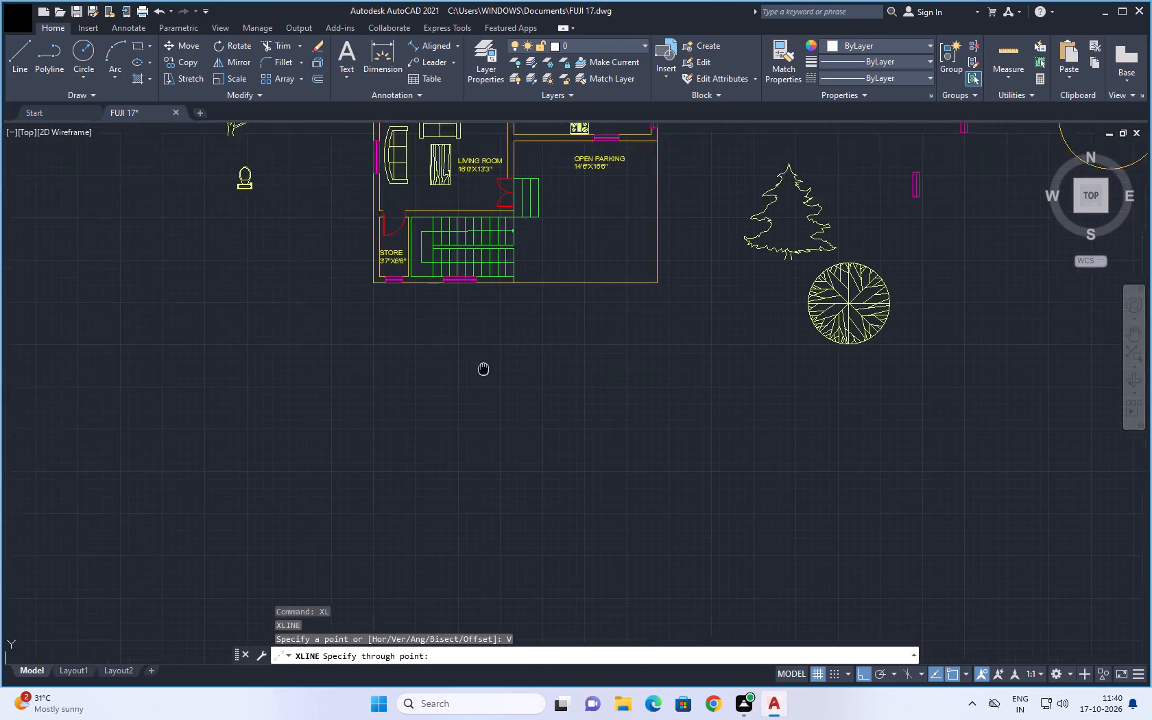
middle_drag(468, 407, 440, 494)
scroll(455, 444, up, 3)
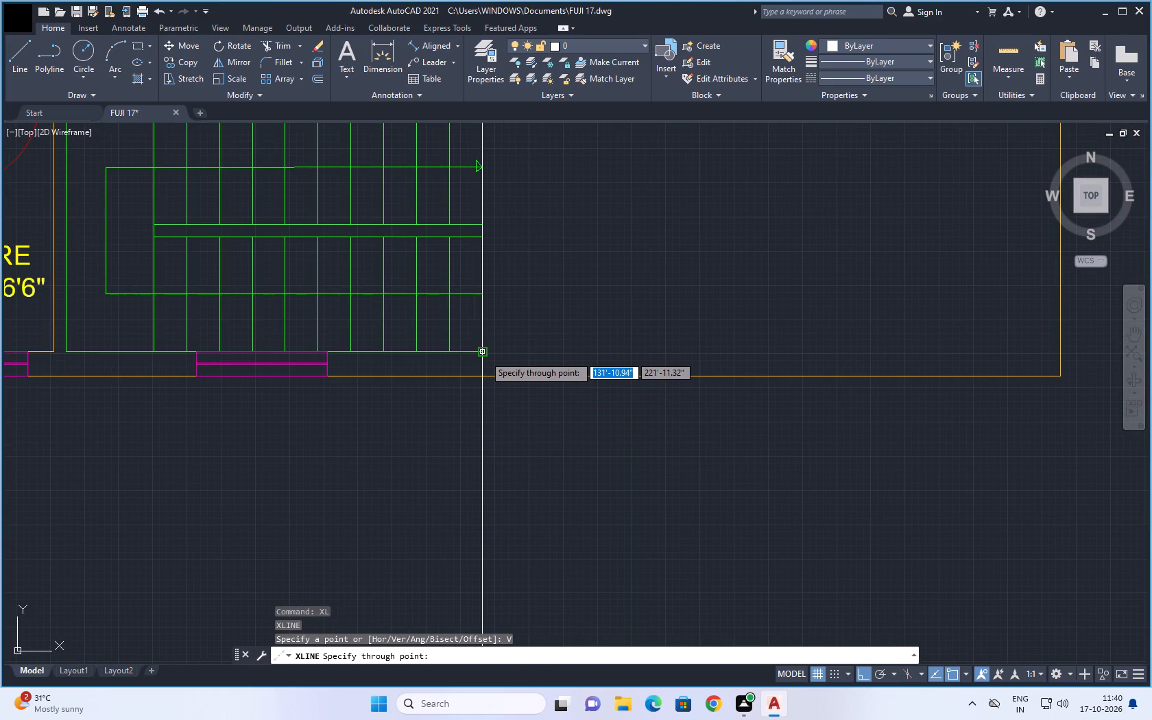
scroll(484, 355, up, 4)
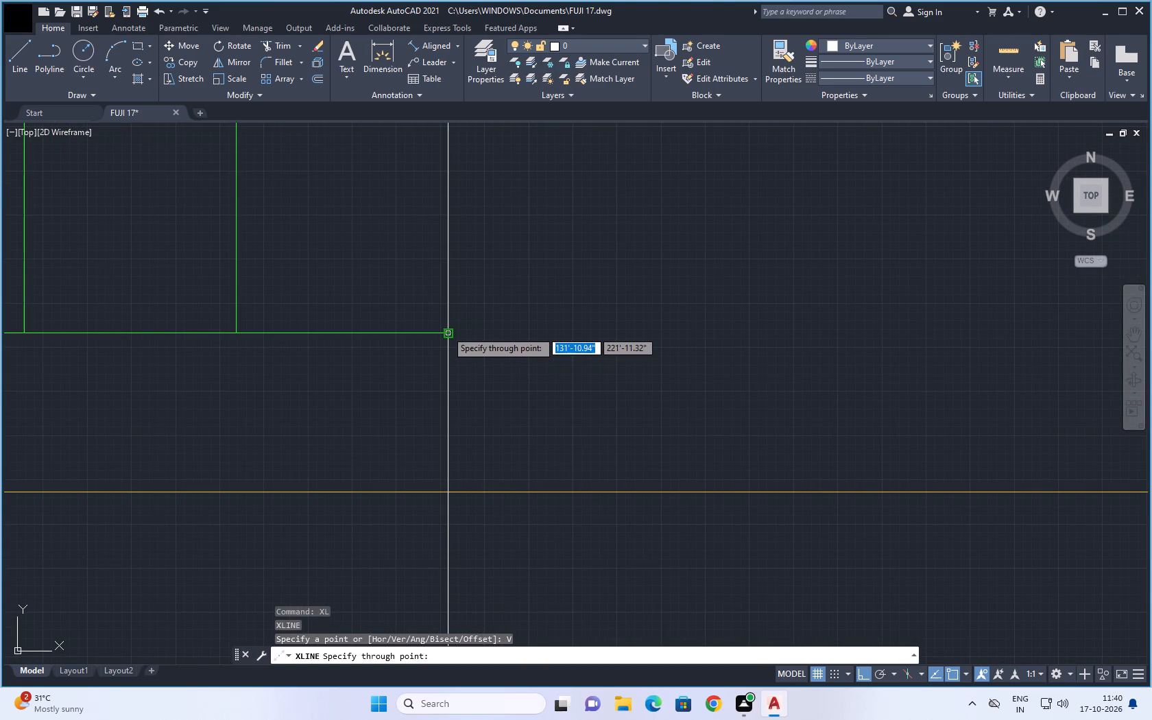
click(449, 336)
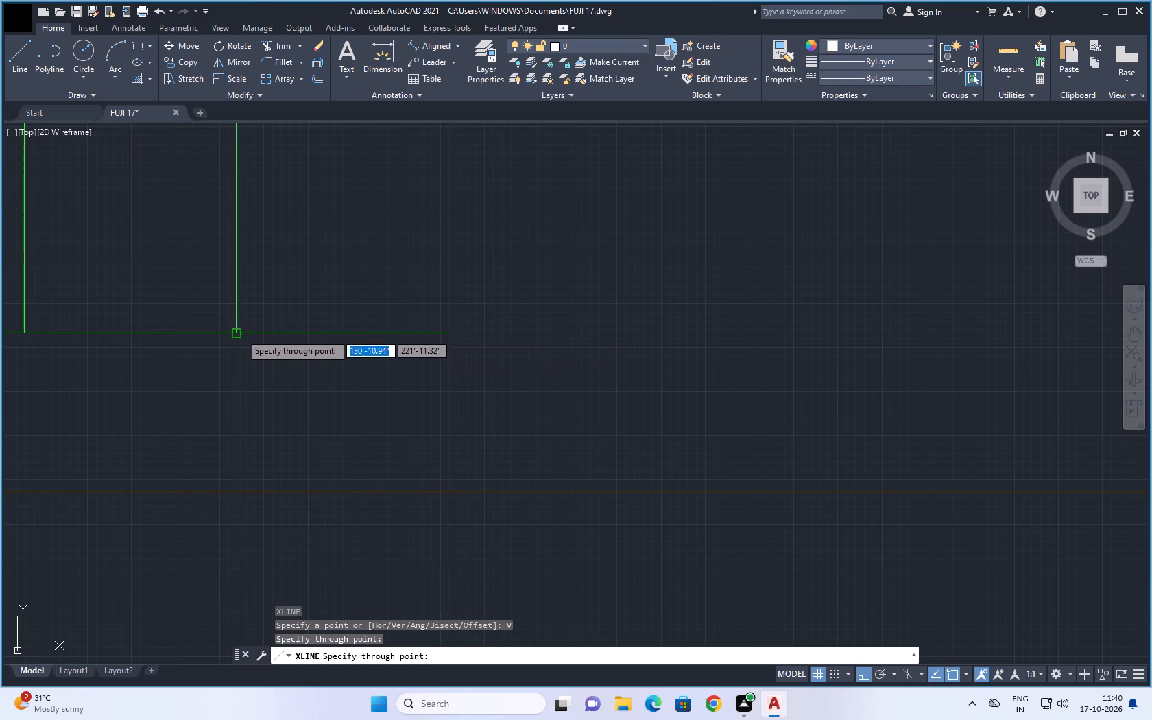
click(239, 331)
scroll(282, 414, down, 2)
middle_drag(304, 417, 831, 452)
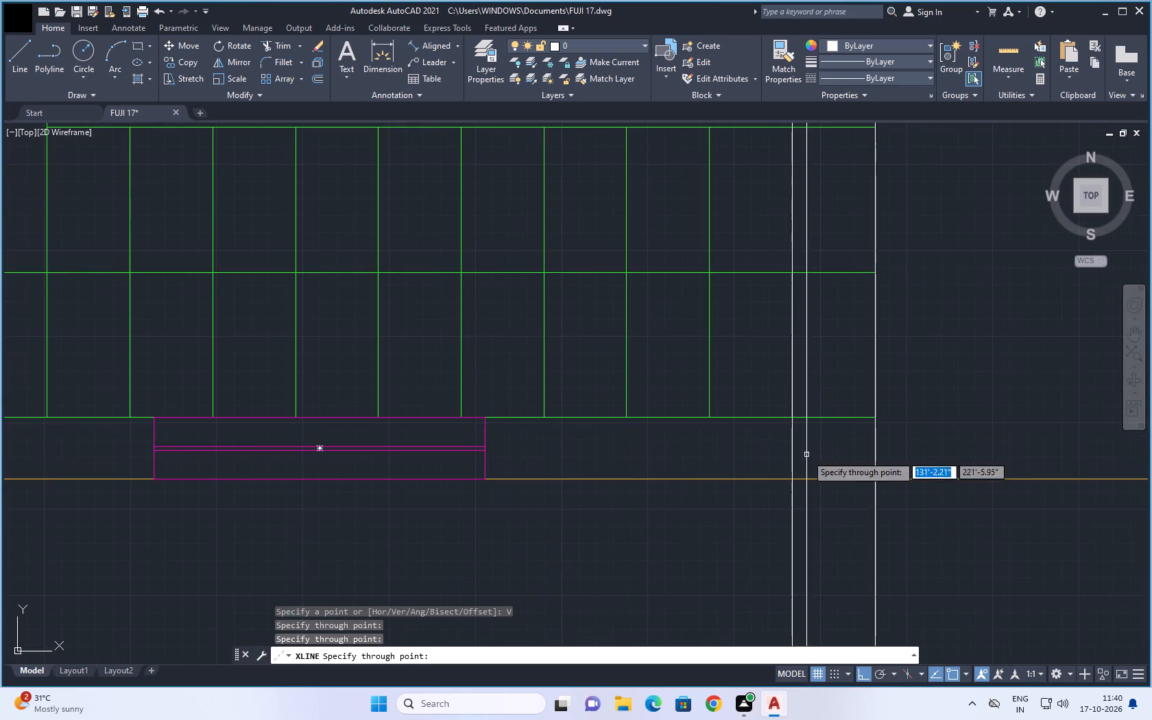
click(710, 417)
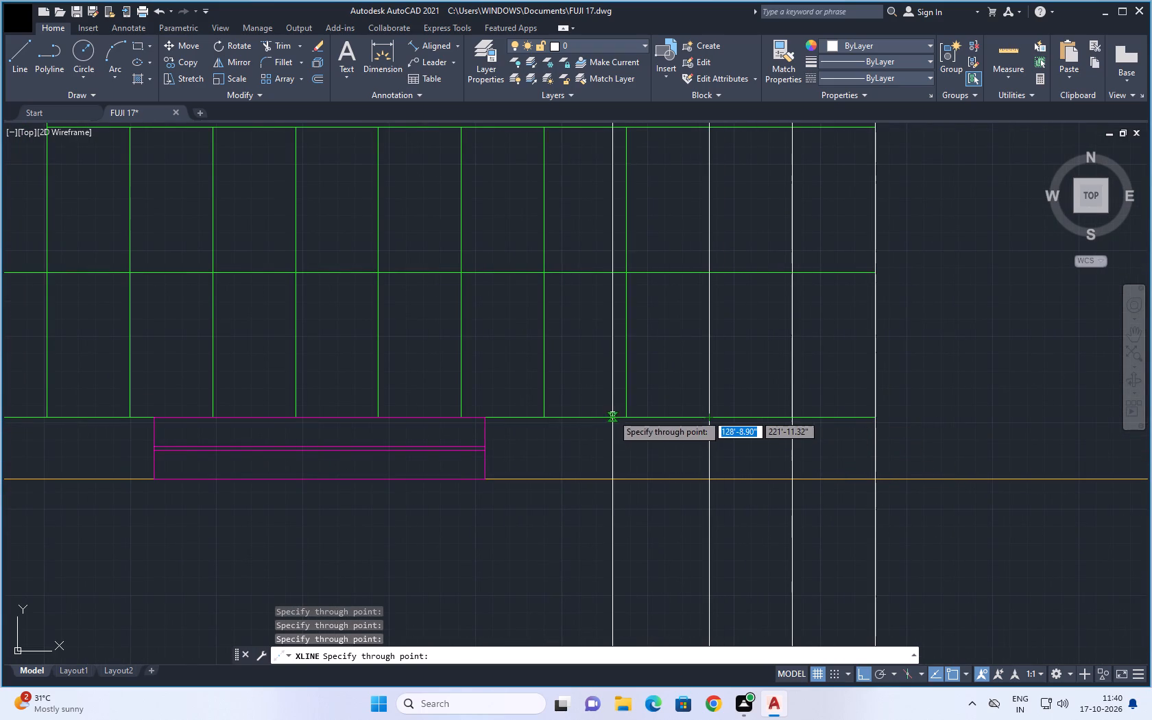
click(625, 415)
click(547, 419)
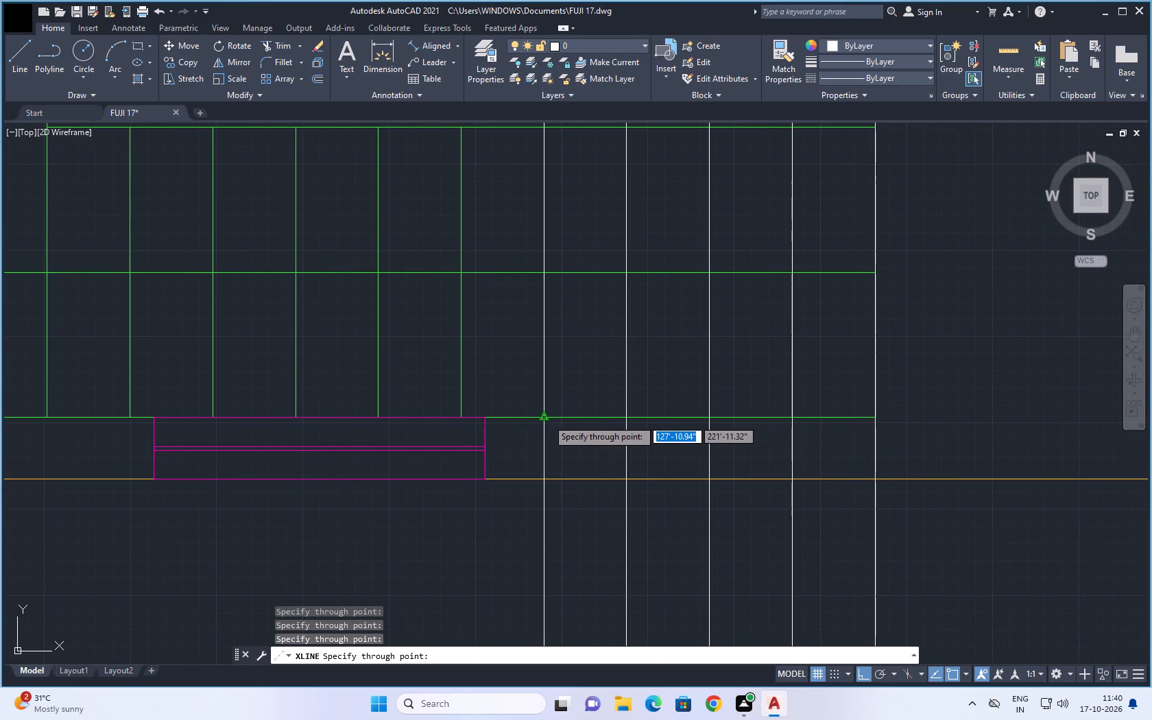
click(465, 418)
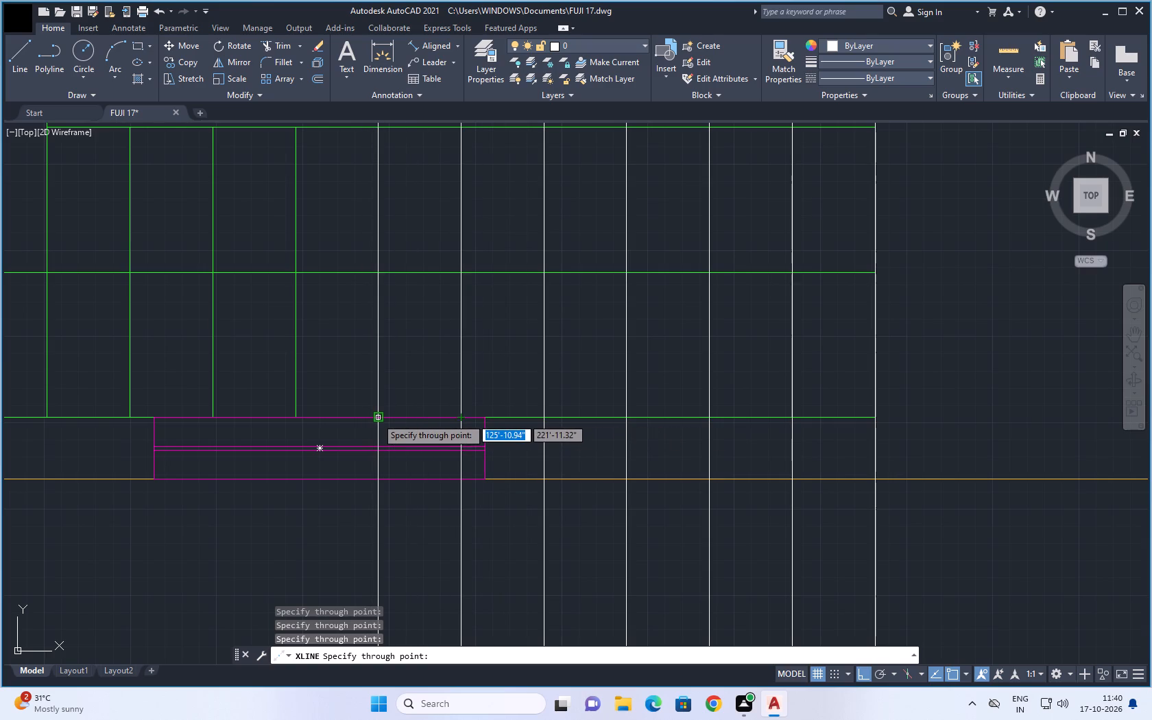
click(376, 418)
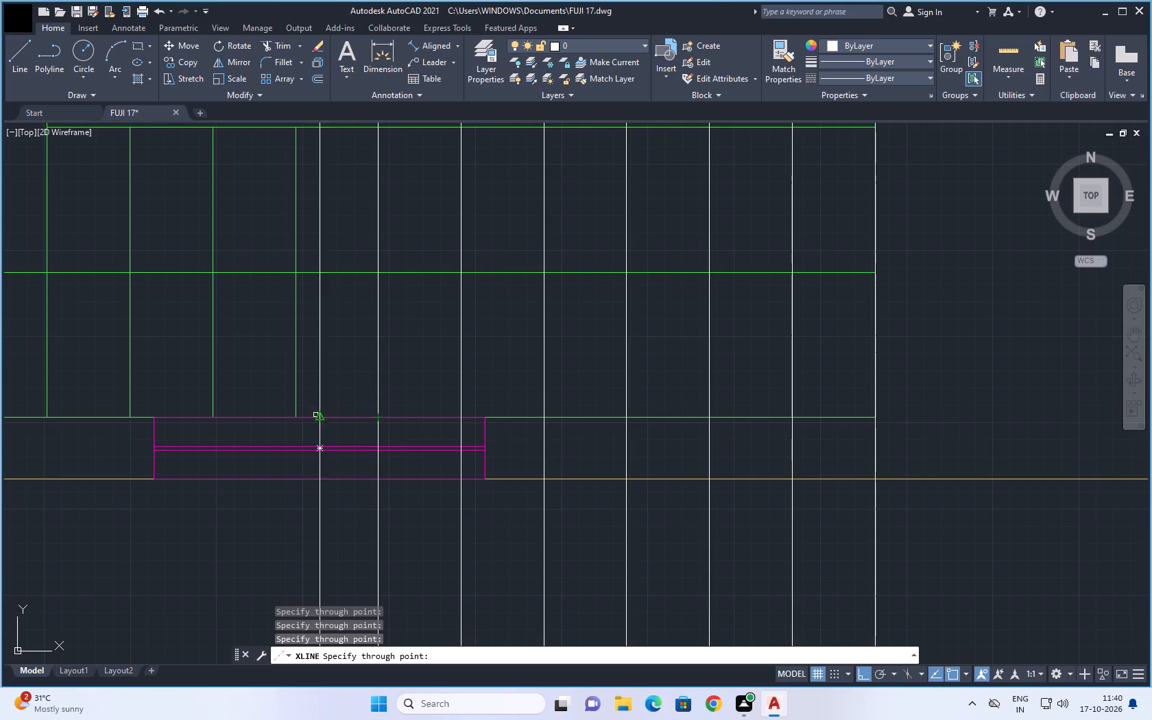
click(298, 415)
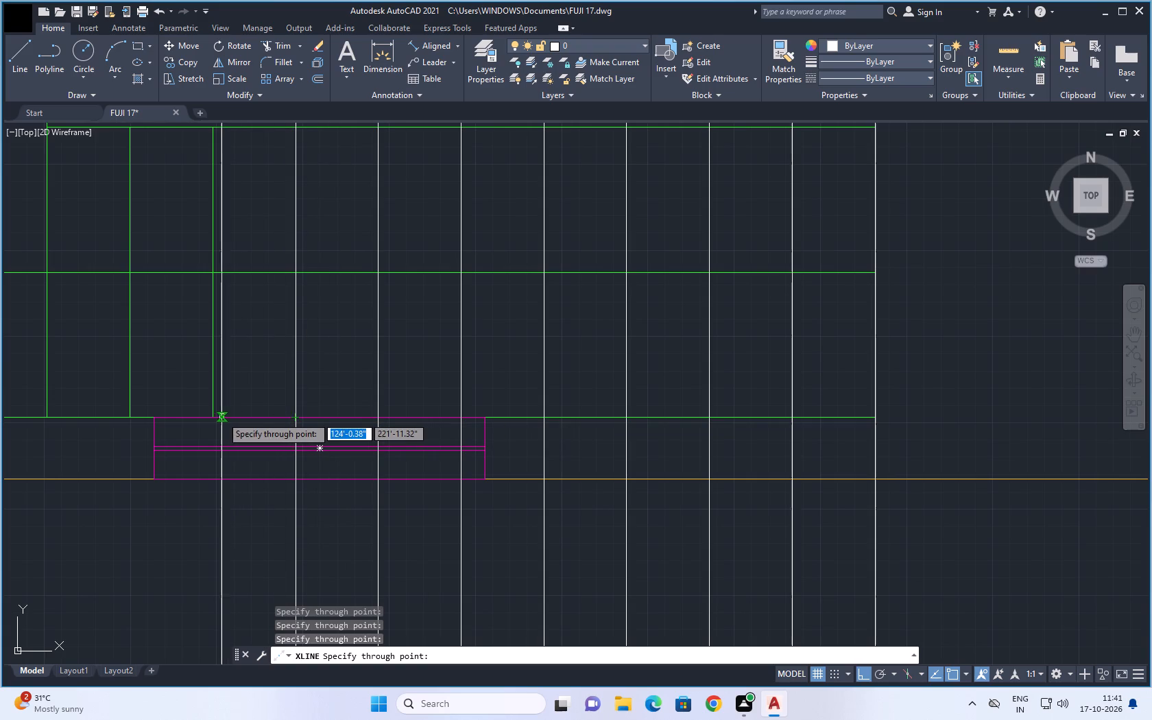
click(215, 418)
Add vertical construction lines through the staircase's last two tread lines and the landing's outer edge beside the store.
scroll(296, 525, down, 2)
middle_drag(298, 529, 348, 520)
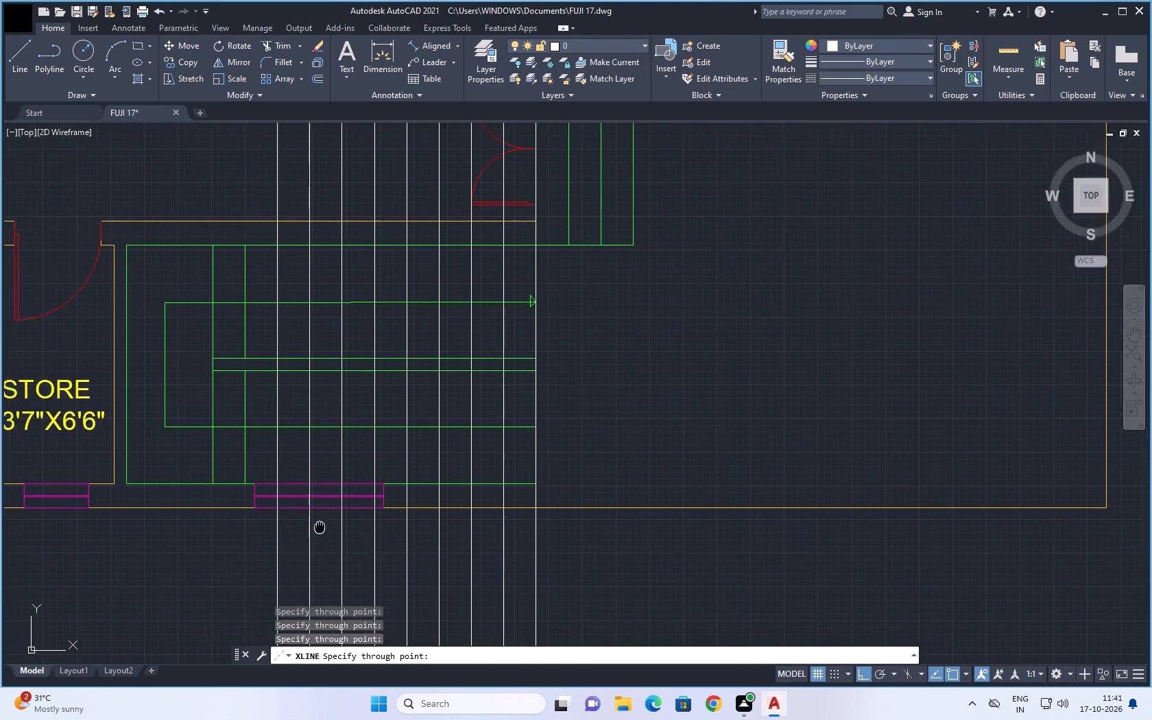
middle_drag(348, 520, 666, 465)
scroll(617, 464, up, 2)
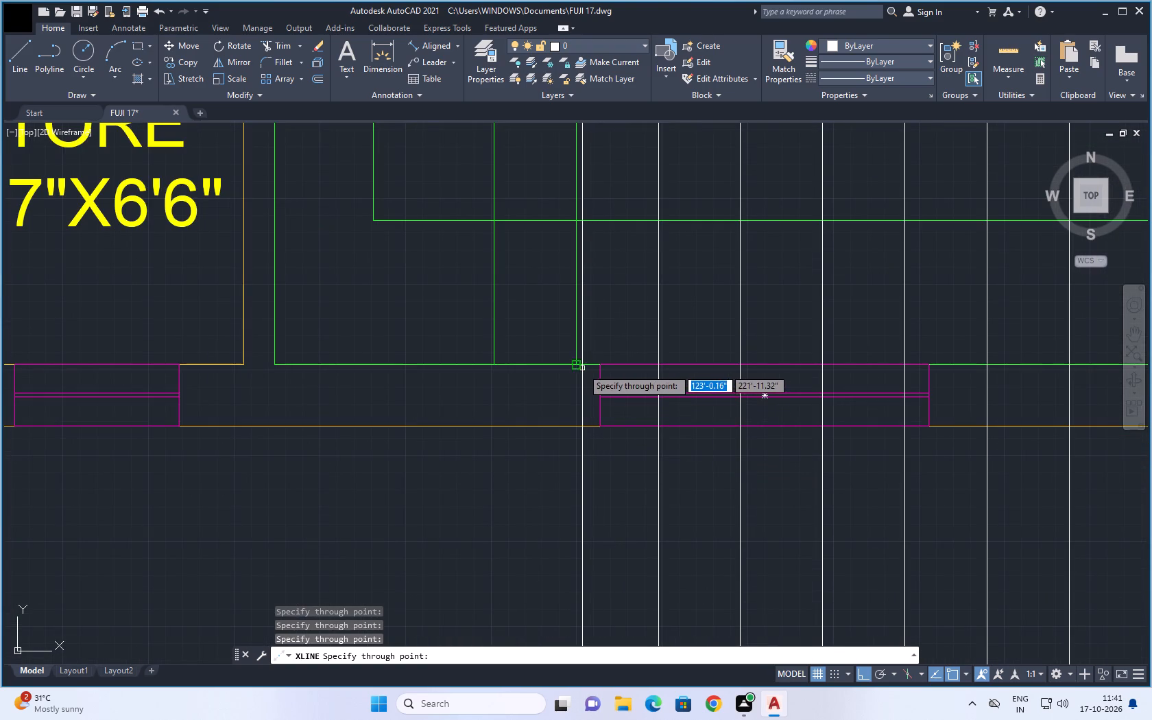
click(576, 365)
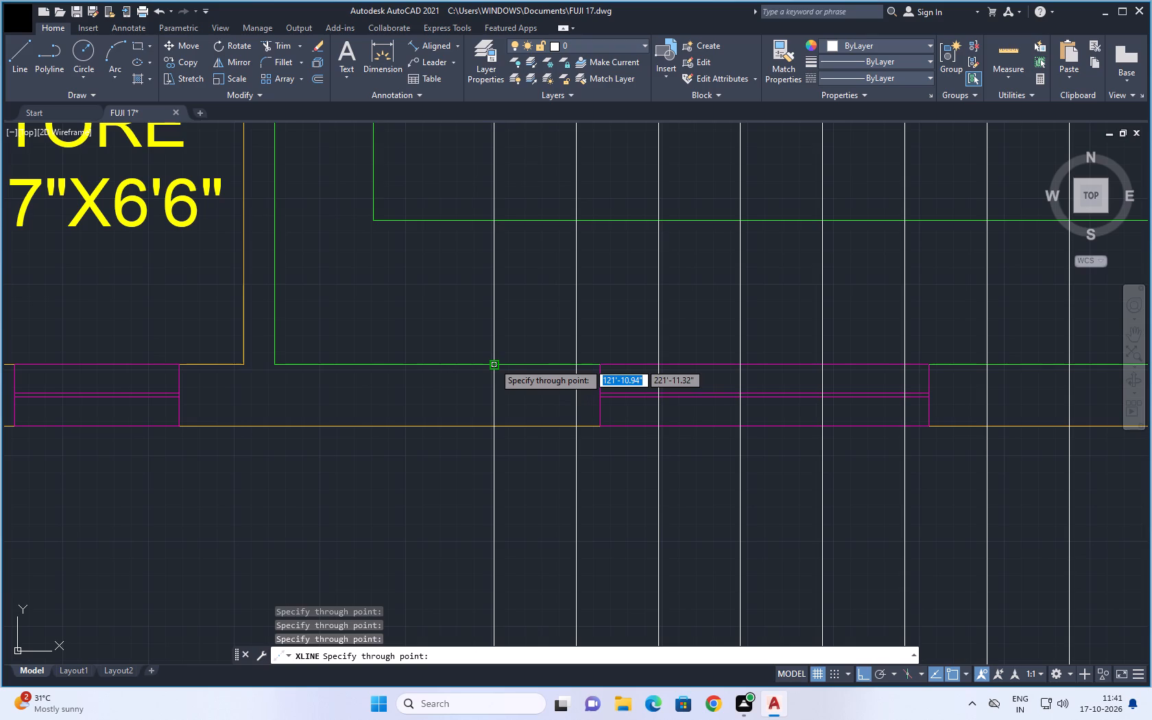
click(494, 363)
scroll(508, 505, down, 5)
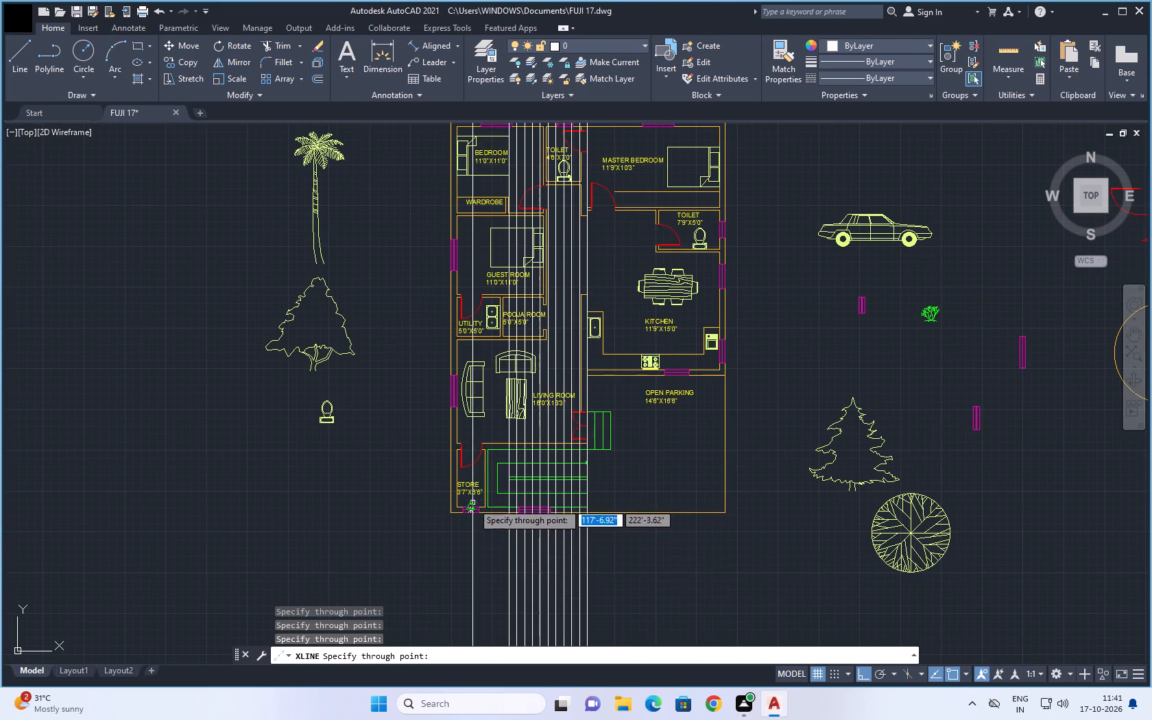
scroll(472, 499, up, 3)
scroll(592, 529, up, 2)
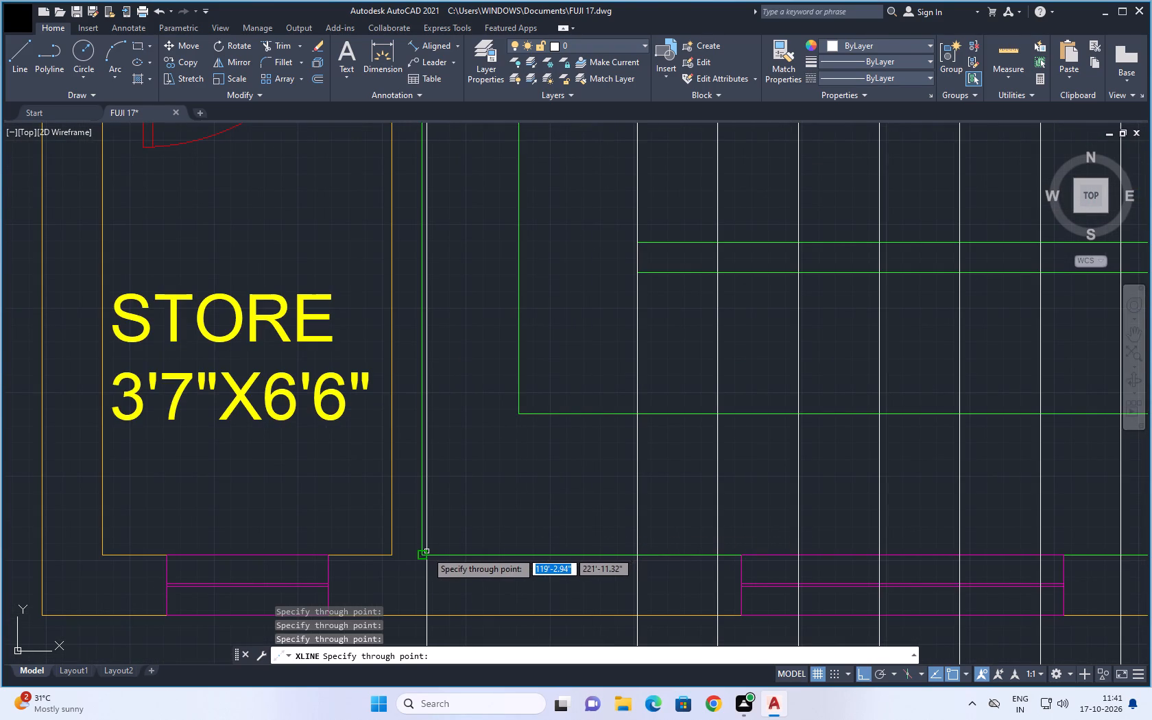
click(426, 551)
scroll(474, 518, down, 5)
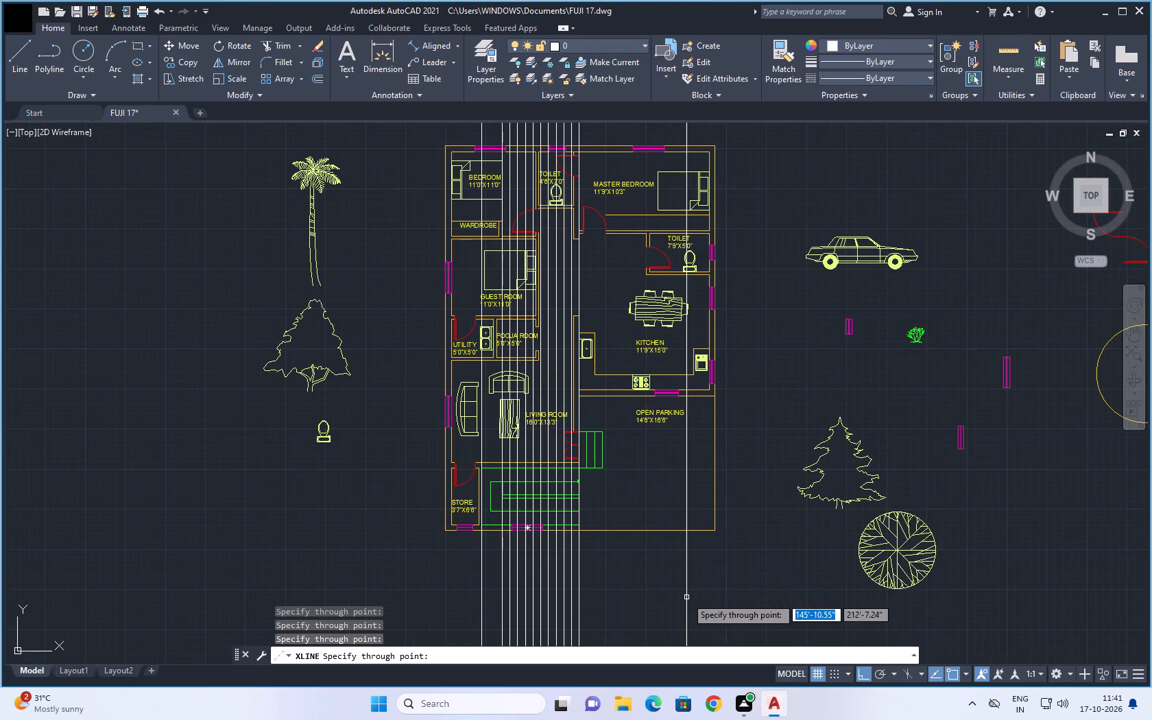
middle_drag(682, 597, 599, 403)
key(Escape)
key(Escape)
Examine where the projected staircase lines cross the front elevation, relative to its windows and plinth steps.
middle_drag(618, 485, 598, 396)
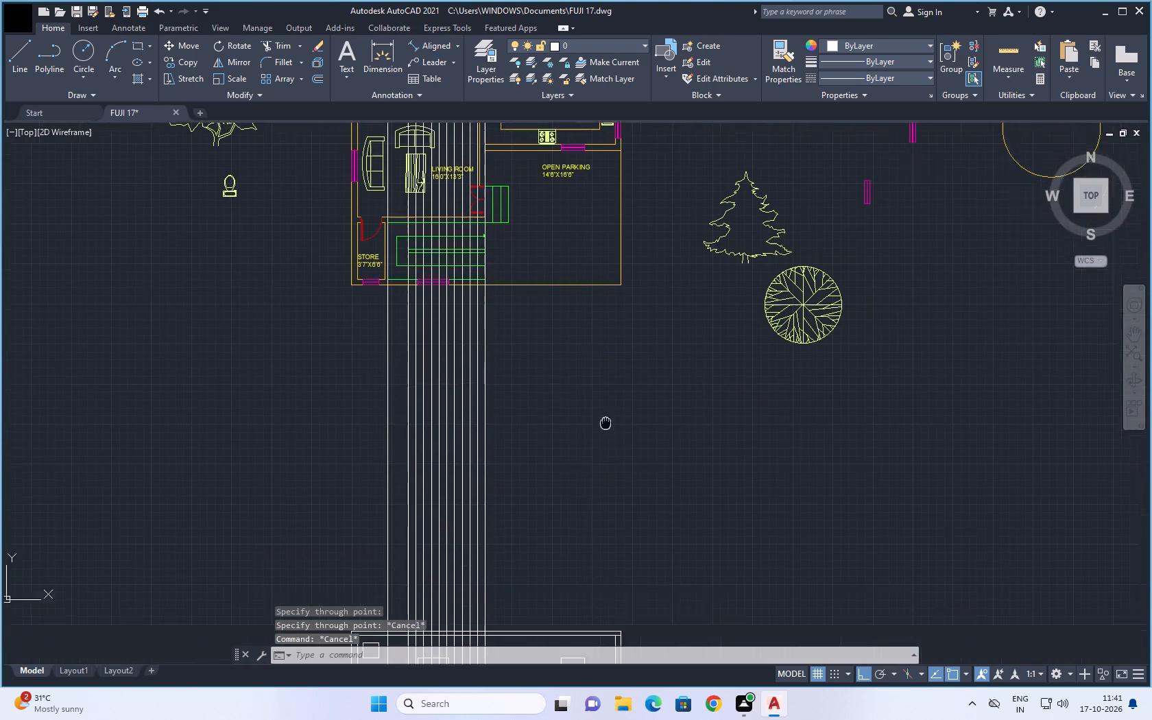
middle_drag(598, 396, 590, 363)
middle_drag(541, 448, 578, 236)
scroll(544, 460, up, 2)
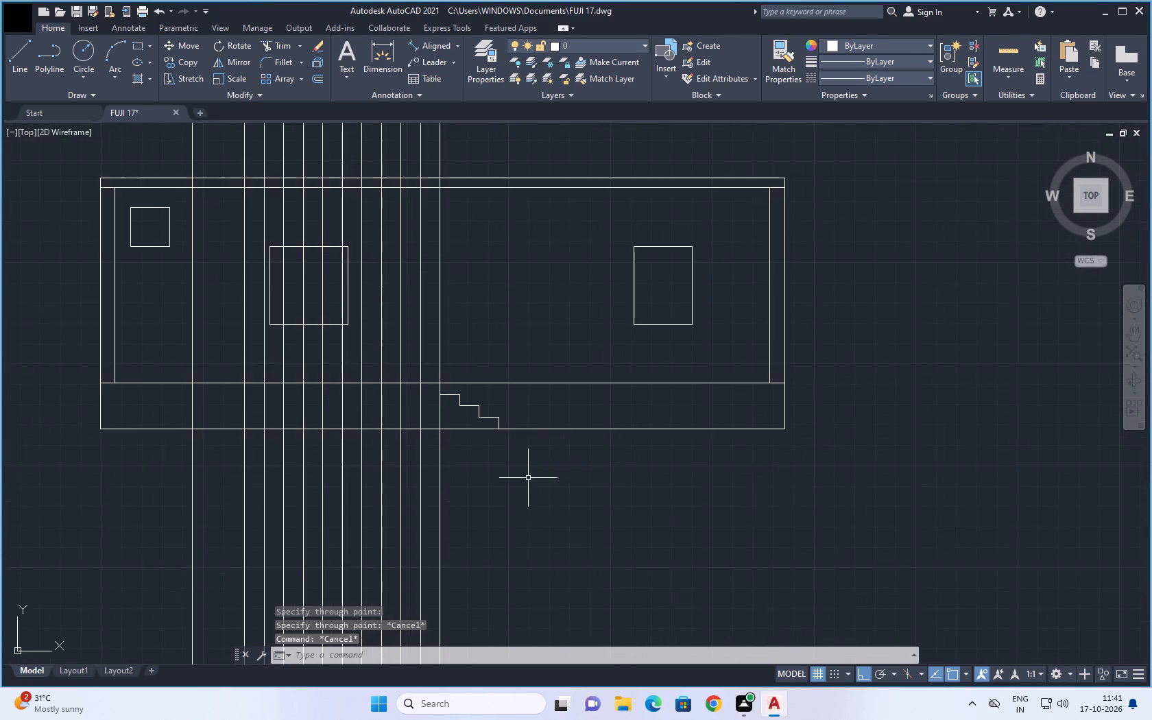
middle_drag(529, 480, 592, 548)
scroll(492, 450, up, 1)
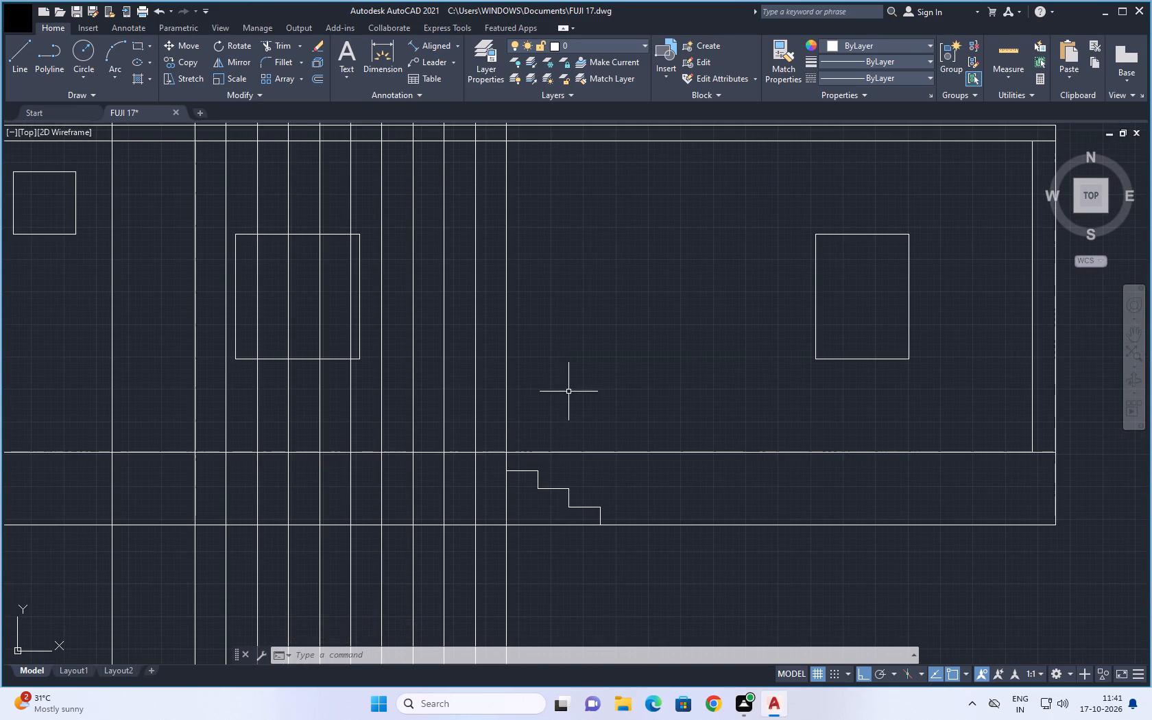
scroll(568, 392, down, 1)
middle_drag(580, 370, 568, 425)
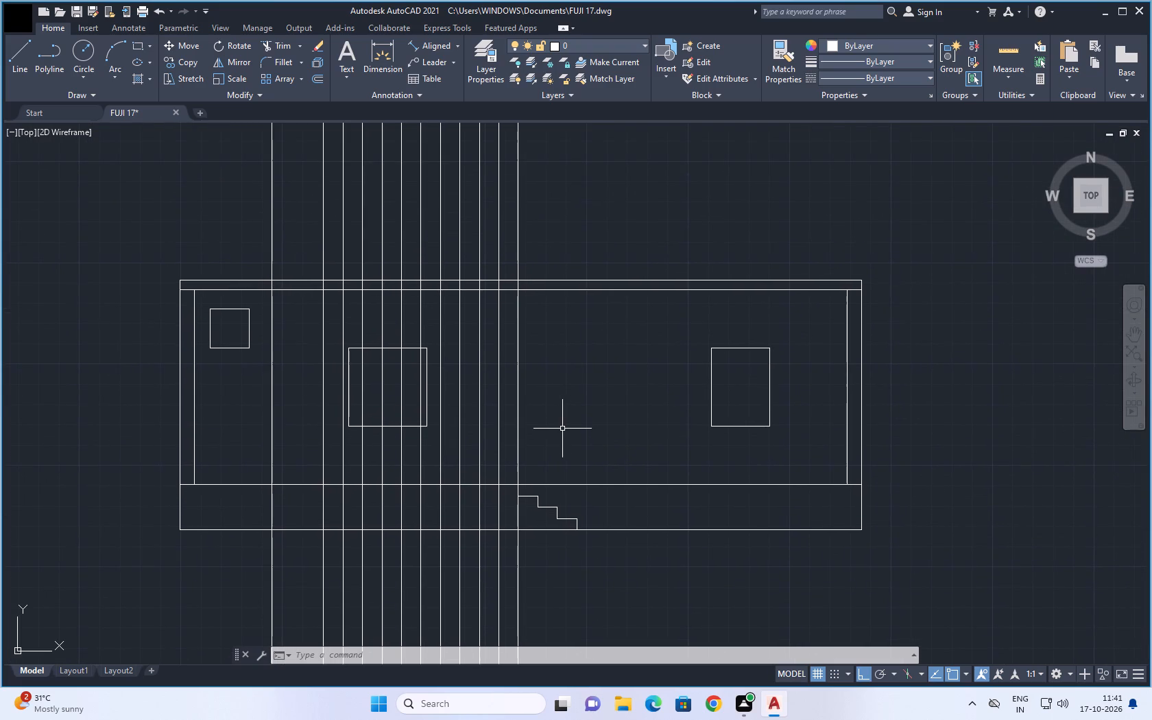
middle_drag(563, 404, 563, 455)
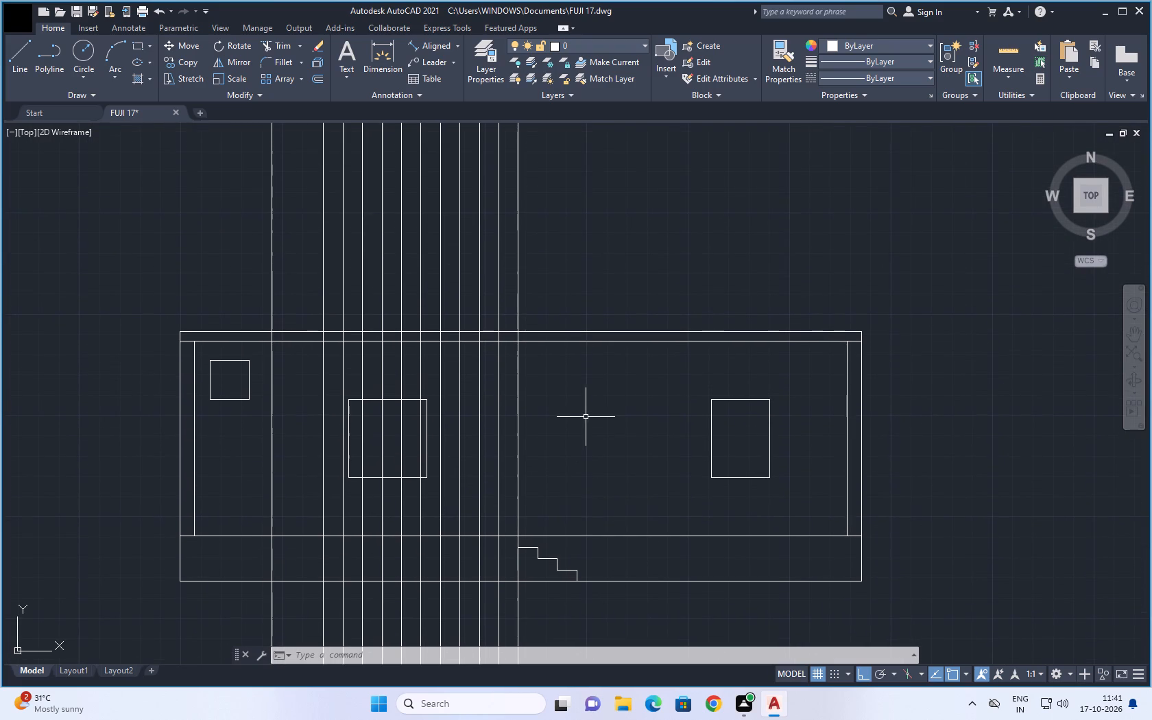
Check the construction lines against the treads, landing and entrance steps of the staircase in the plan.
middle_drag(586, 416, 568, 551)
scroll(634, 213, down, 1)
middle_drag(638, 225, 571, 594)
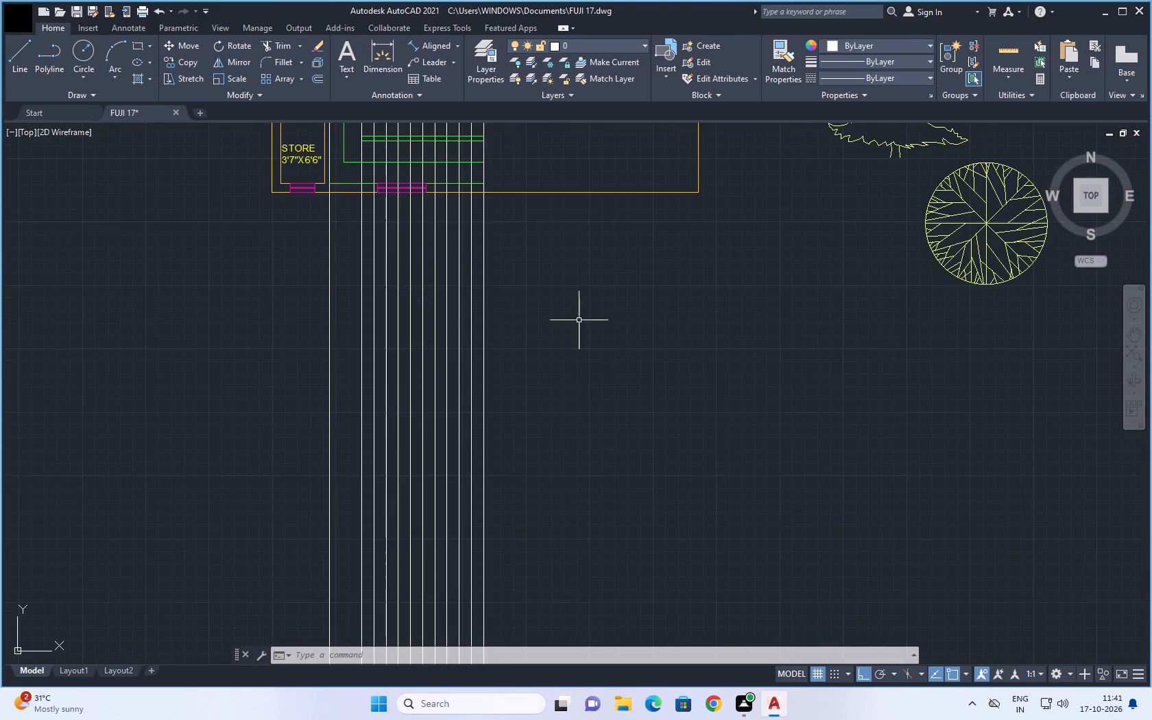
middle_drag(577, 316, 555, 544)
middle_drag(527, 489, 556, 584)
scroll(531, 520, up, 1)
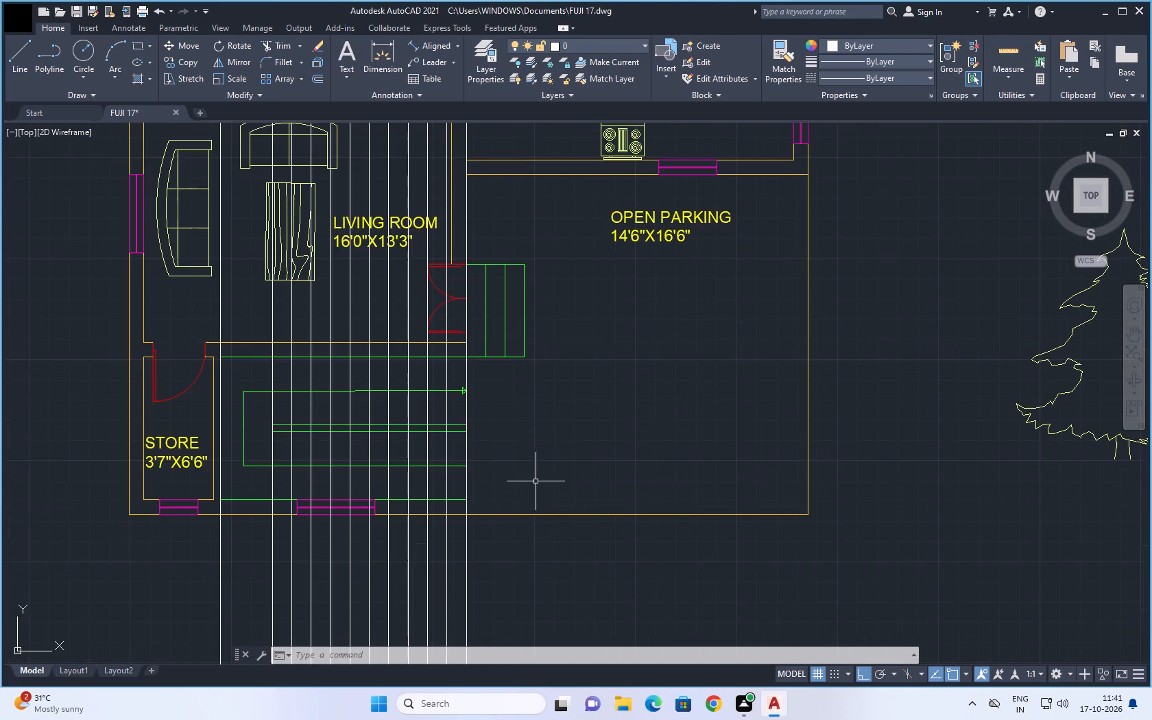
middle_drag(555, 450, 599, 421)
scroll(594, 431, up, 1)
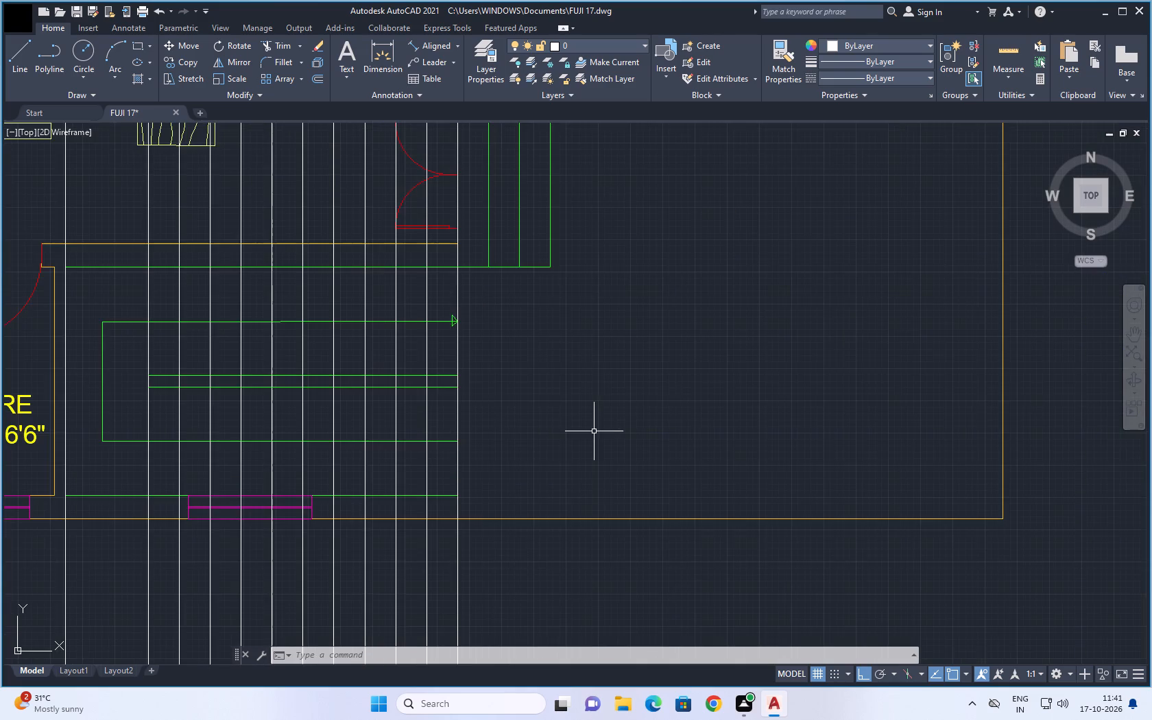
middle_drag(603, 431, 651, 429)
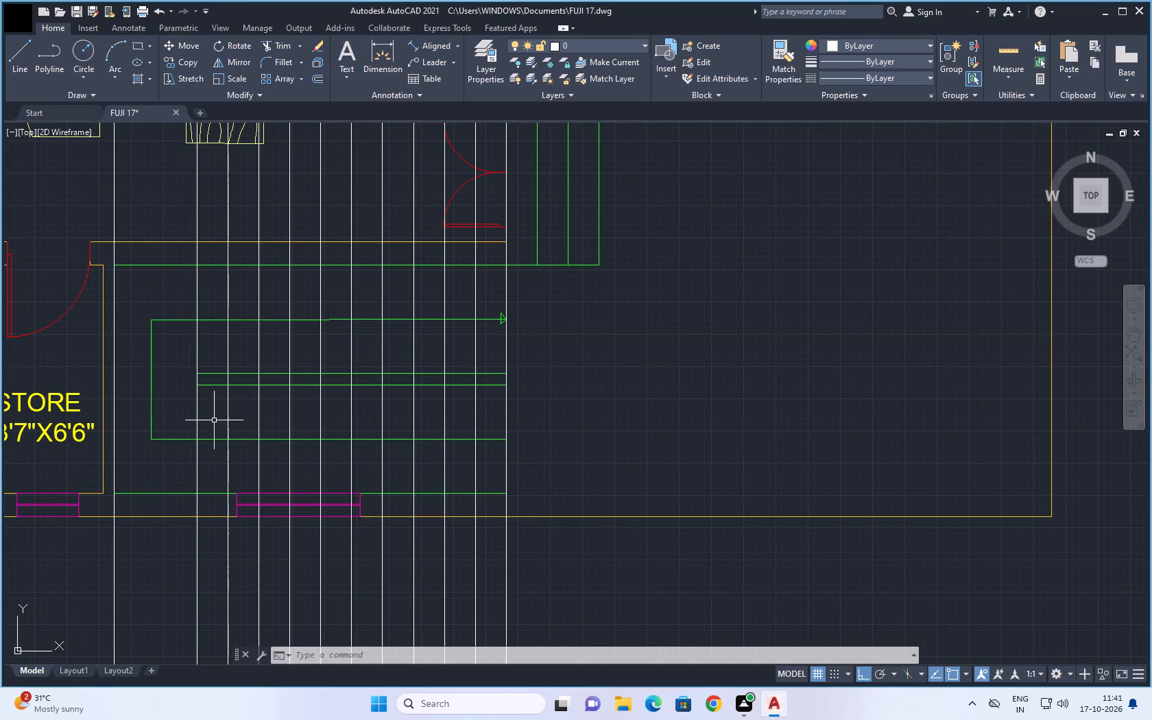
Review the projected stair lines on the elevation around the stepped profile and the plinth's top and bottom lines.
scroll(683, 405, down, 4)
middle_drag(692, 493, 569, 276)
scroll(531, 464, up, 3)
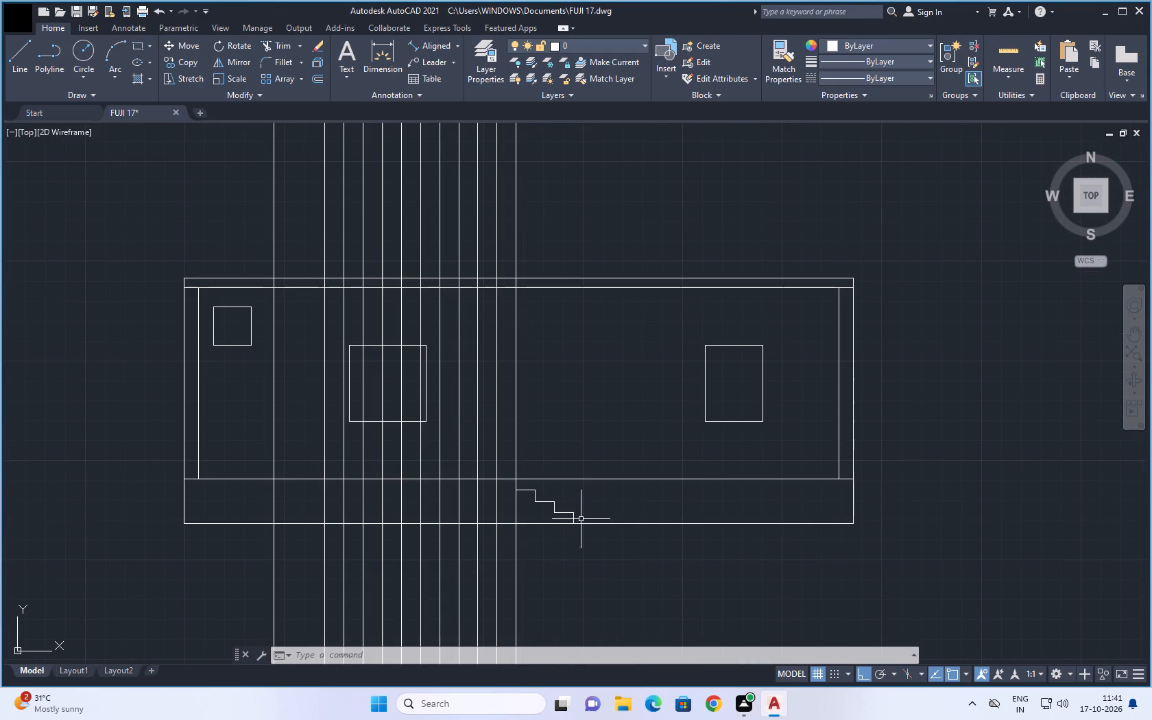
middle_drag(589, 568, 657, 558)
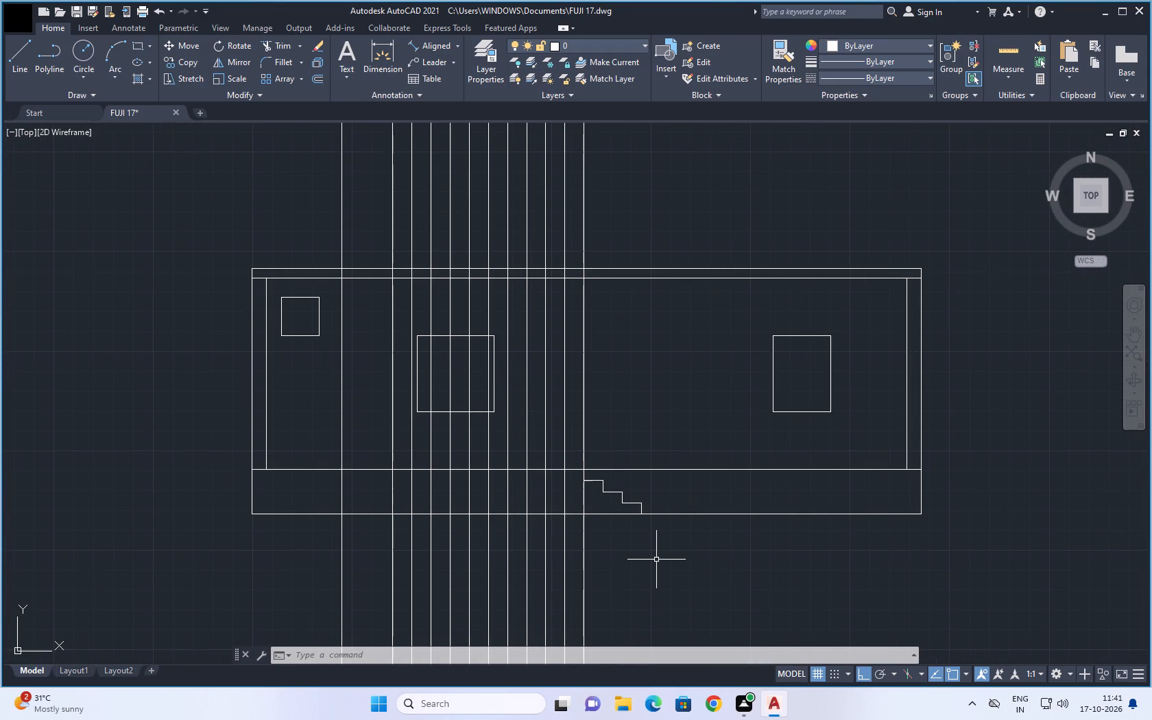
middle_drag(612, 559, 656, 587)
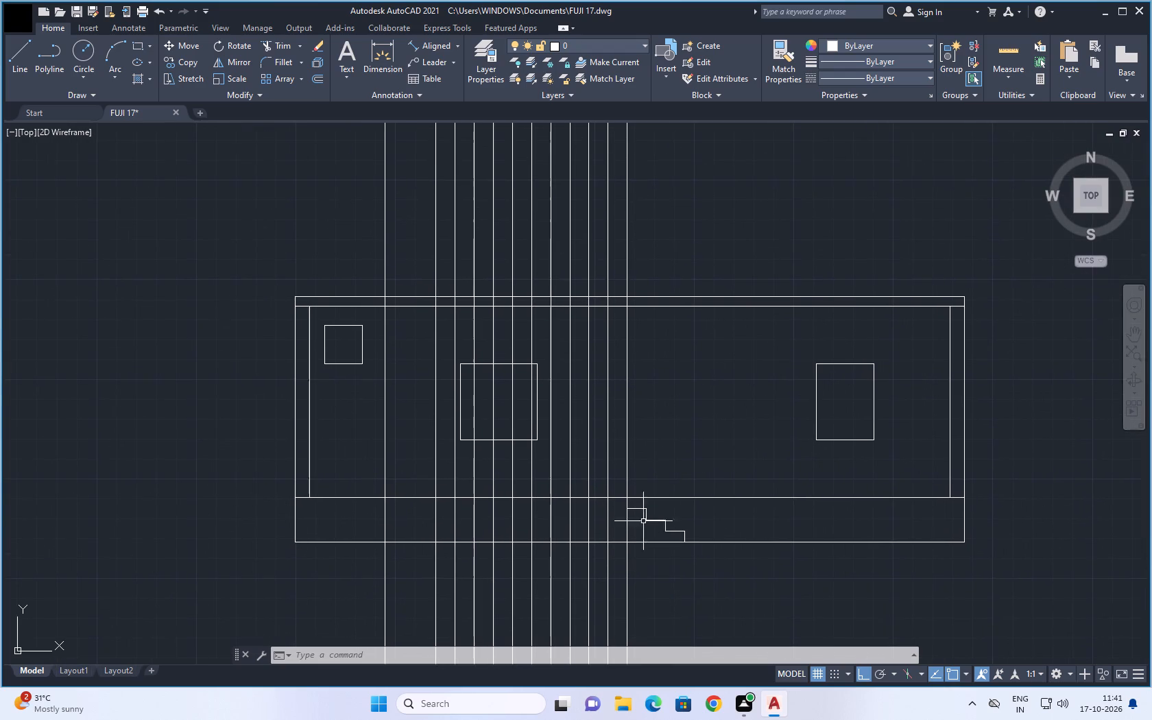
middle_drag(663, 474, 692, 435)
middle_drag(730, 573, 706, 562)
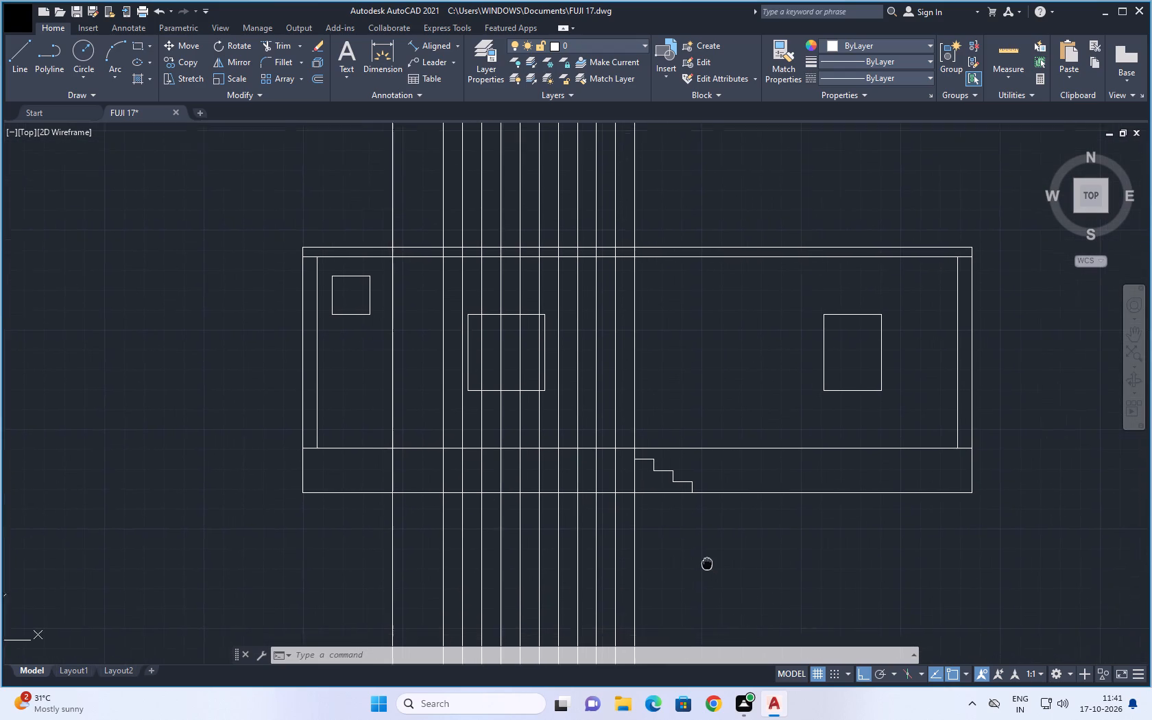
middle_drag(706, 562, 688, 560)
scroll(677, 551, up, 1)
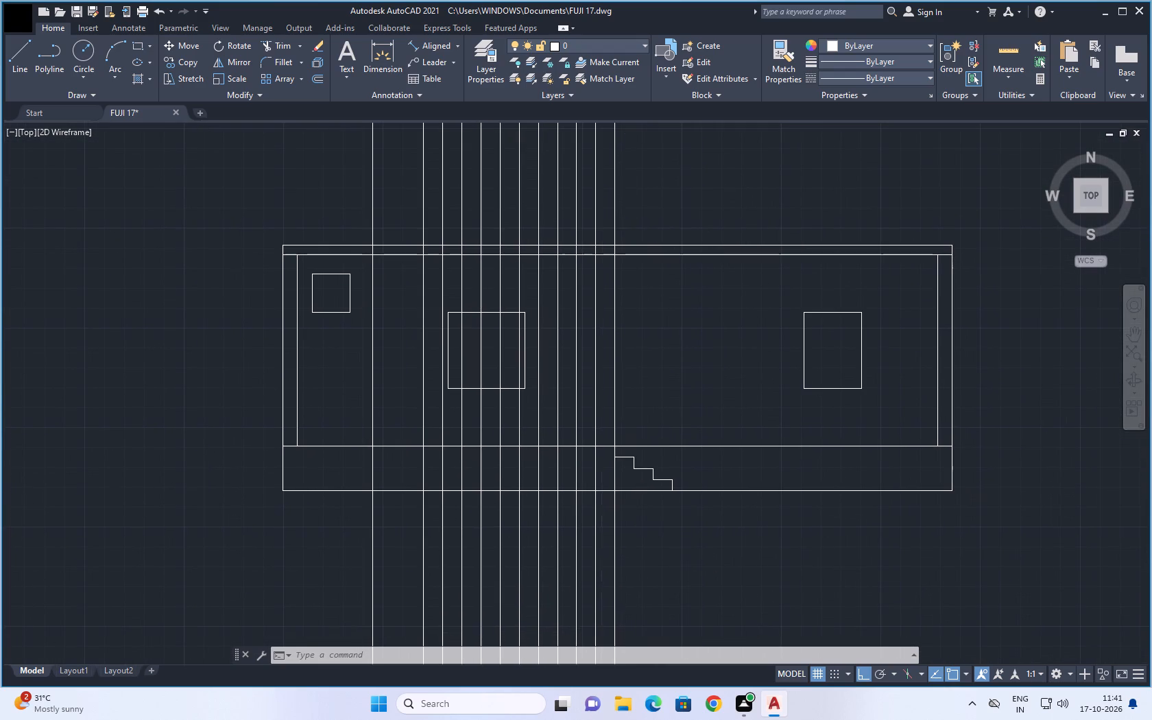
scroll(689, 553, down, 1)
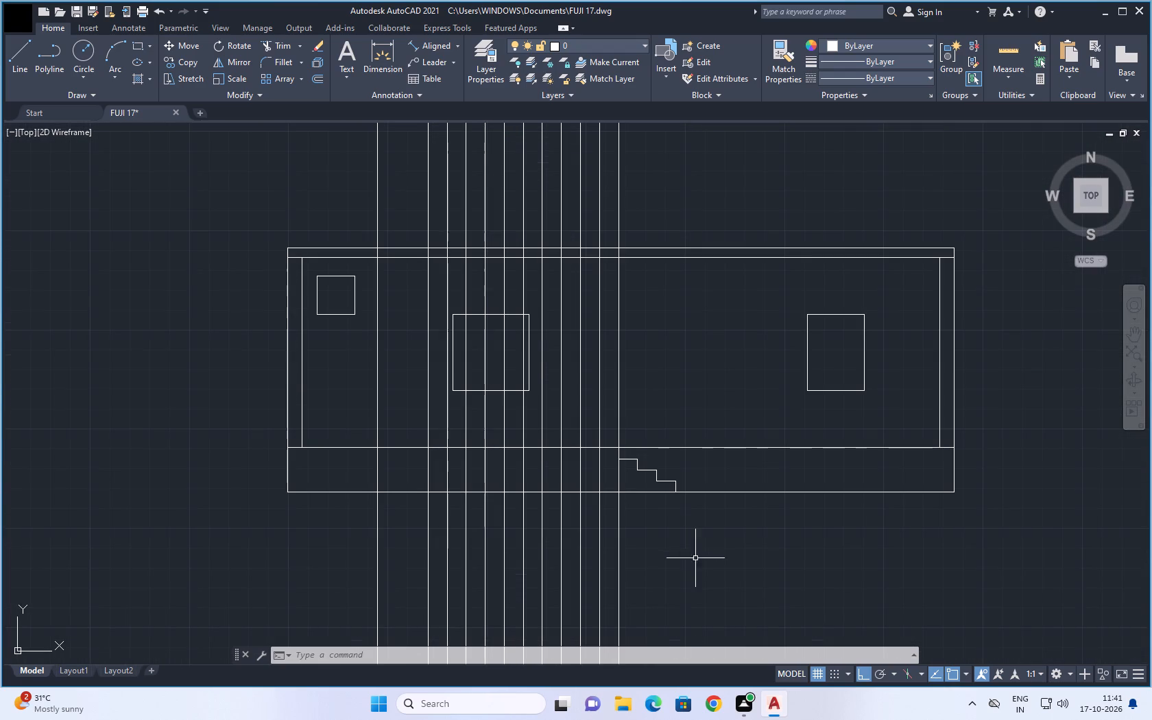
middle_drag(720, 568, 701, 566)
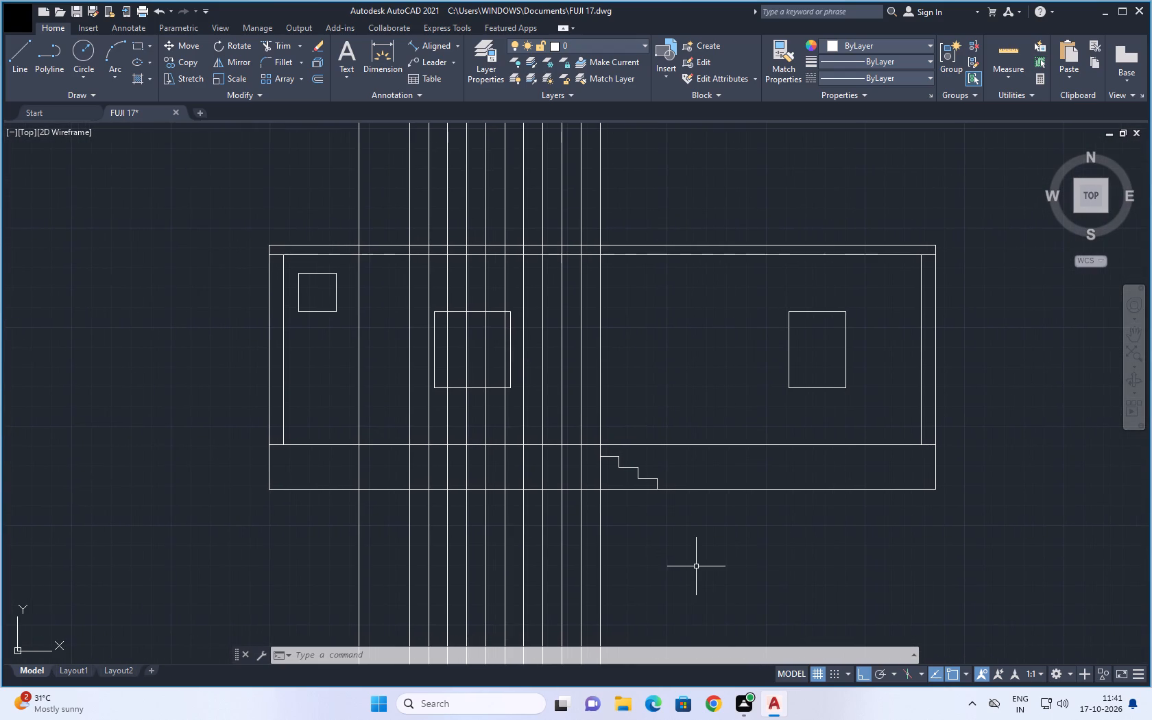
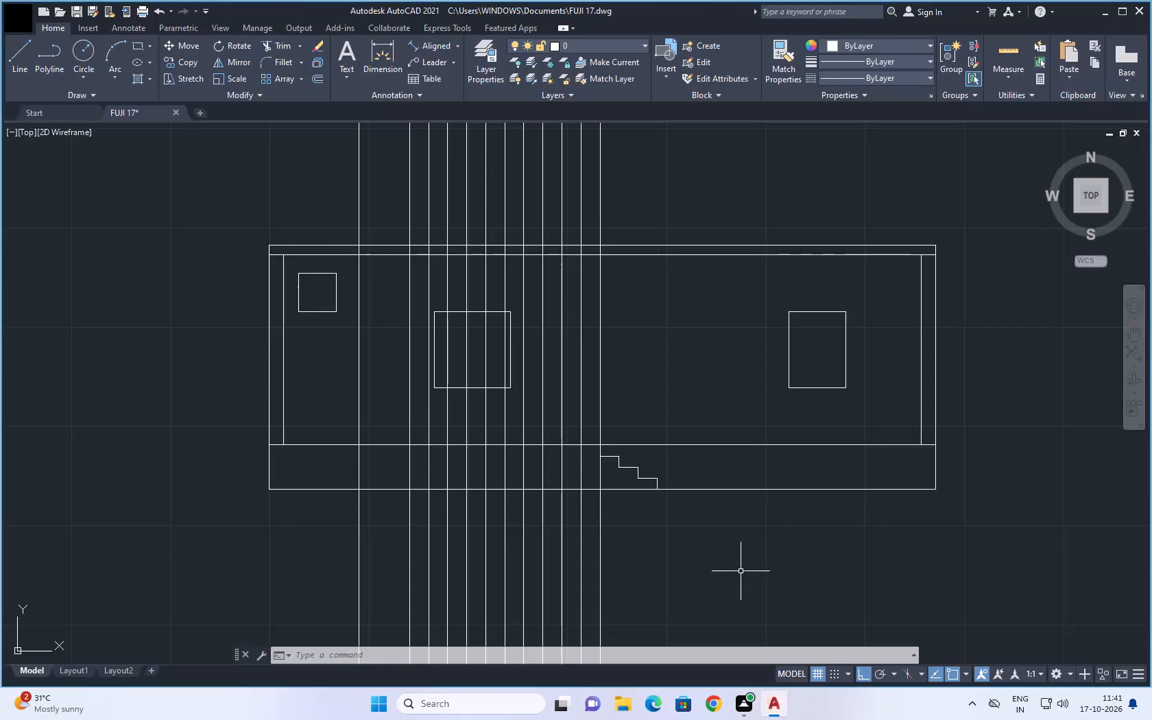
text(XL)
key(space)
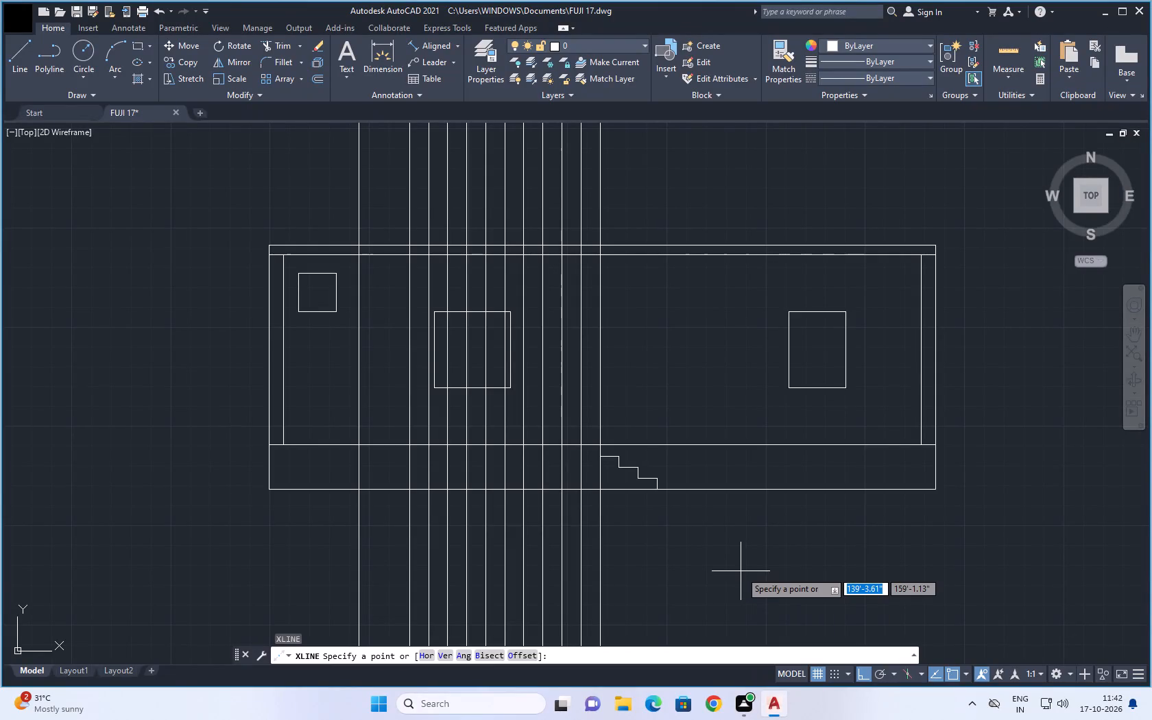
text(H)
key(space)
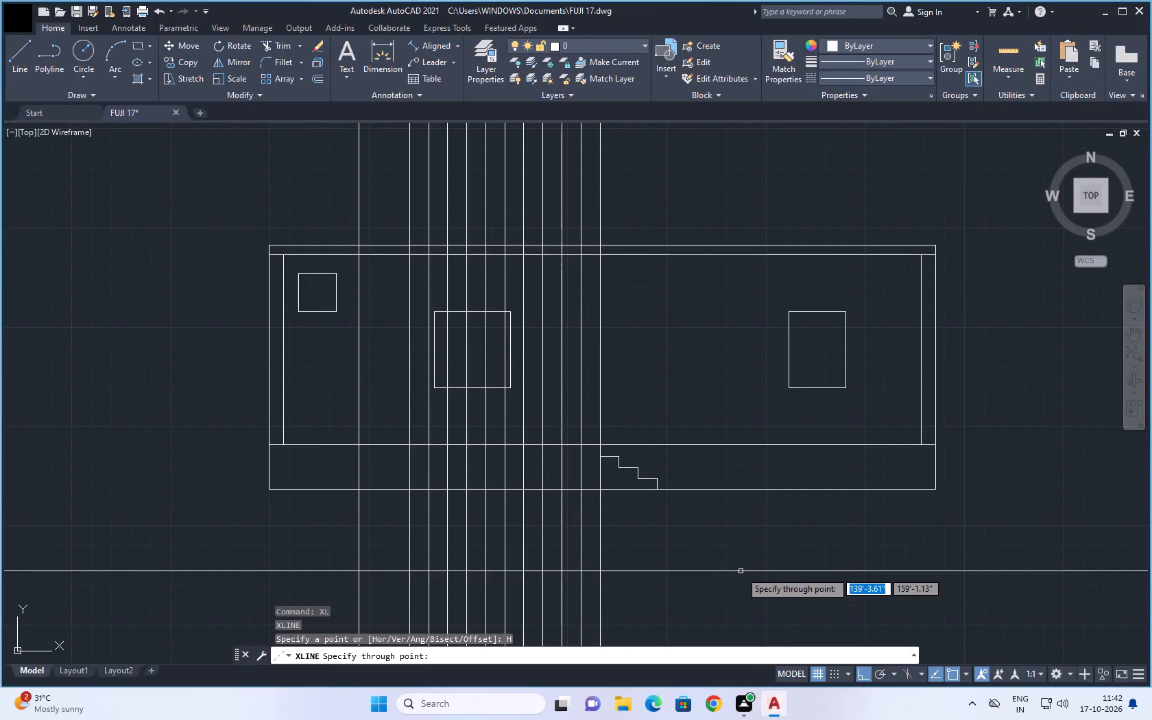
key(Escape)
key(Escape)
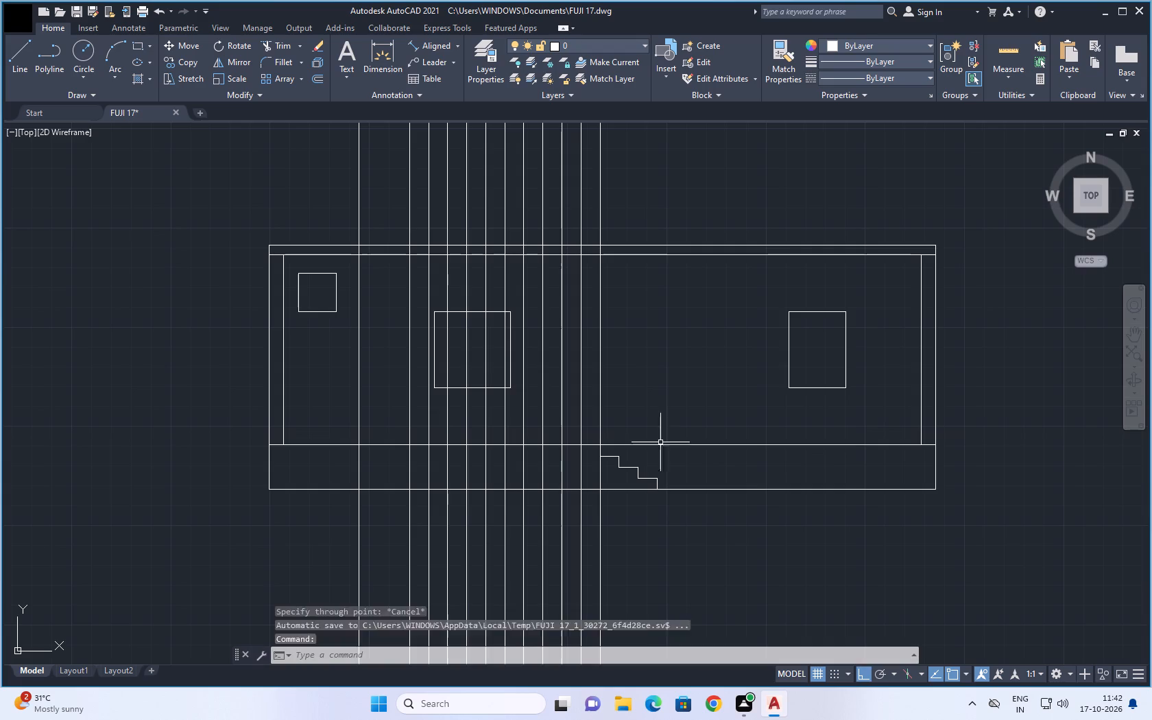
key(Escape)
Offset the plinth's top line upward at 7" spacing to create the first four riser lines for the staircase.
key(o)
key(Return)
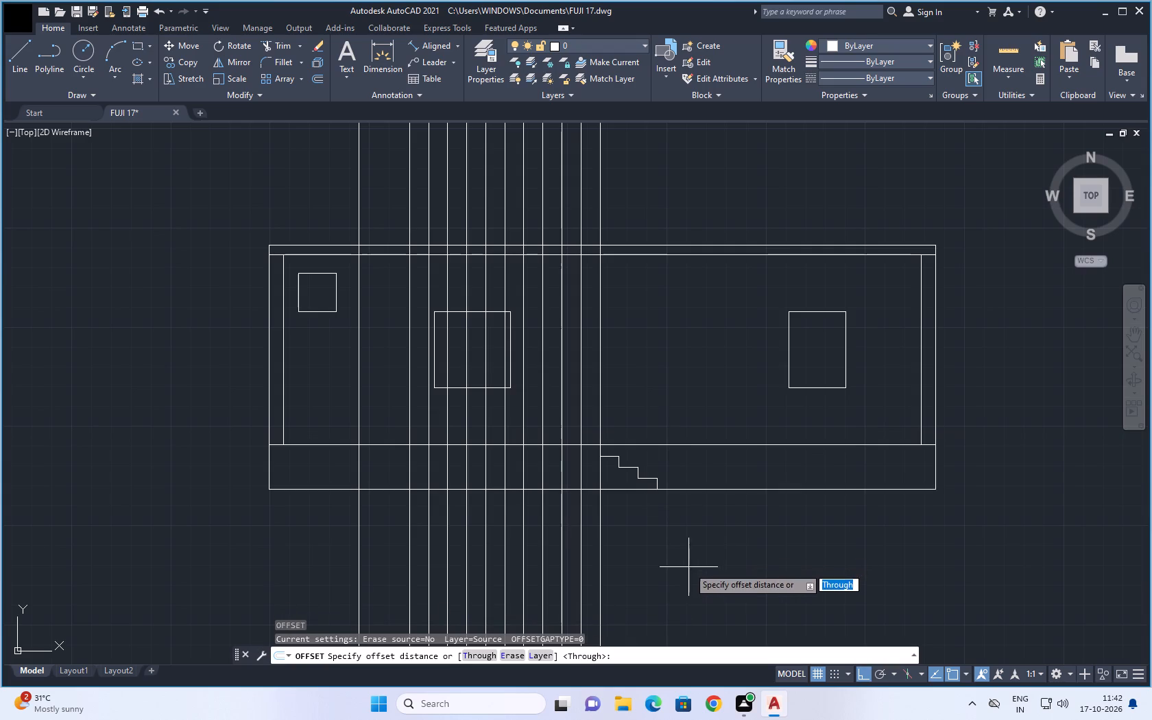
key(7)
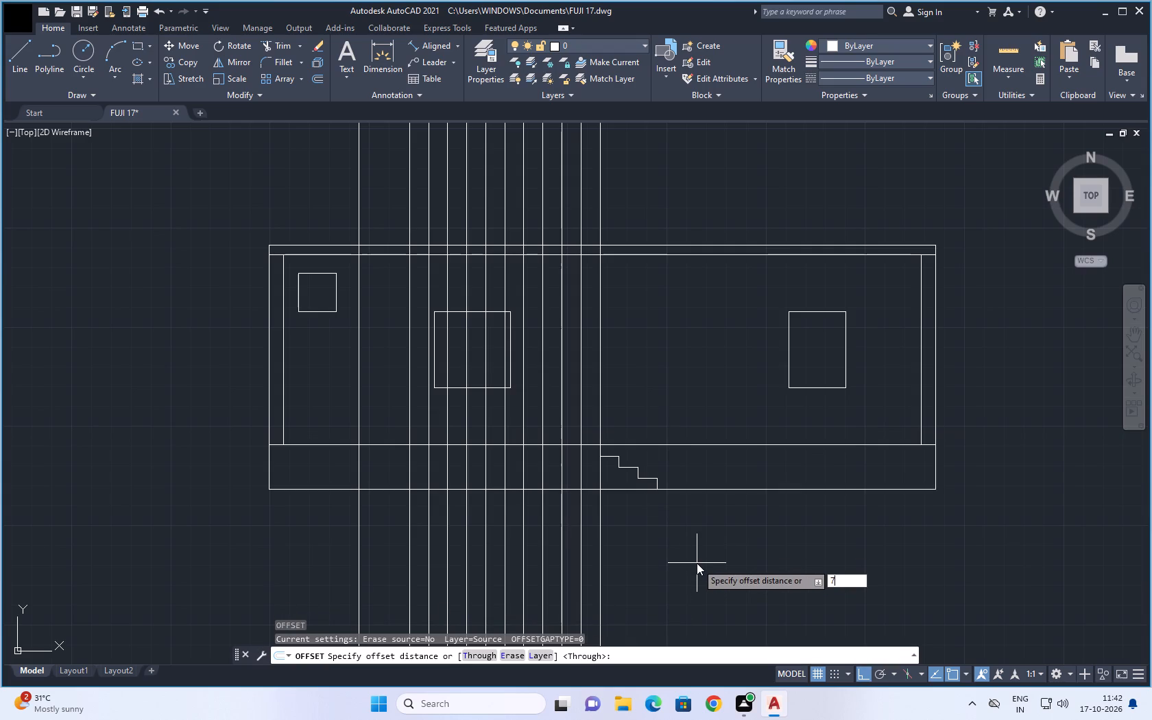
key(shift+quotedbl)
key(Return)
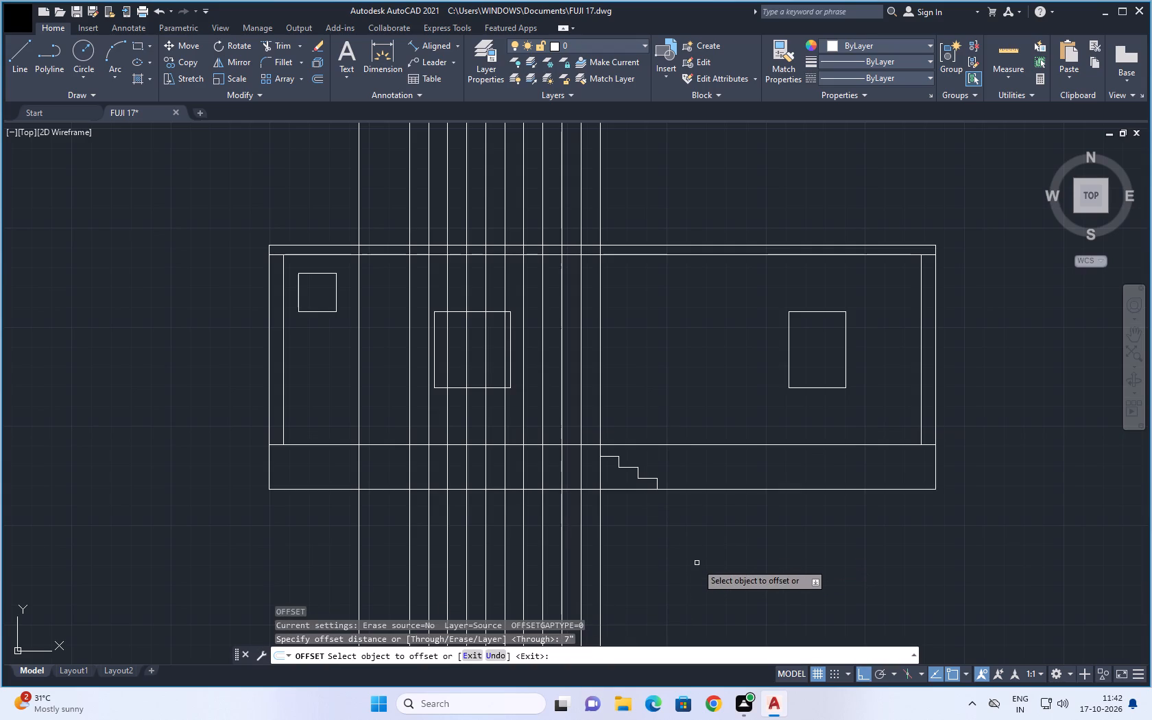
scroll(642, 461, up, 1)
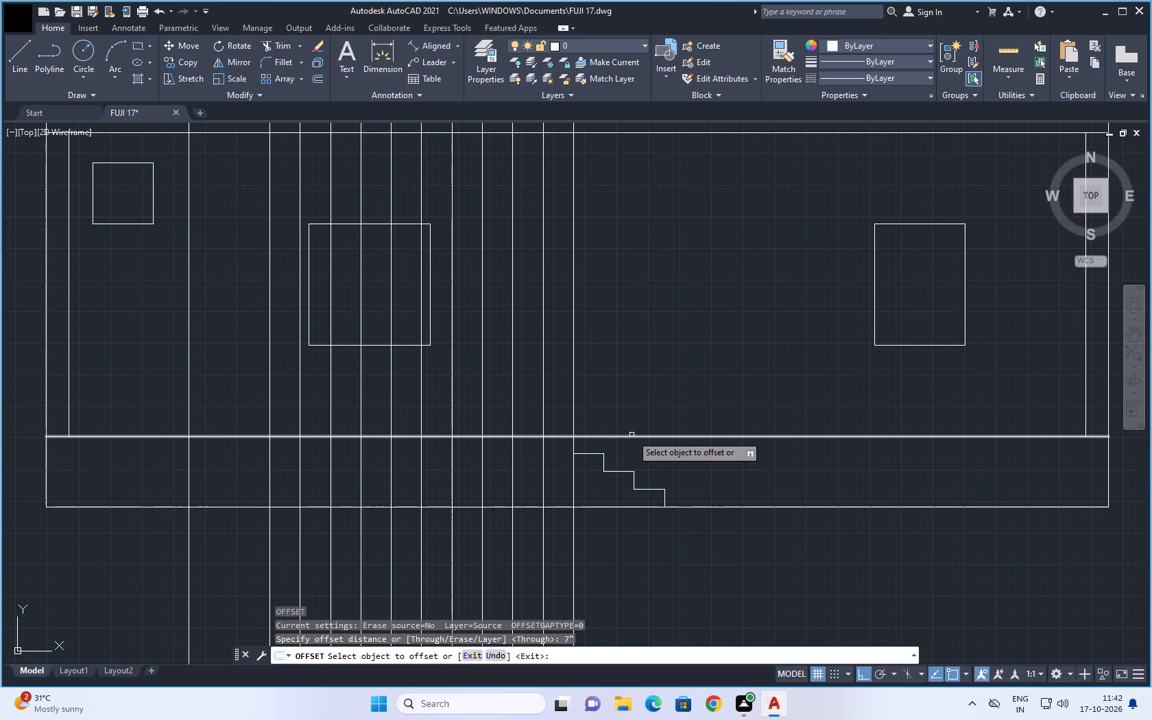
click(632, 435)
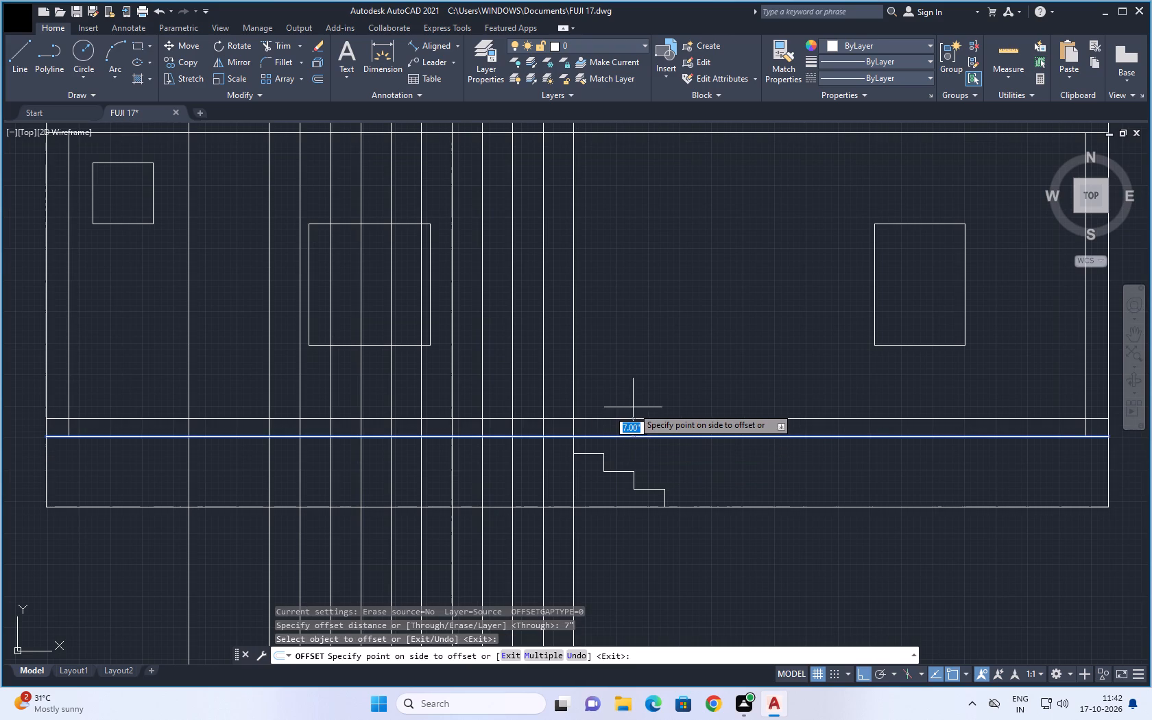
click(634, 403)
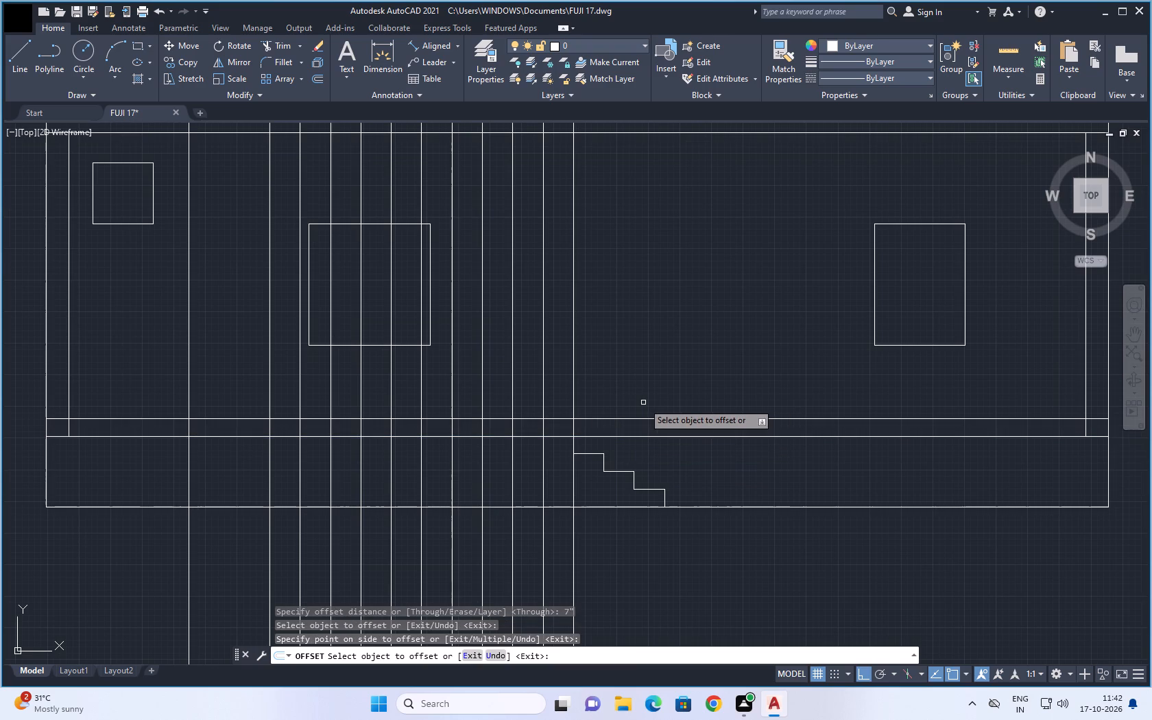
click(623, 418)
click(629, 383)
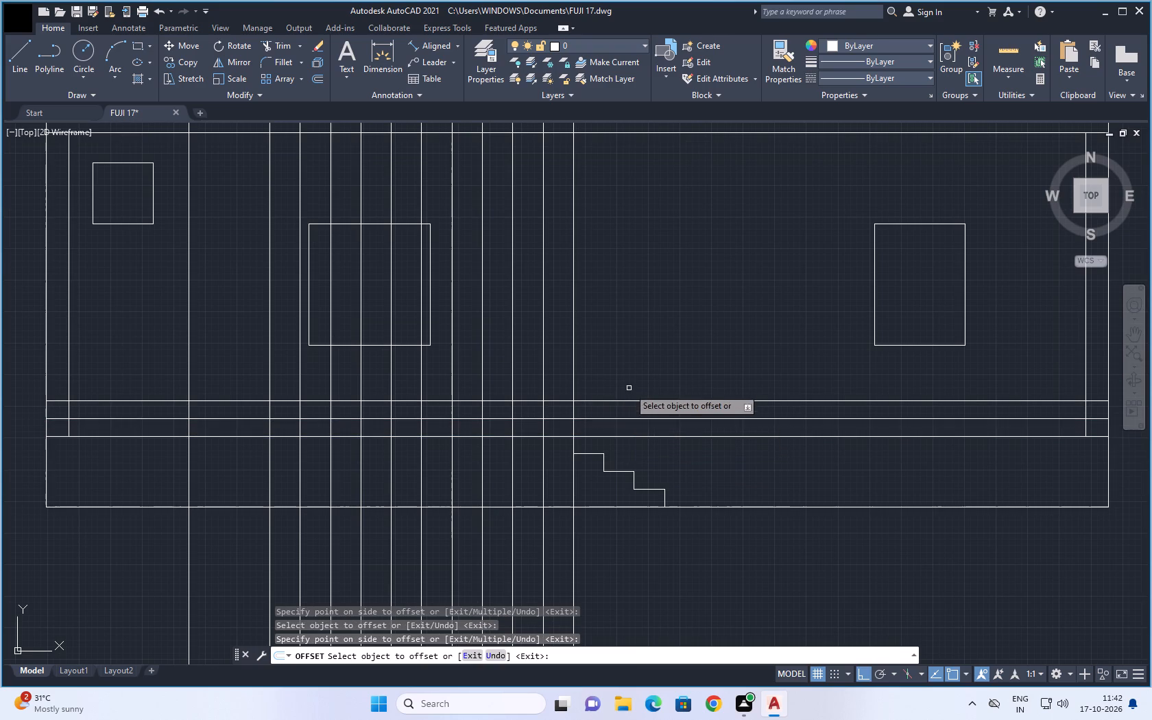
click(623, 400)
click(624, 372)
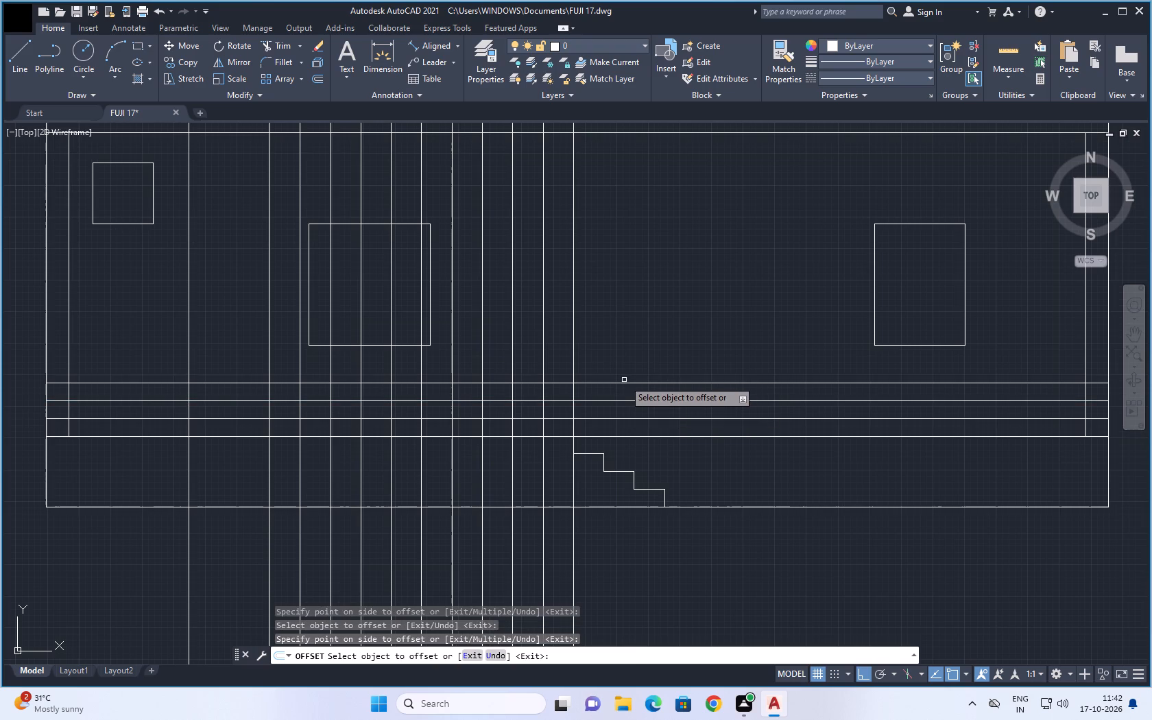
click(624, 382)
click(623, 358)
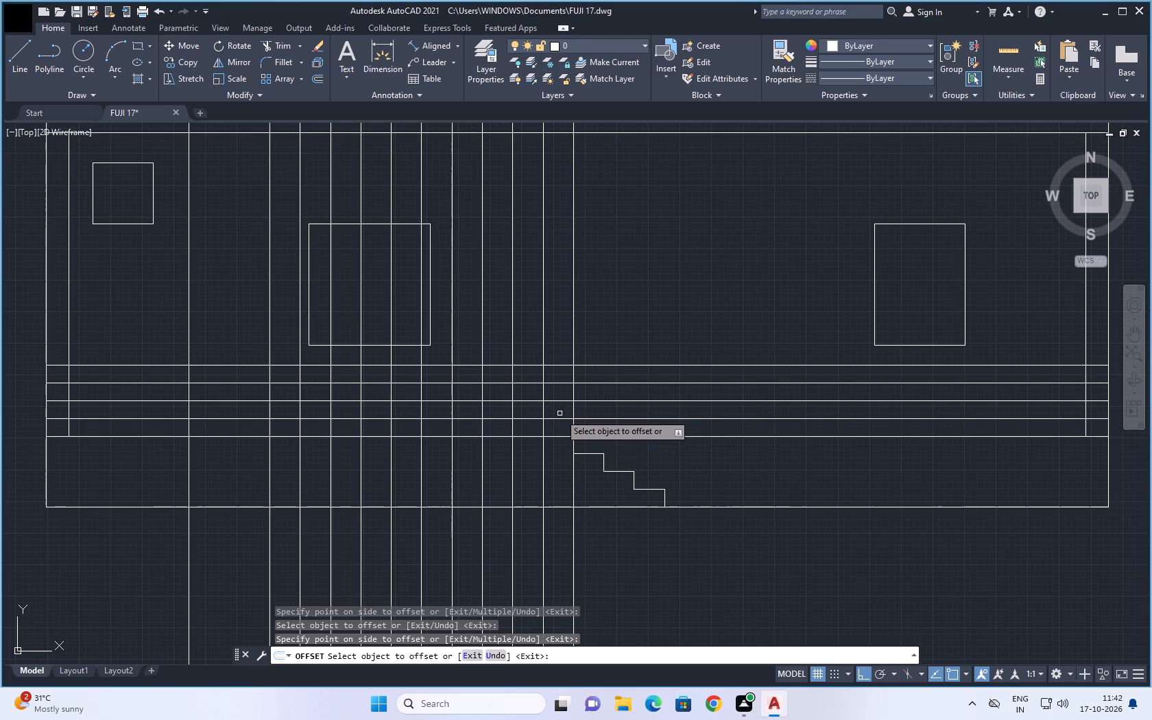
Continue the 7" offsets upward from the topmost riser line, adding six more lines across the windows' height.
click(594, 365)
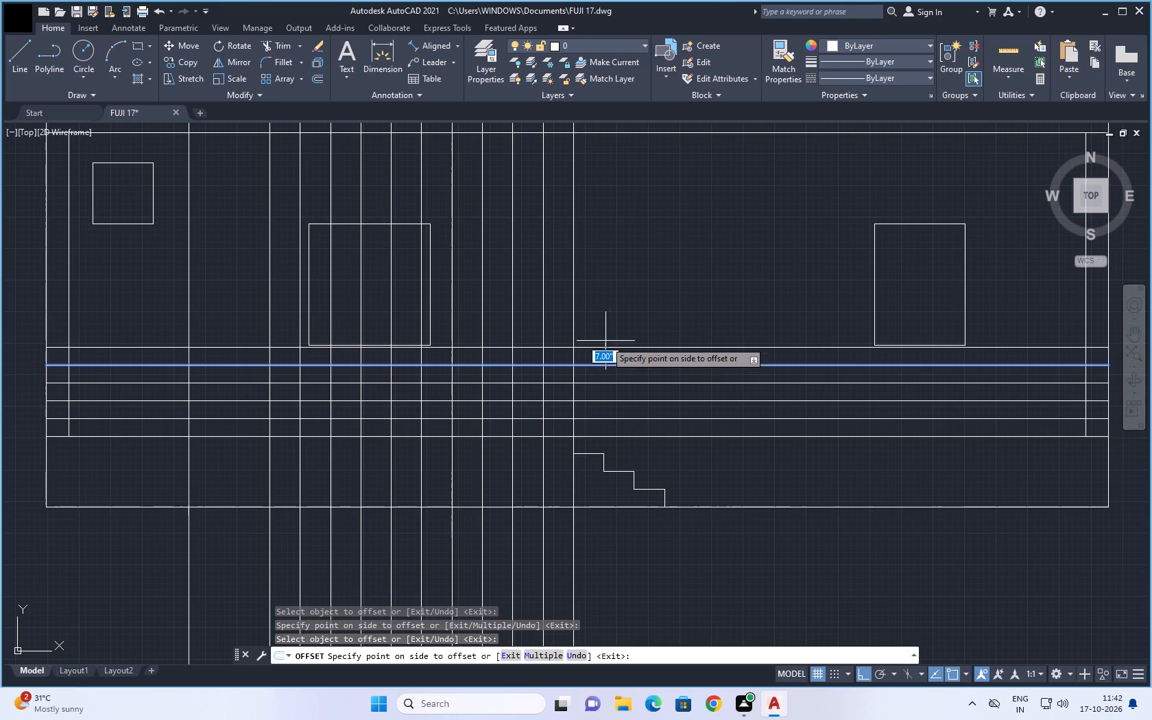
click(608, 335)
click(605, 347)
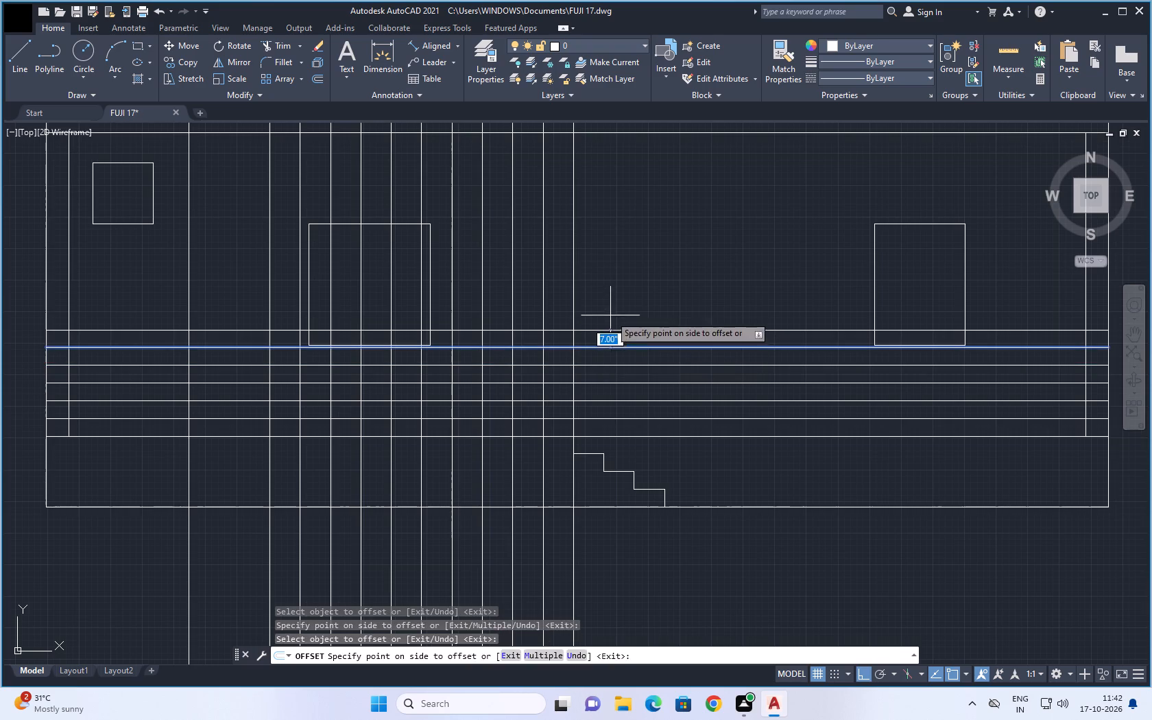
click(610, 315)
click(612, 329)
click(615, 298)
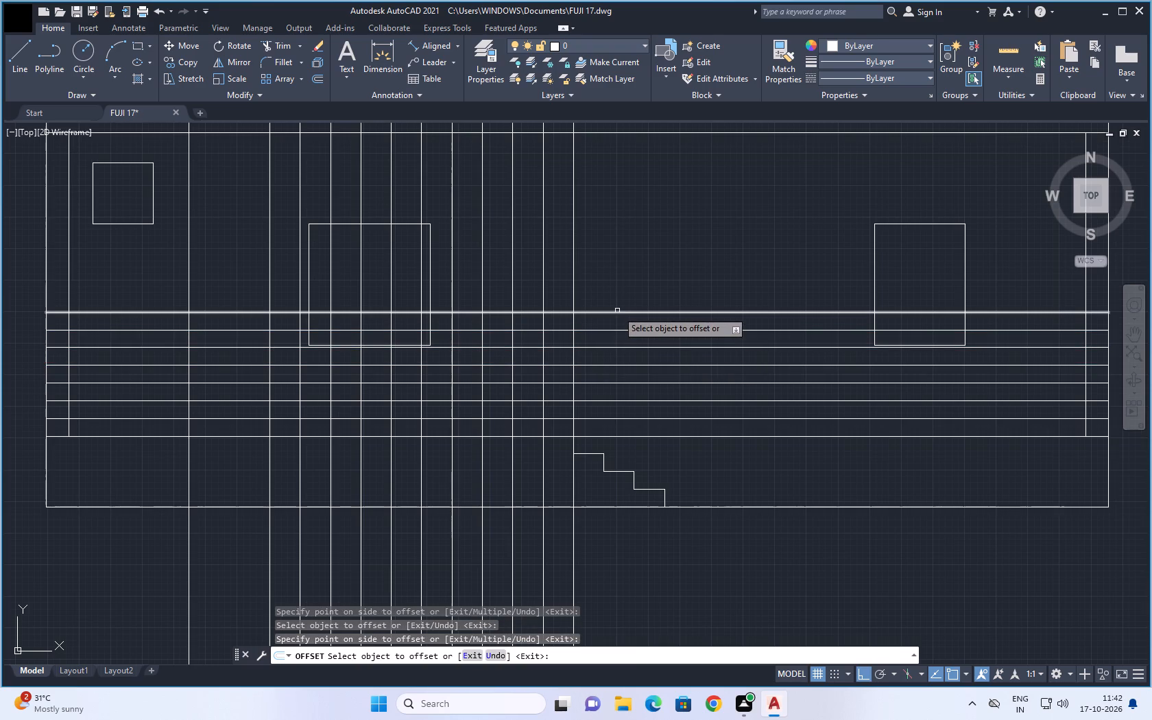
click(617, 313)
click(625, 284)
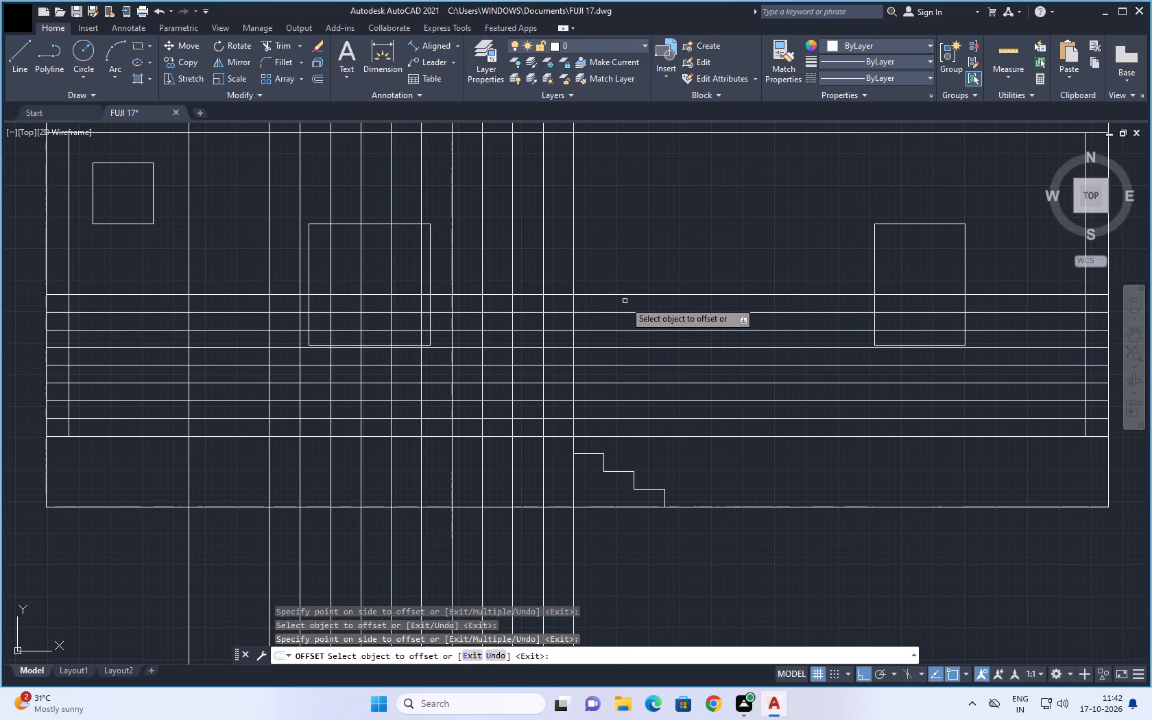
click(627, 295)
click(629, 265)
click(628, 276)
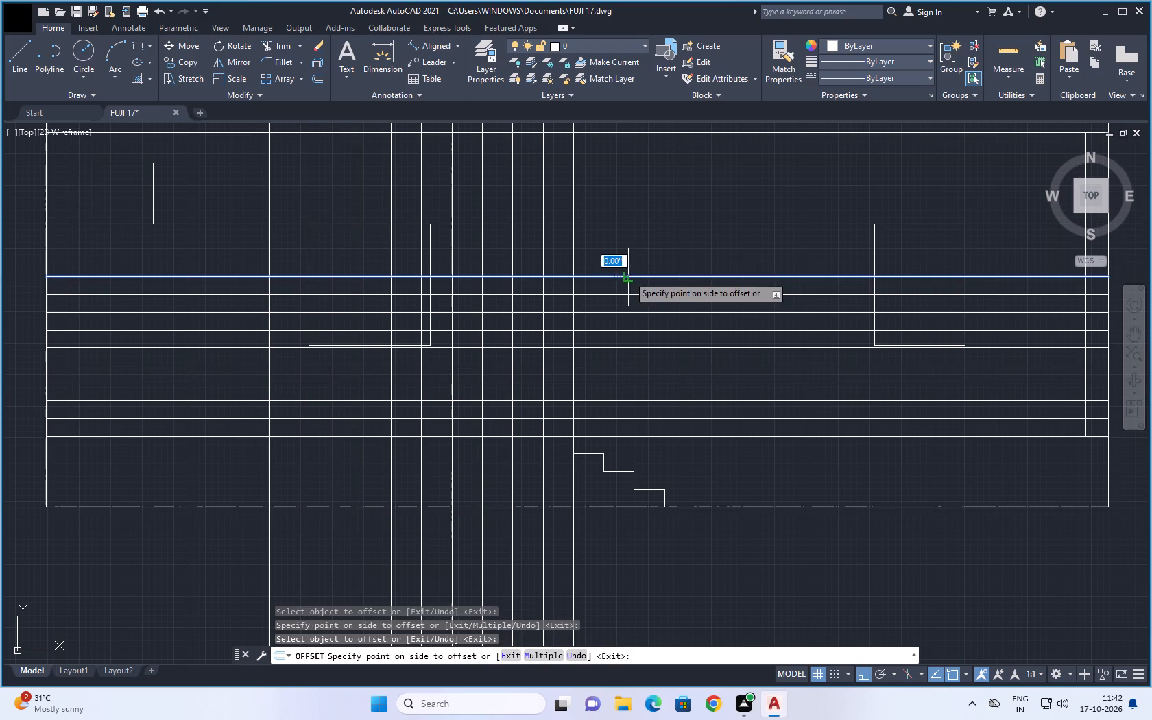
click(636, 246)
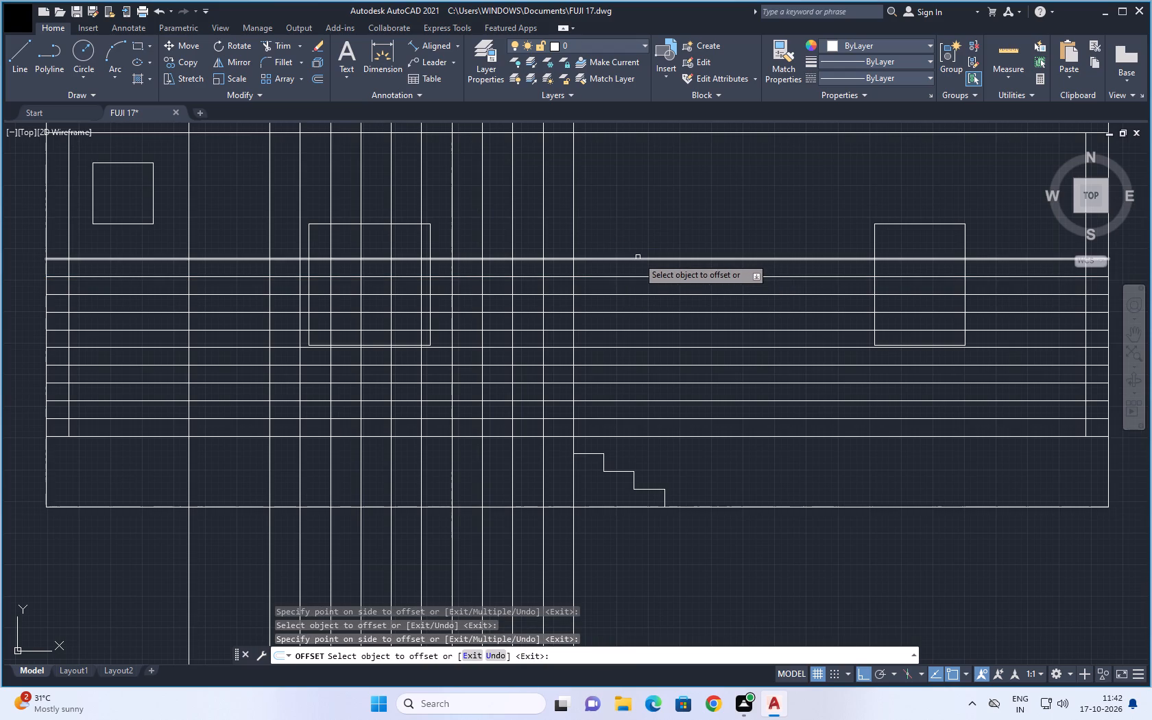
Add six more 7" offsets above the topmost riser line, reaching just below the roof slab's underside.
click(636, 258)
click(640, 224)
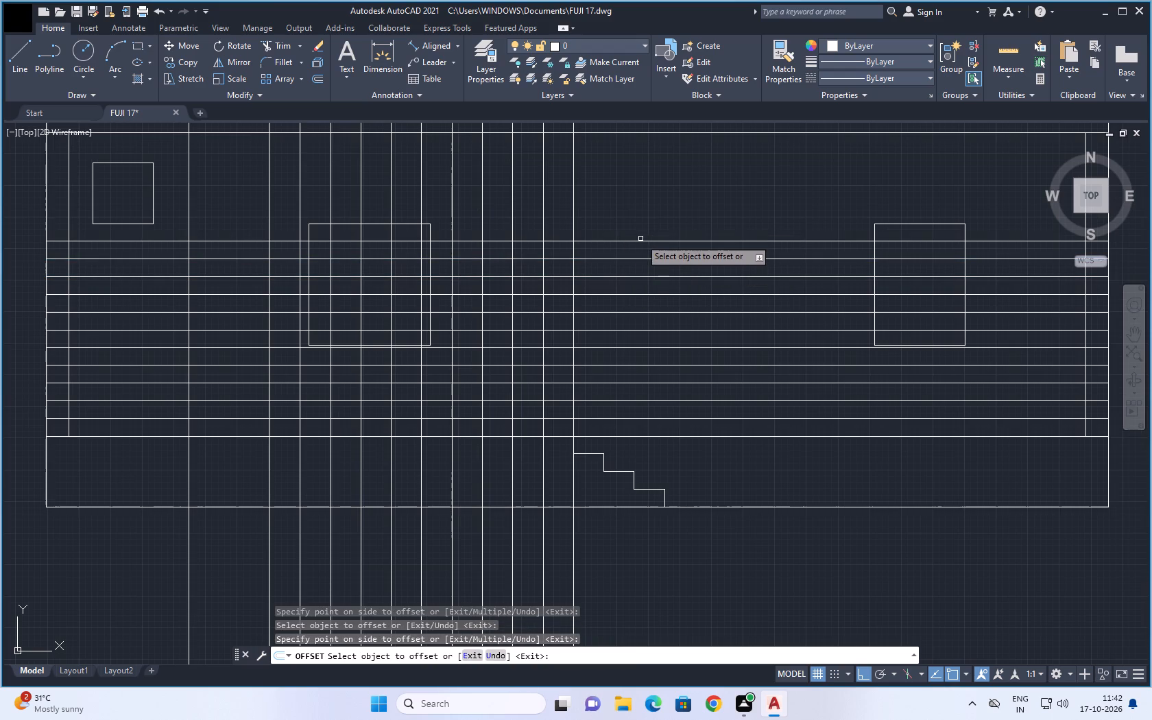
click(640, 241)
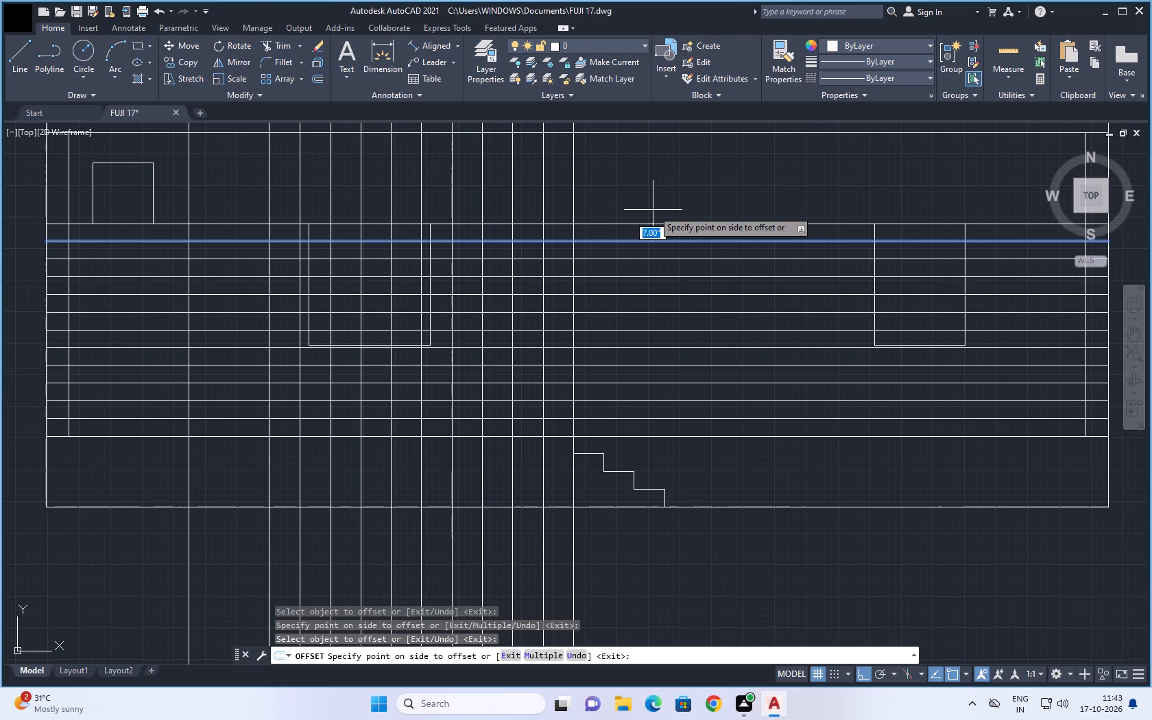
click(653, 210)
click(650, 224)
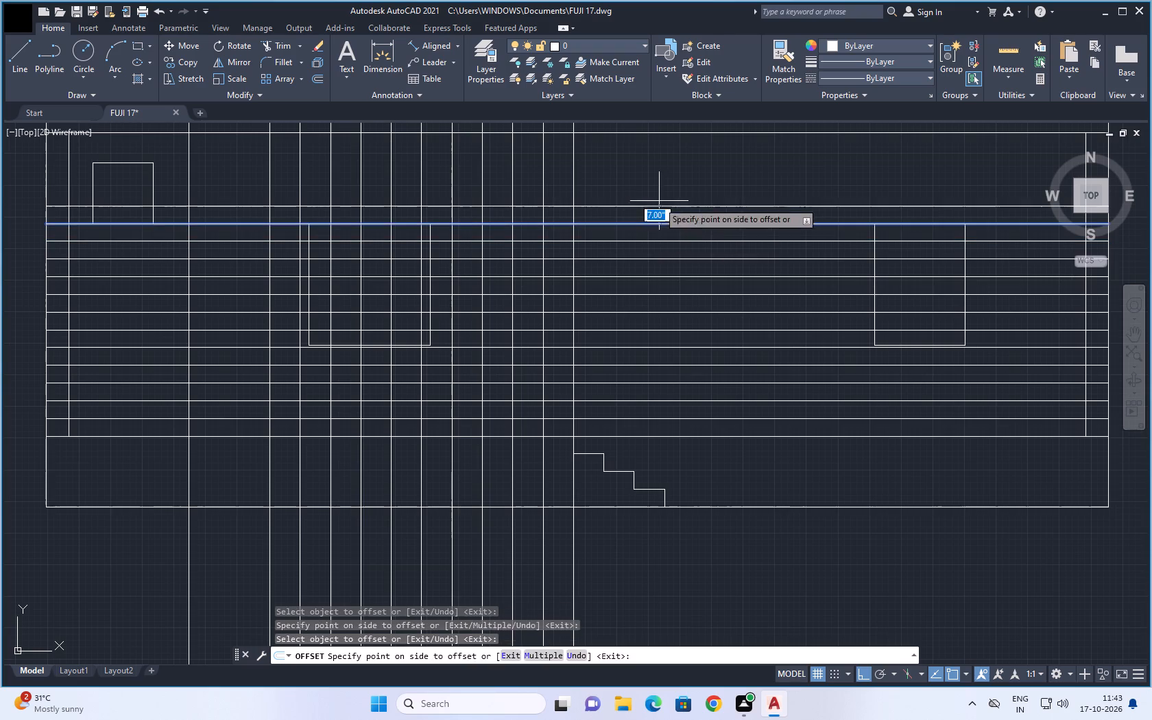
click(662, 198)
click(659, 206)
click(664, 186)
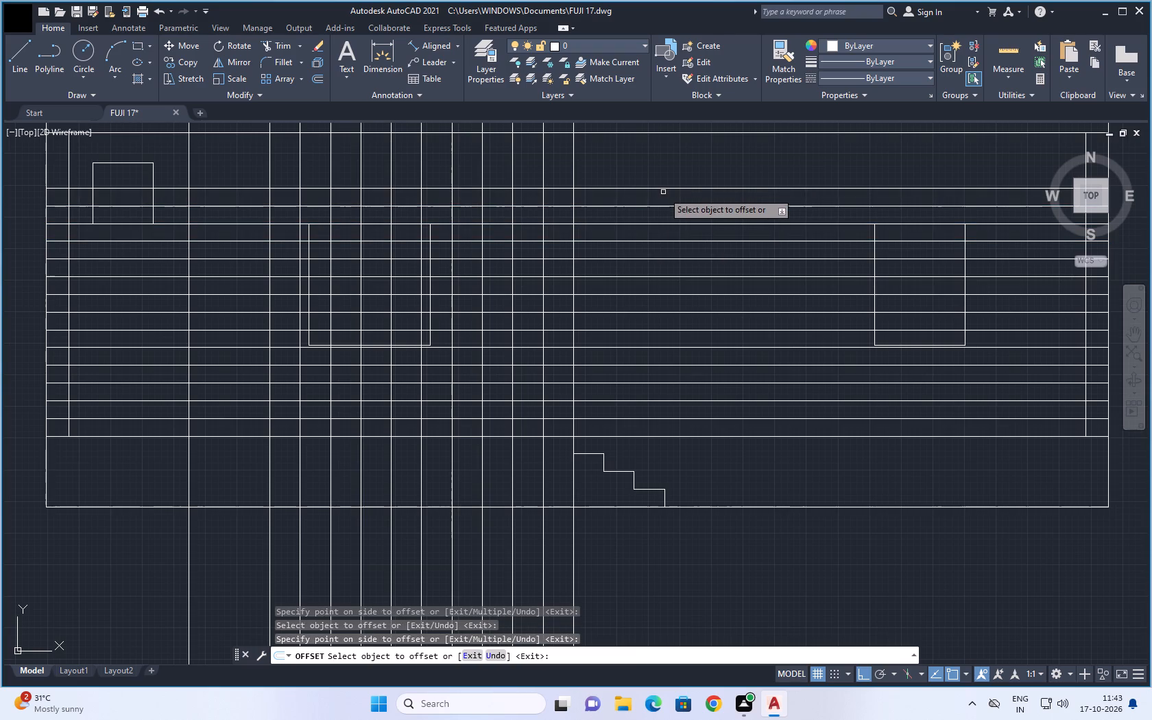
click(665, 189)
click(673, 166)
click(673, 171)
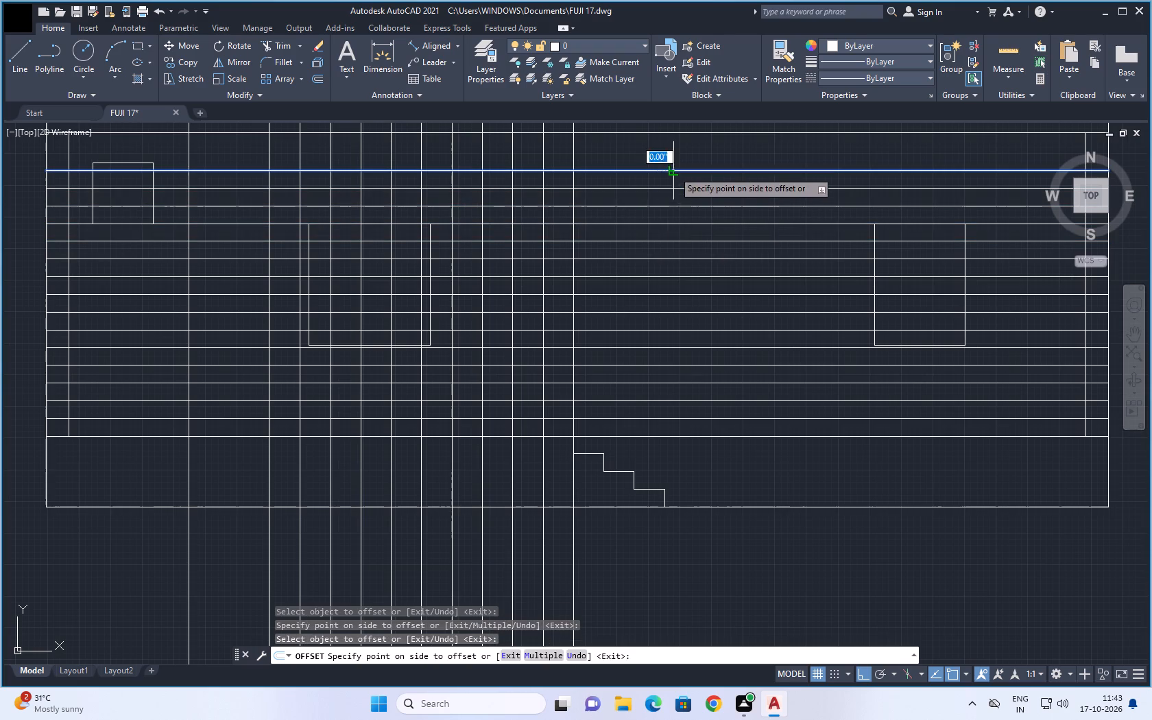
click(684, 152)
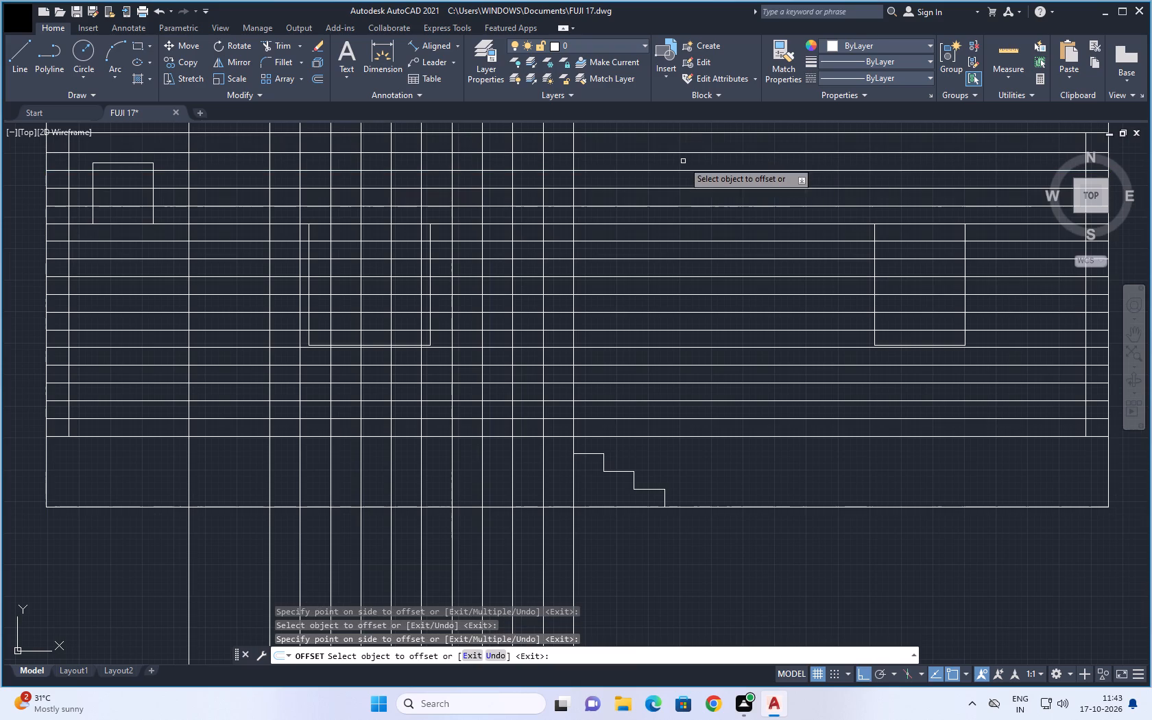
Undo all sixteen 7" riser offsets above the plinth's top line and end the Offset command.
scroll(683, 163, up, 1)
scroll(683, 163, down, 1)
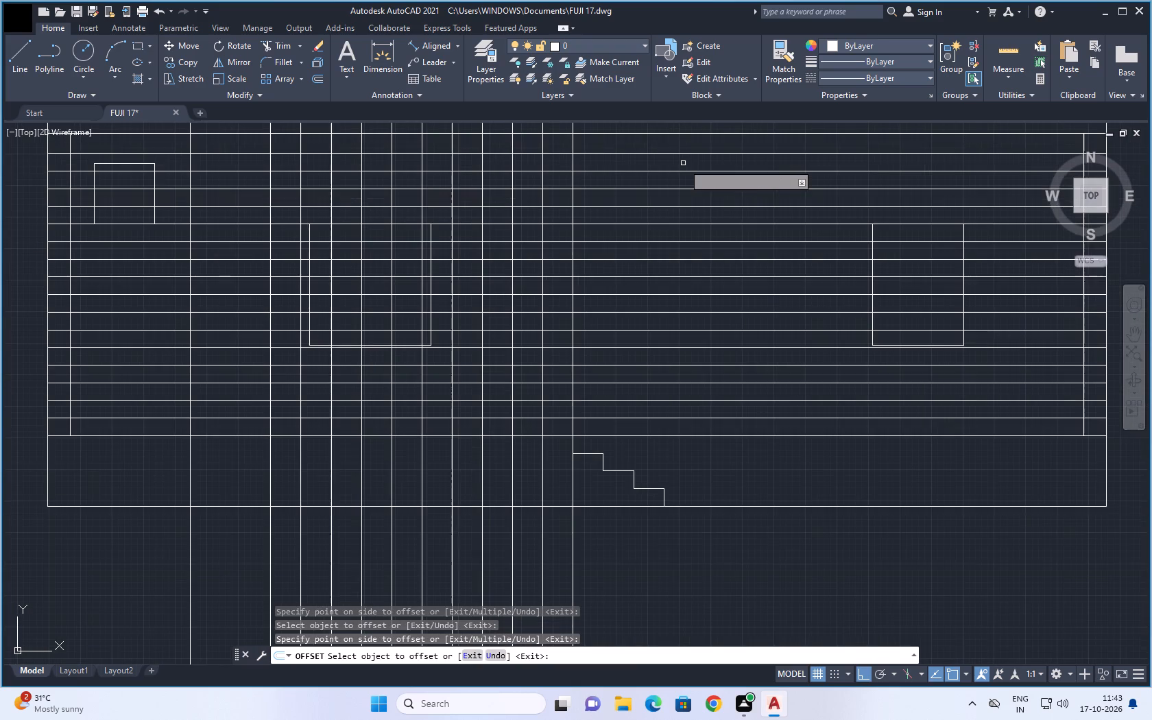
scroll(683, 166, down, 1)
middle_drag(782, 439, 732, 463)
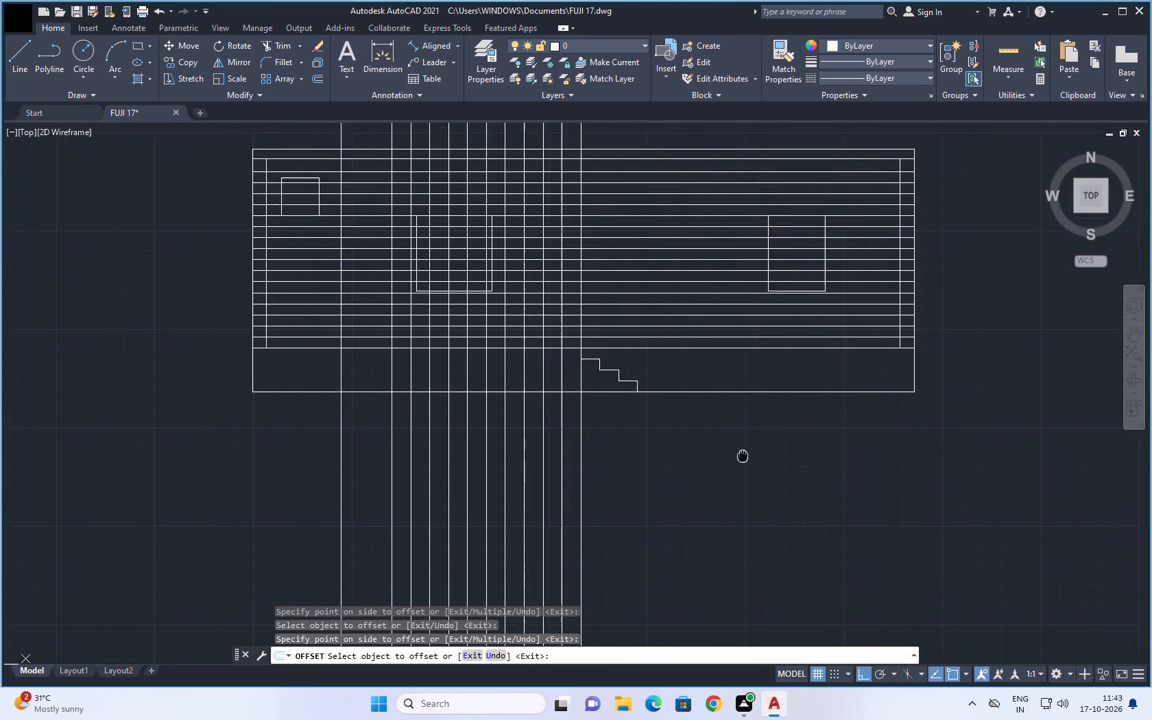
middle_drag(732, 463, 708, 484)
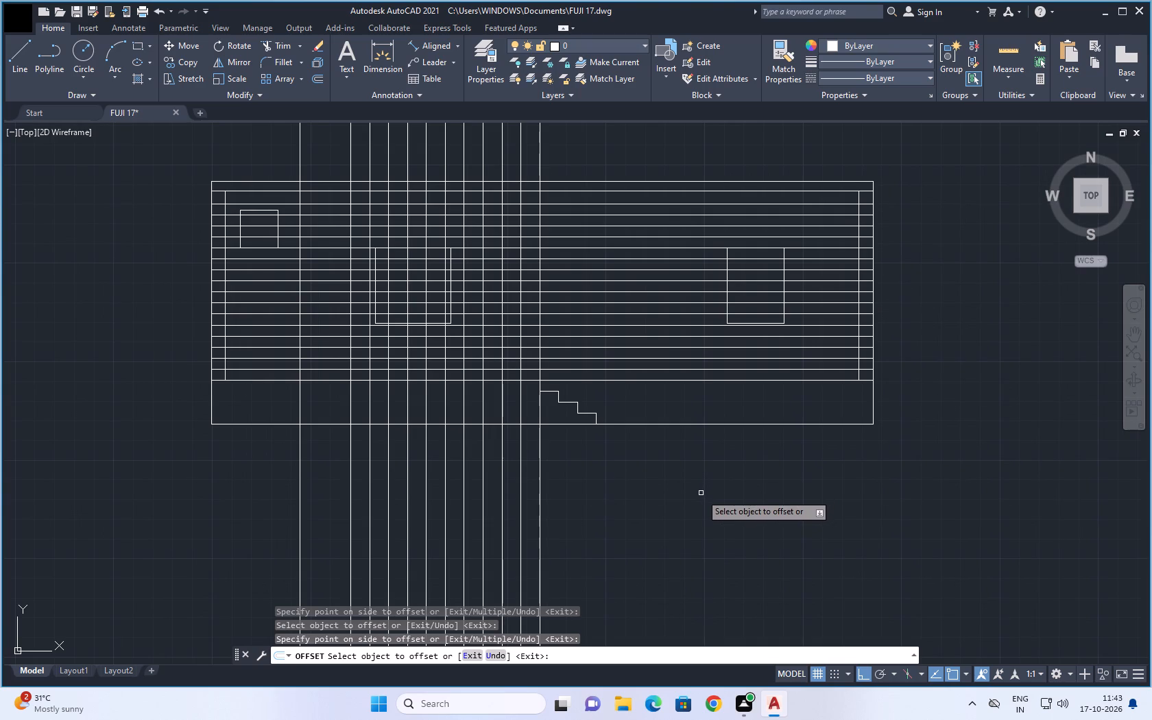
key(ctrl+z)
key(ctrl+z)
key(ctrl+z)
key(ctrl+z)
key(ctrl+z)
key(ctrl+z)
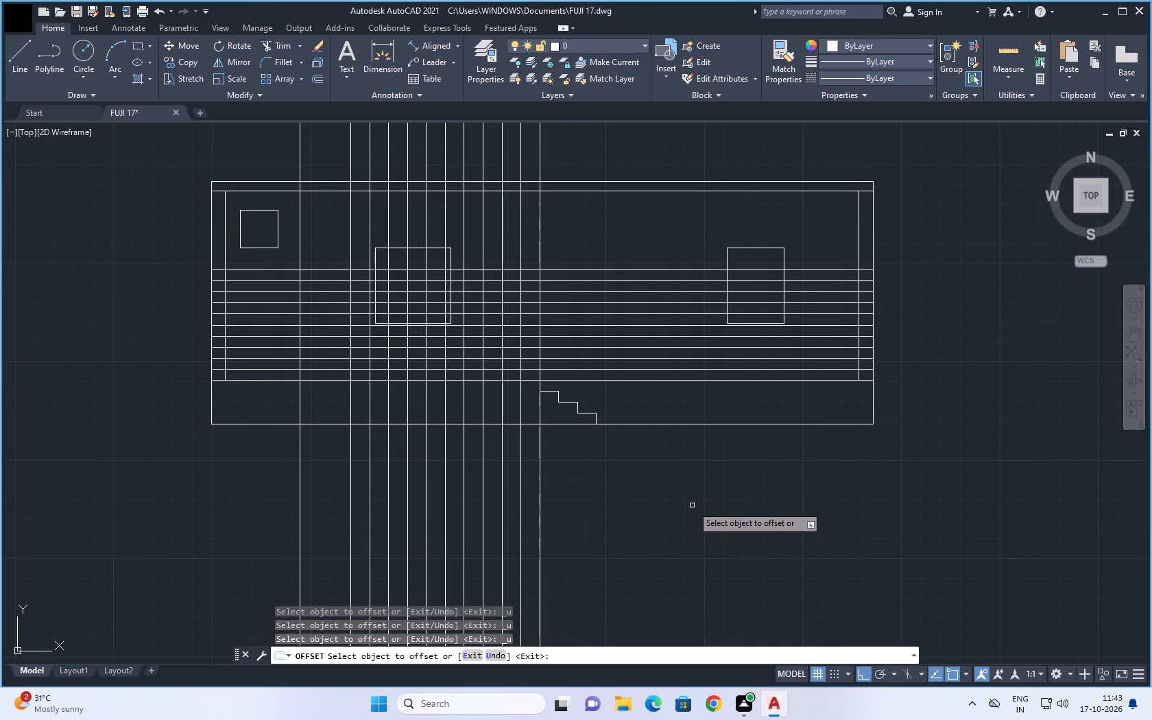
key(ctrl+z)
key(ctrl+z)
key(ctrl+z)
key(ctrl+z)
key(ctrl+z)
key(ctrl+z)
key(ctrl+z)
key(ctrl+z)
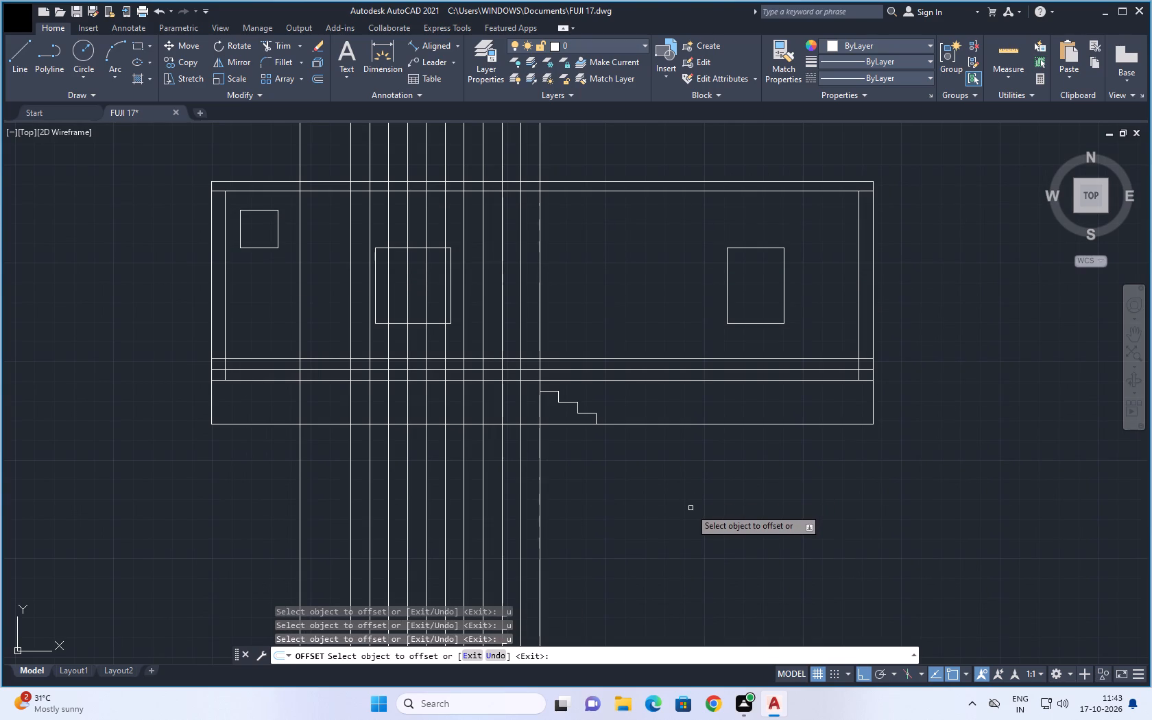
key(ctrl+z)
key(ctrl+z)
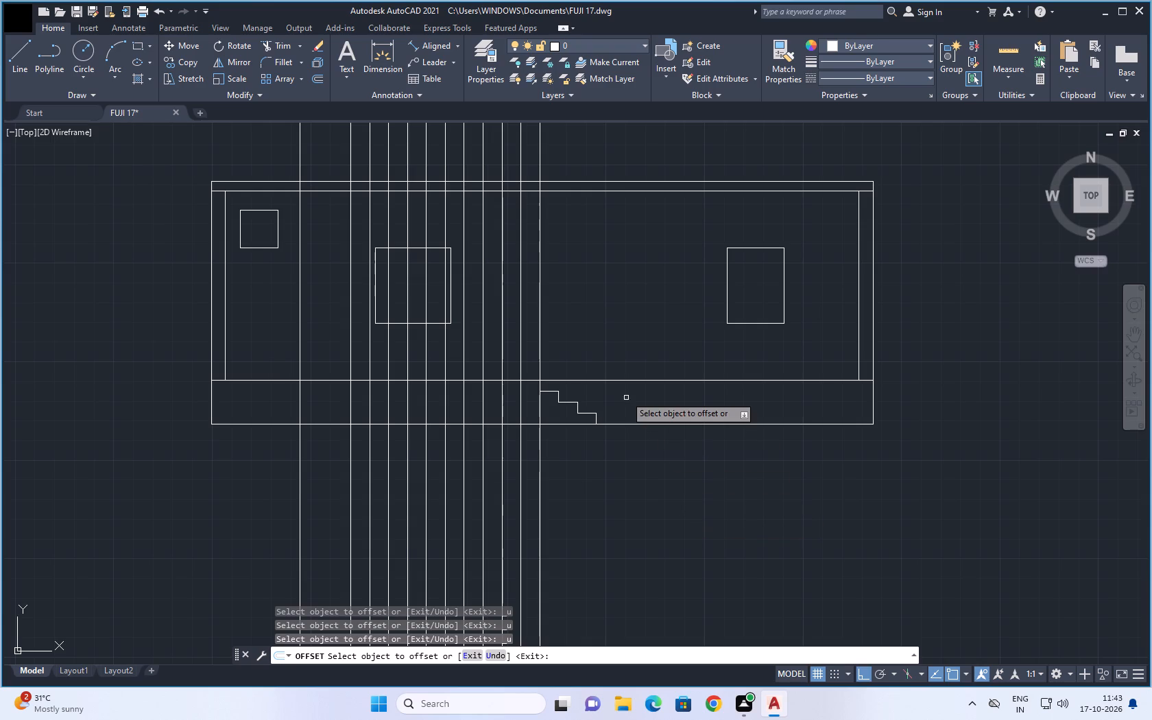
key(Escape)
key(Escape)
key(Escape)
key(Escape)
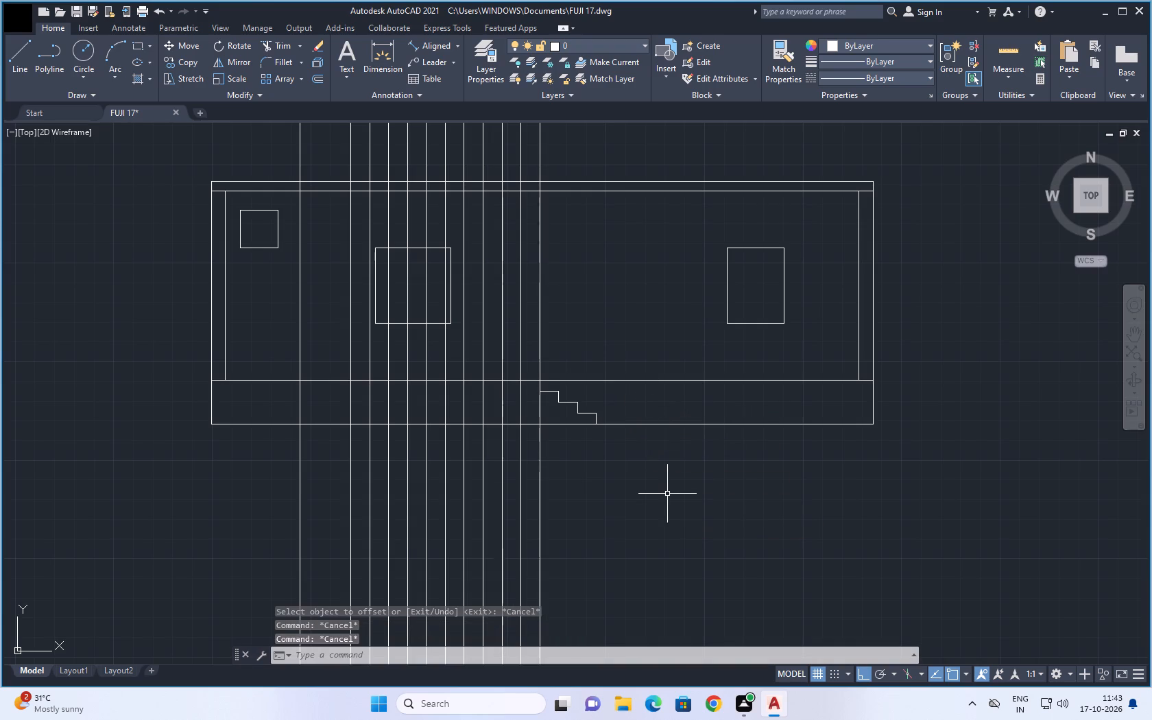
Offset the plinth's top line upward at 6" spacing to create the first two staircase riser lines.
key(o)
key(Return)
text(6")
key(Return)
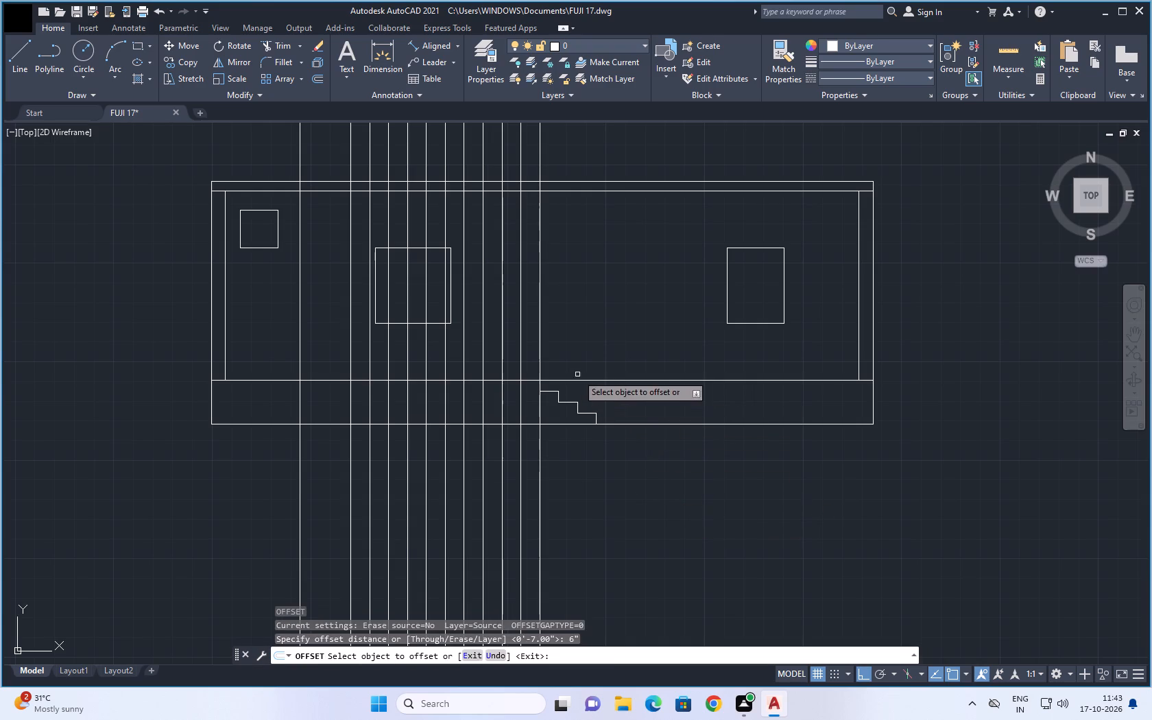
scroll(624, 356, up, 1)
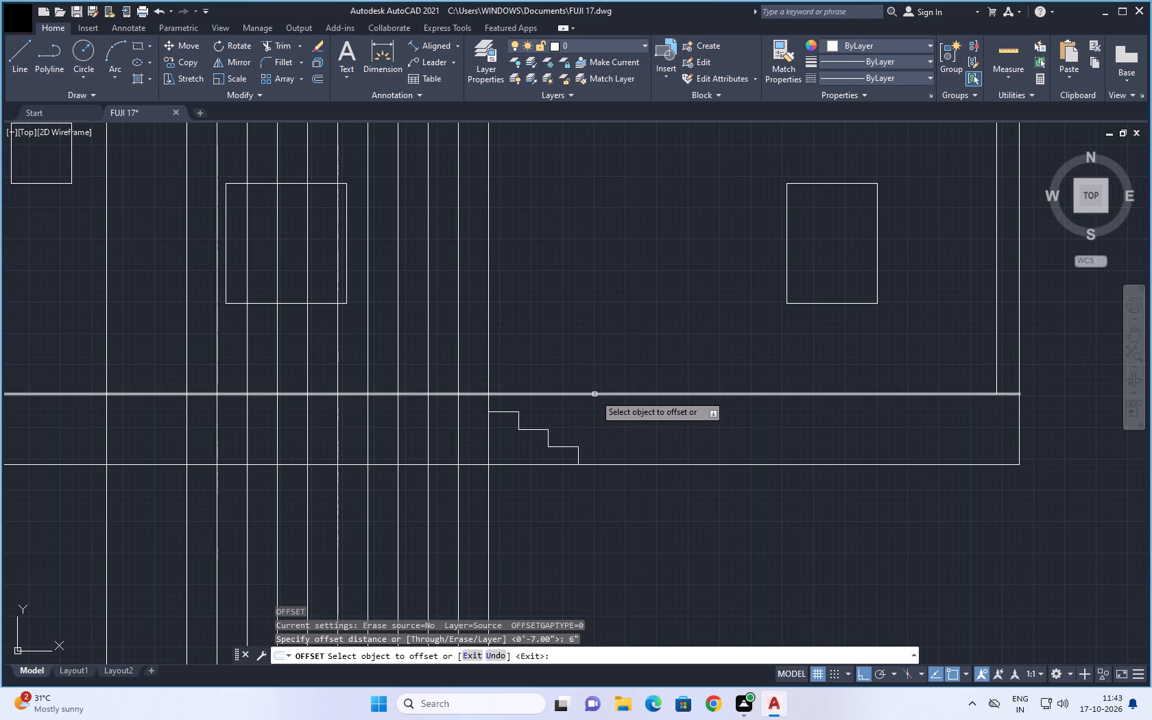
click(595, 394)
click(605, 345)
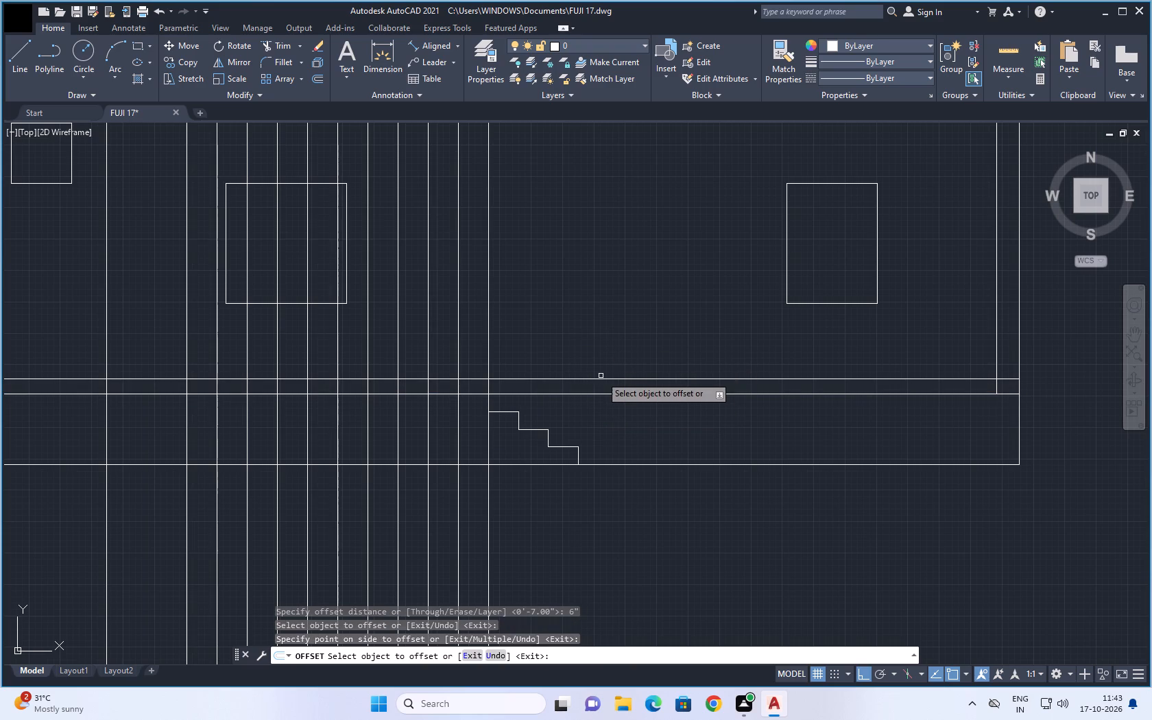
click(601, 379)
click(603, 304)
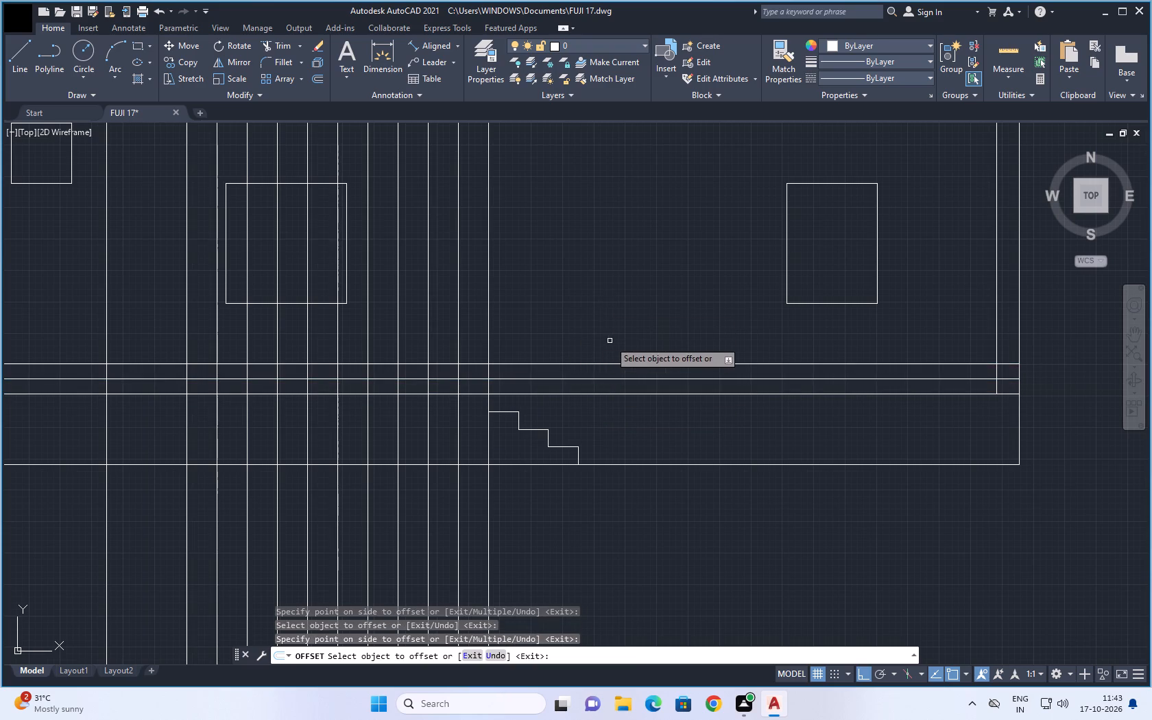
Add three more 6" offsets, each taken upward from the topmost riser line.
scroll(615, 339, up, 1)
middle_drag(616, 341, 747, 344)
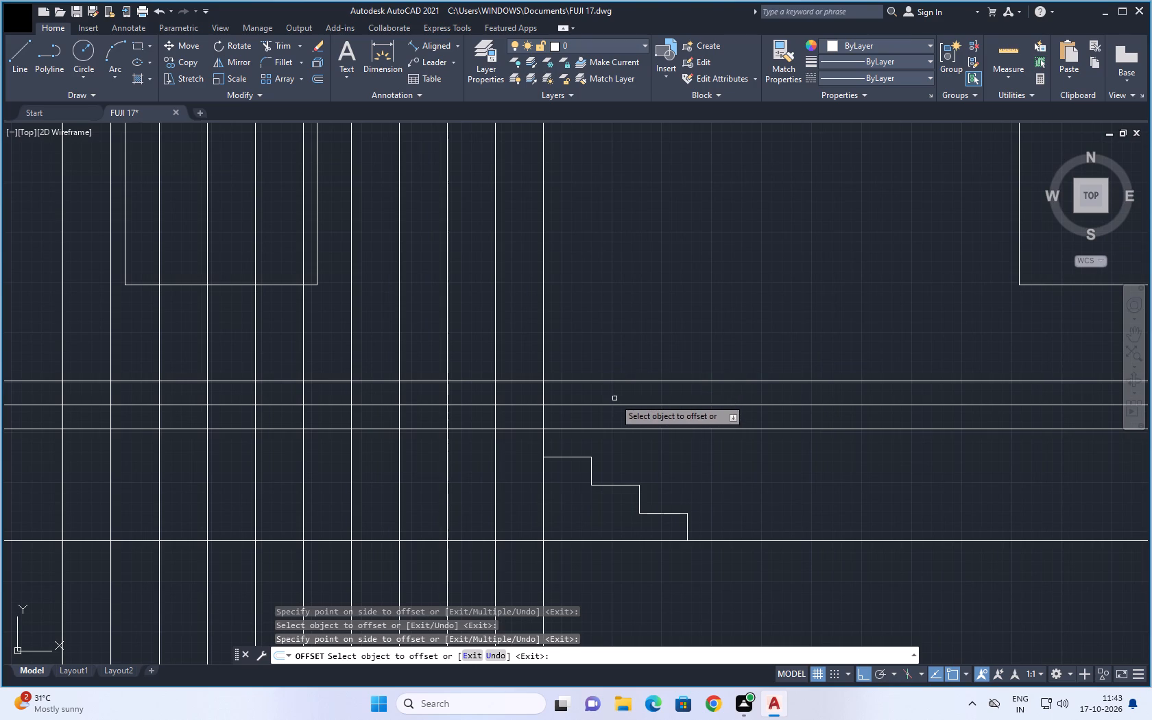
scroll(600, 389, up, 1)
middle_drag(608, 390, 667, 385)
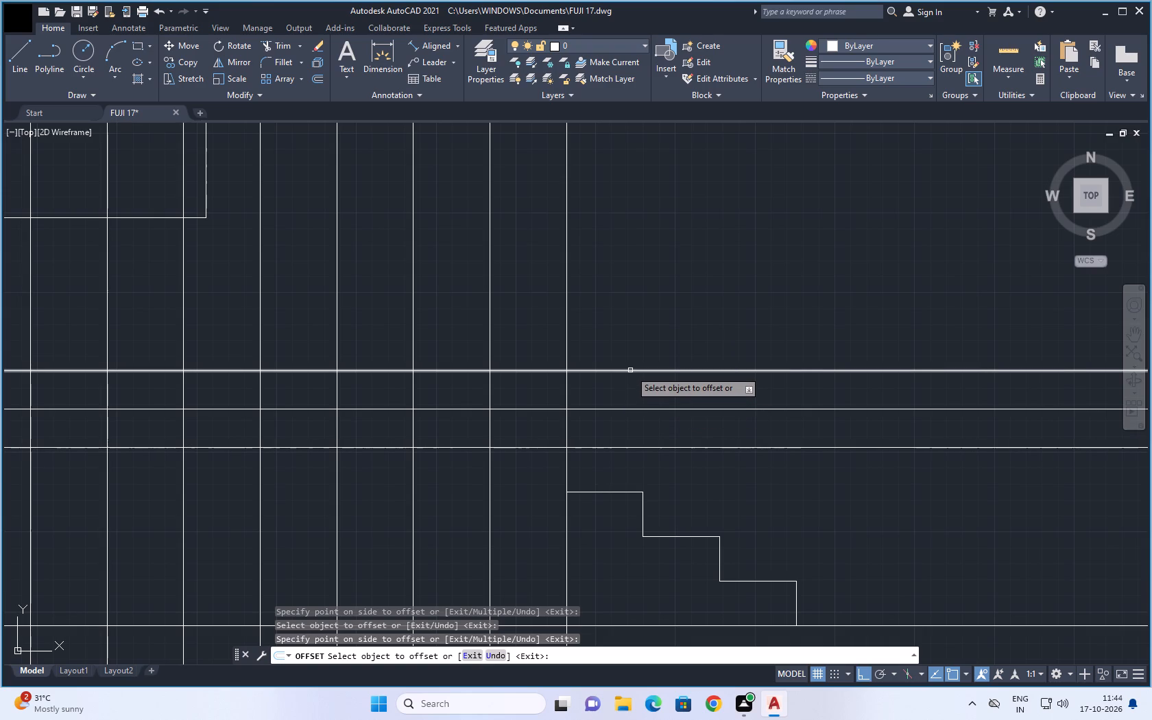
click(630, 370)
click(649, 319)
click(643, 333)
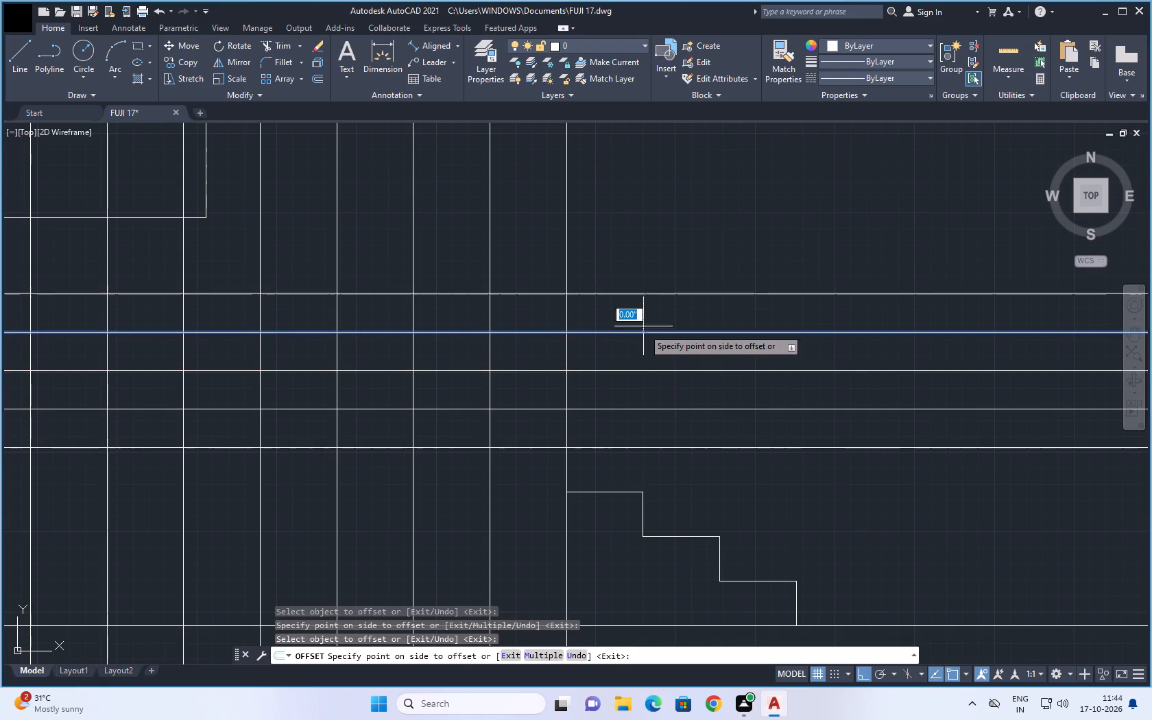
click(649, 299)
click(647, 294)
click(653, 236)
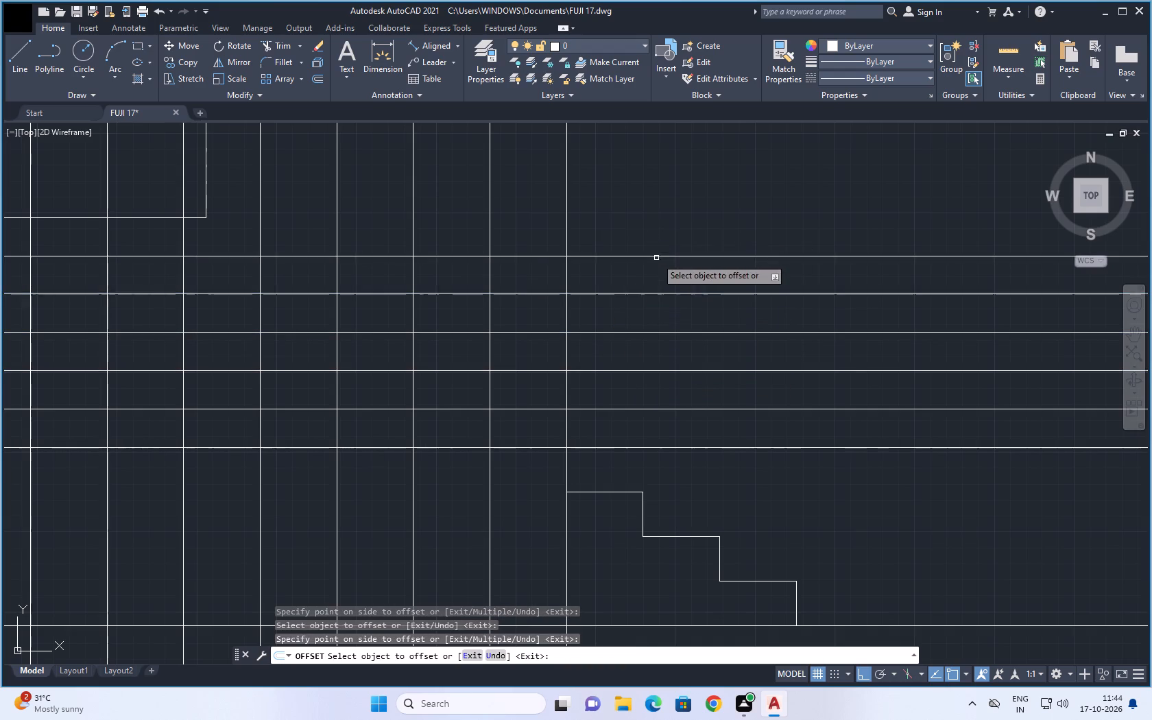
Continue the 6" offsets upward from the topmost riser line, adding four more lines from the two large windows' sill level.
middle_drag(656, 261, 627, 396)
click(625, 392)
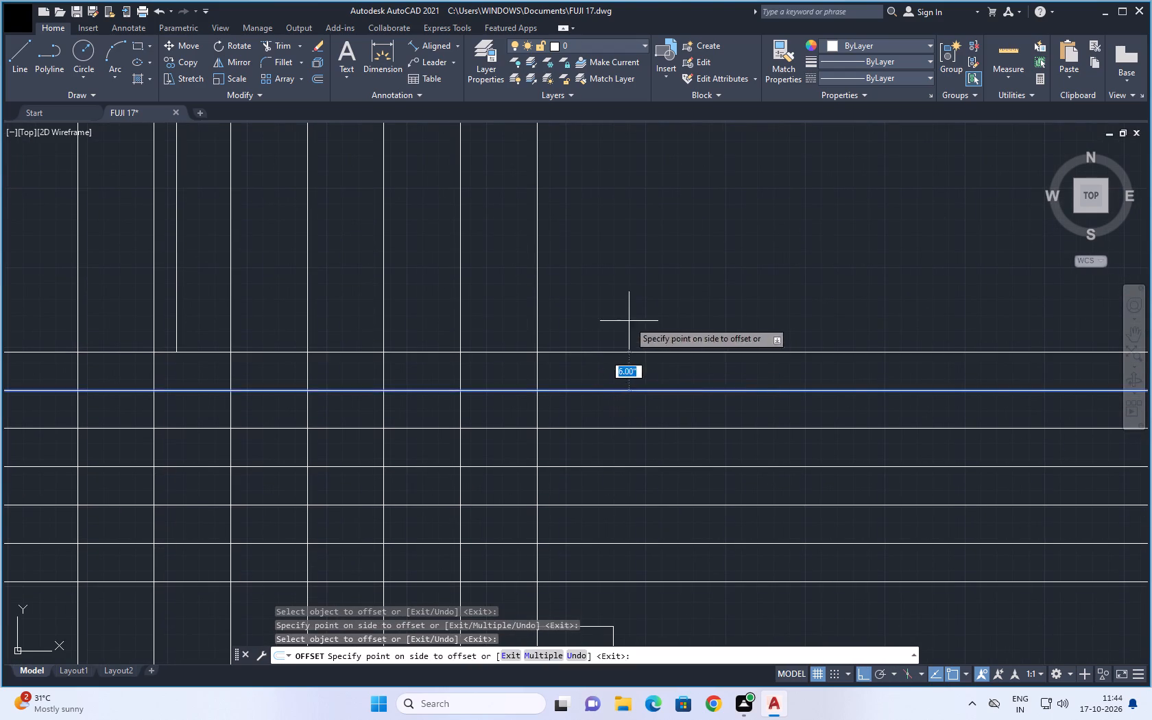
click(629, 321)
click(628, 352)
click(633, 296)
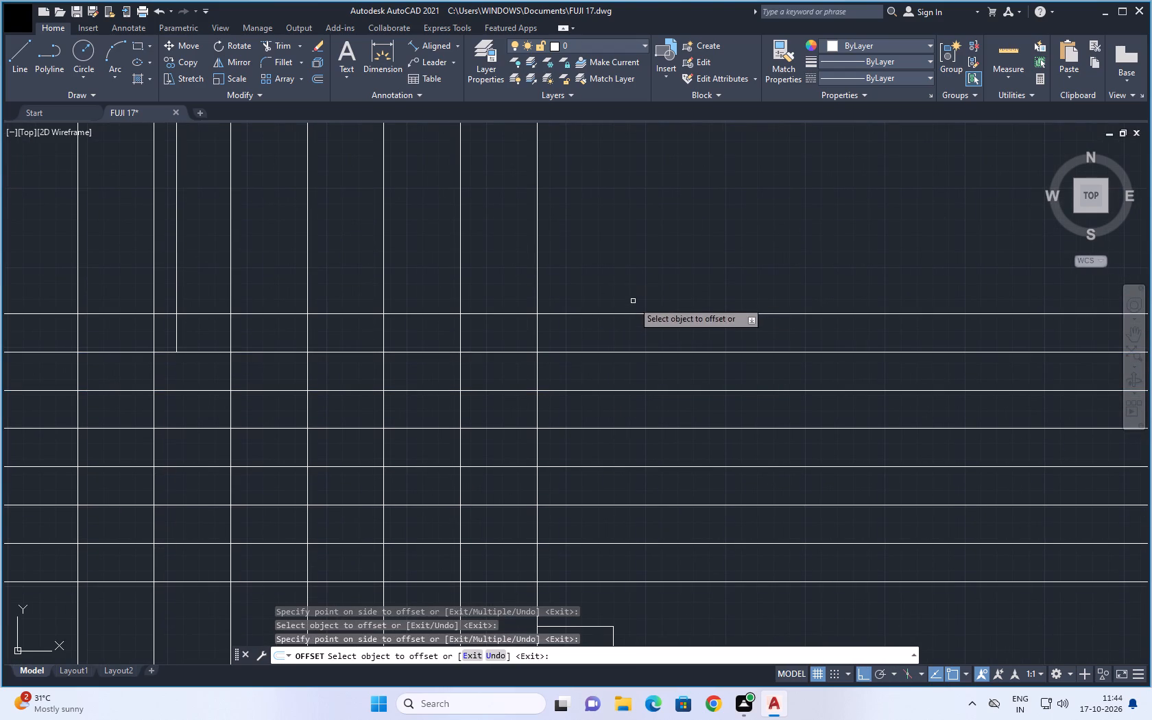
click(630, 314)
click(643, 269)
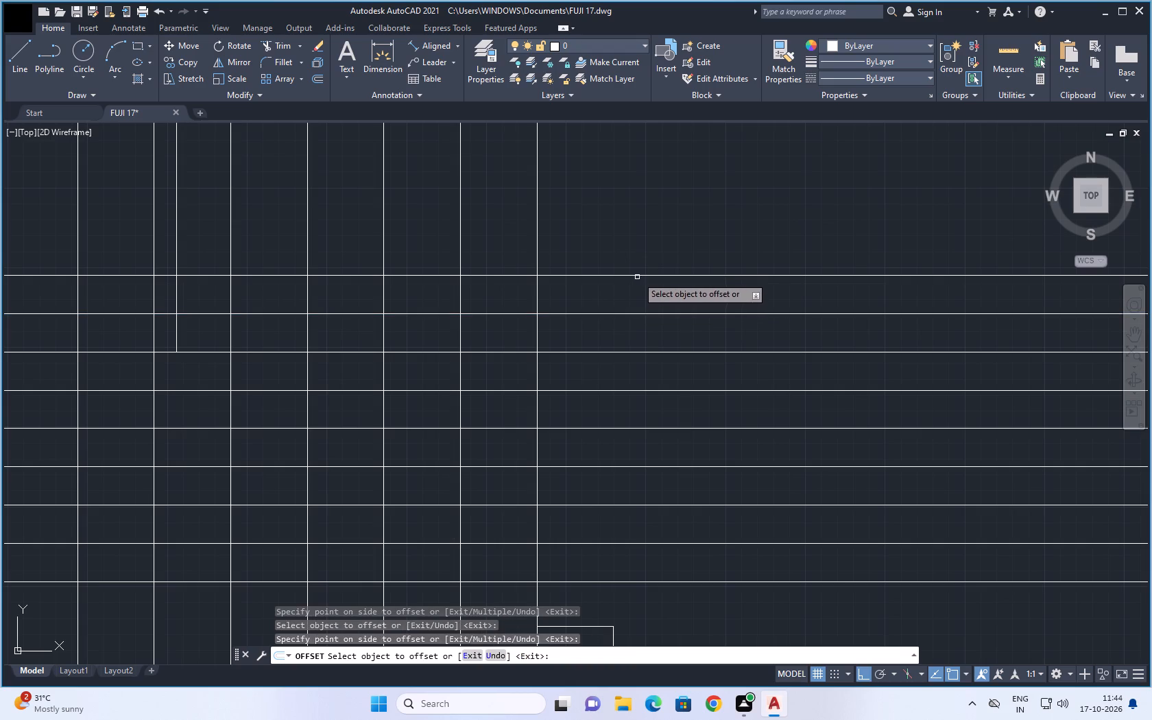
click(637, 276)
click(637, 228)
Add five more 6" offsets above the topmost riser line, reaching the top edge of the two large windows.
middle_drag(632, 260, 594, 426)
click(600, 403)
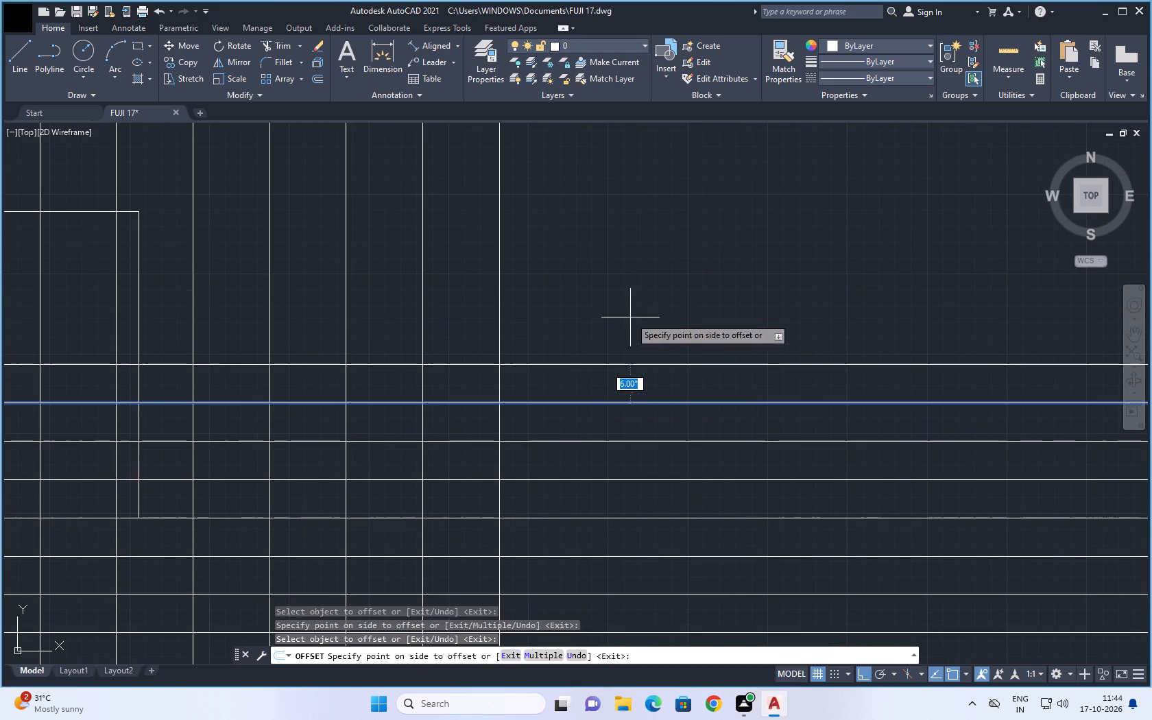
click(631, 316)
click(614, 364)
click(630, 307)
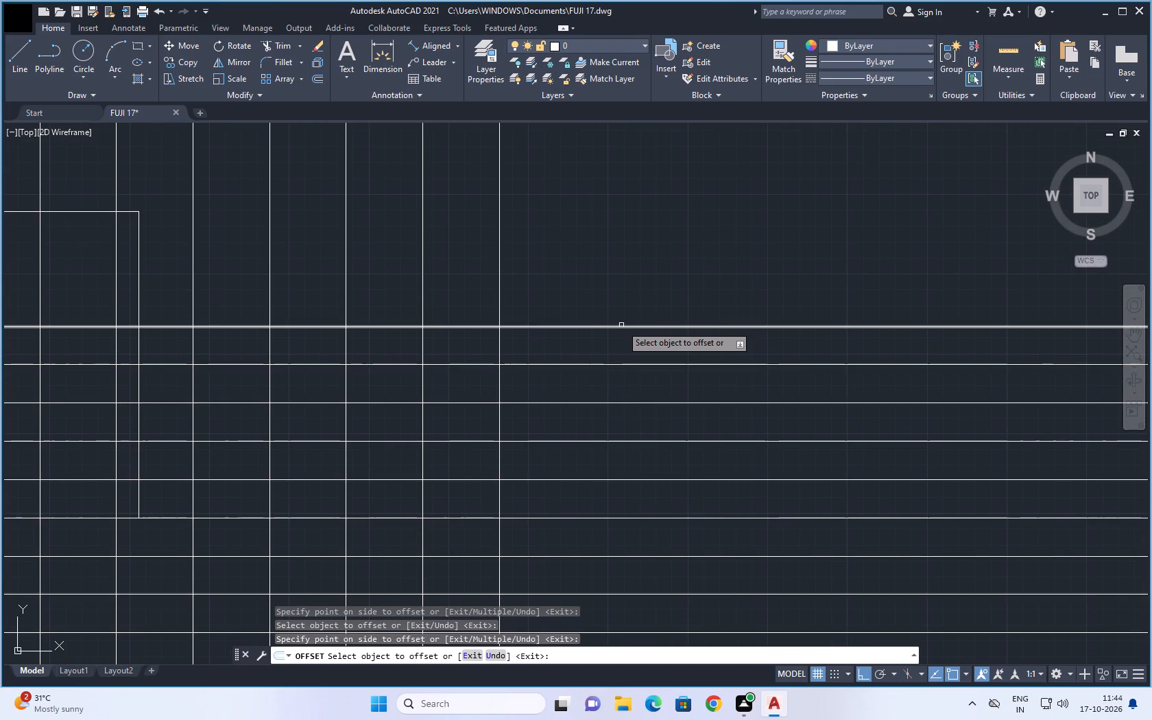
click(621, 325)
click(633, 280)
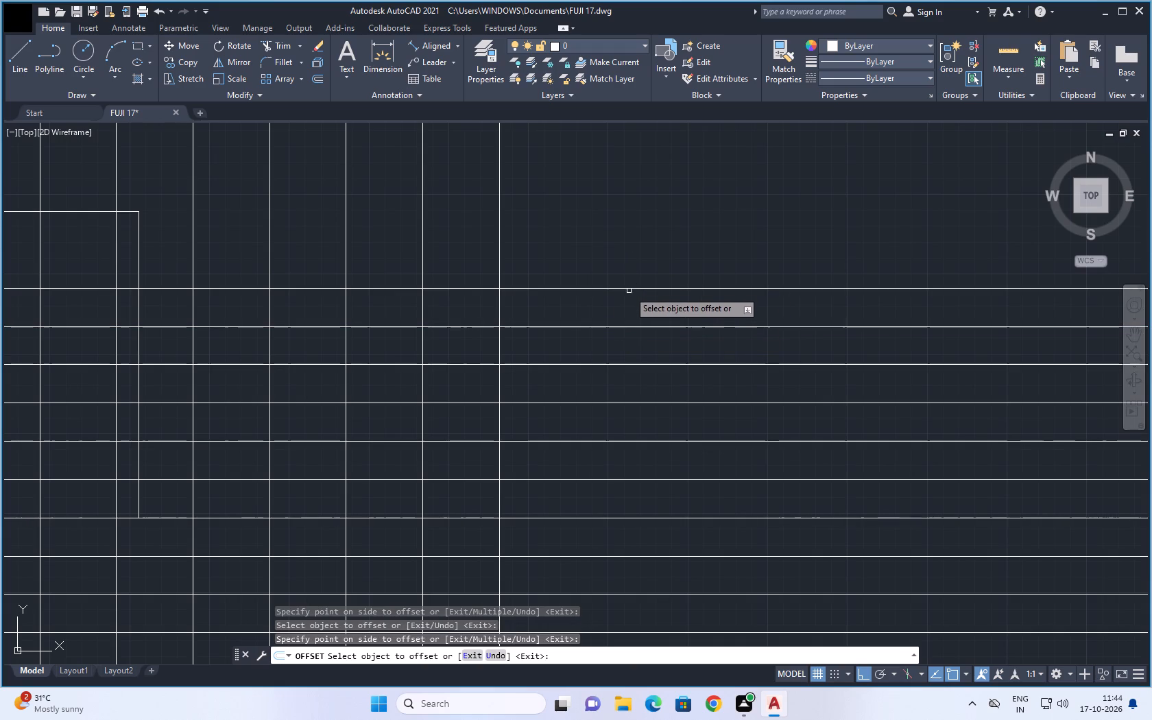
click(629, 287)
click(640, 244)
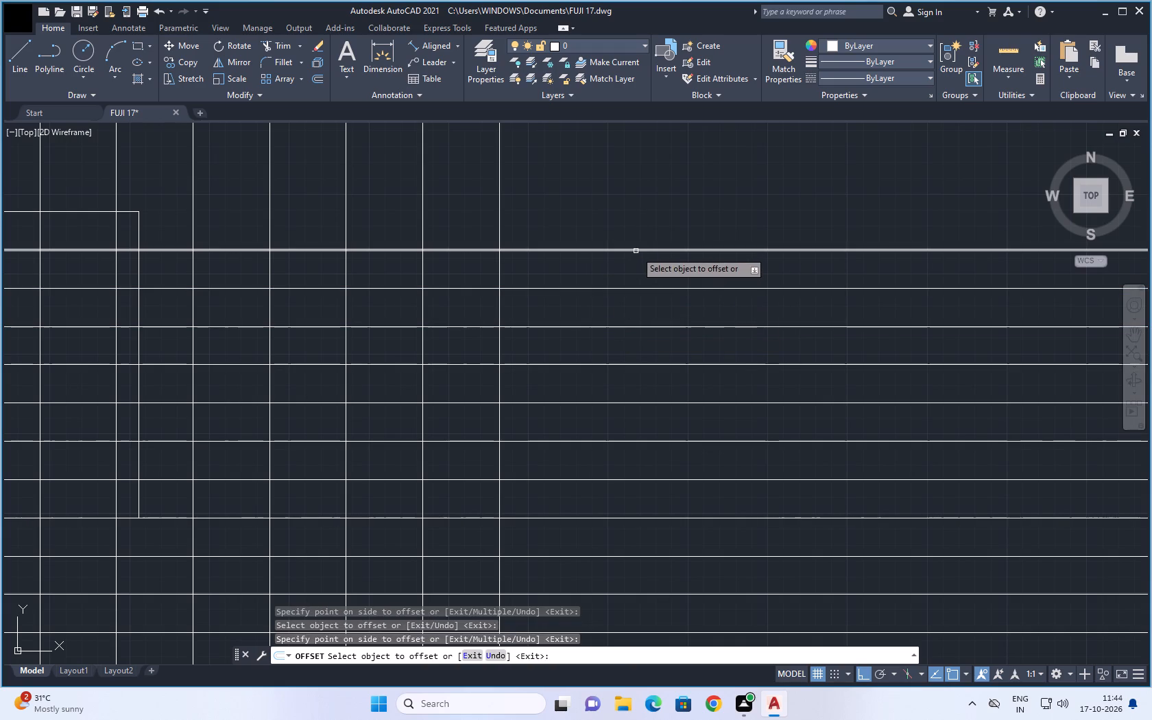
click(636, 251)
click(646, 211)
Add five more 6" offsets above the large windows' top edge, stopping one riser below the roof slab's underside.
scroll(643, 232, down, 1)
middle_drag(643, 234, 582, 436)
scroll(643, 252, down, 1)
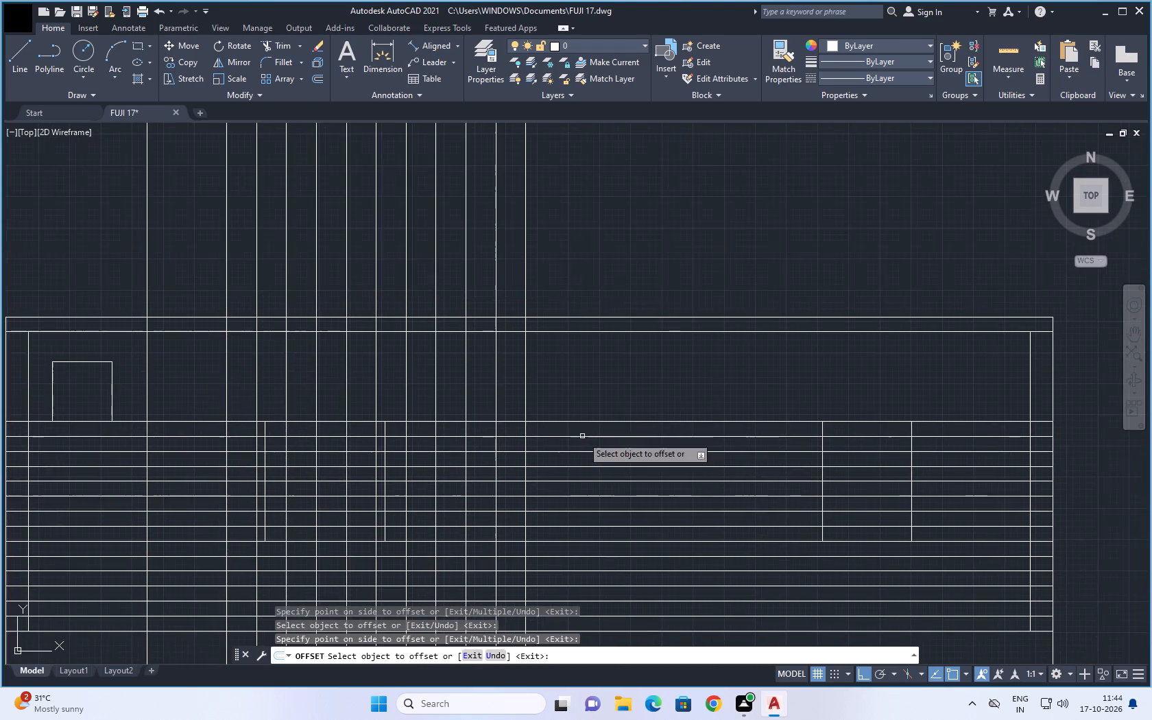
click(585, 421)
click(601, 376)
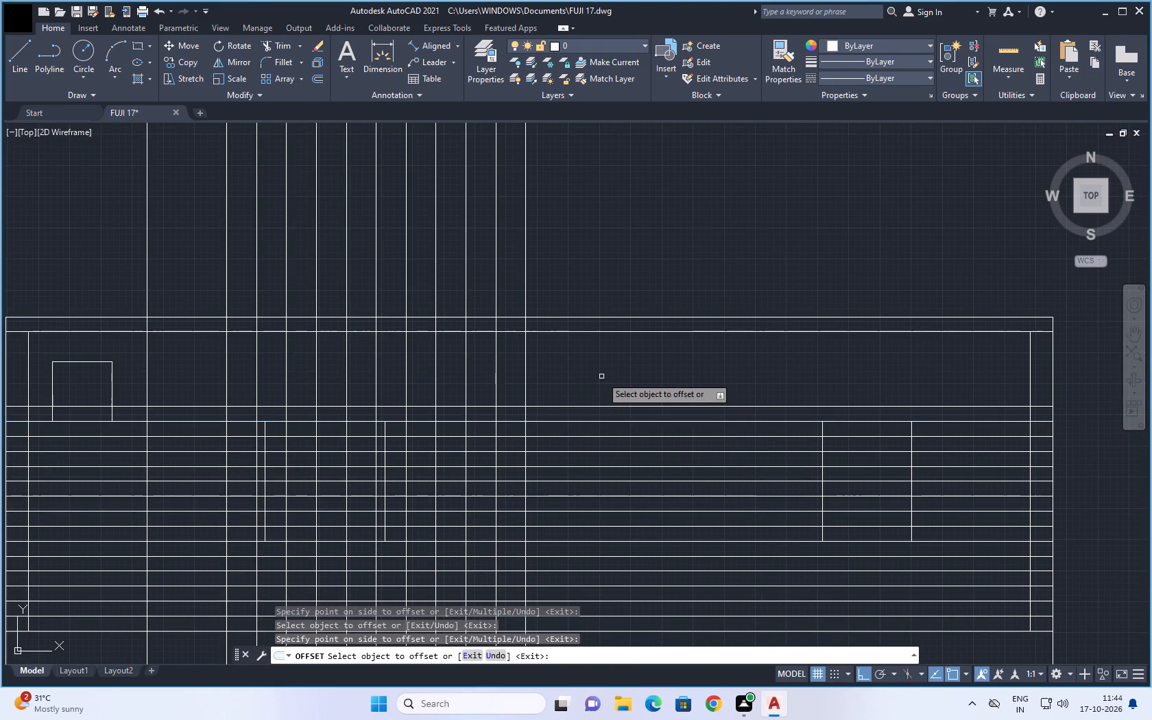
click(592, 405)
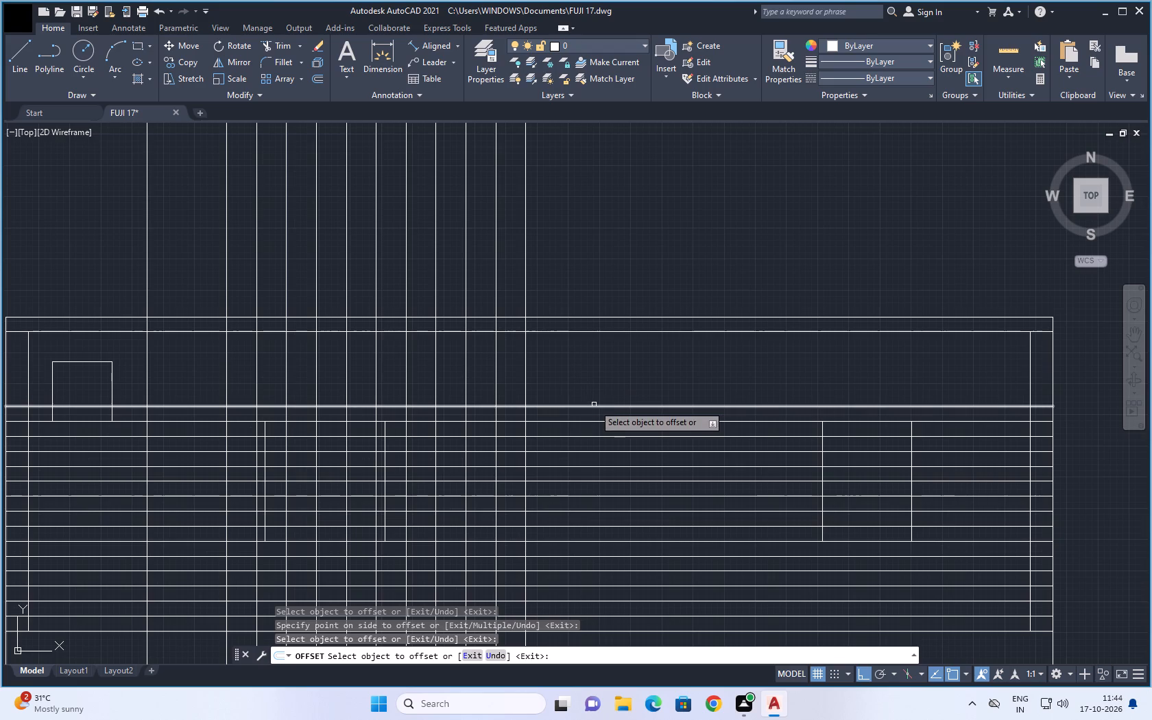
click(594, 407)
click(600, 383)
click(599, 393)
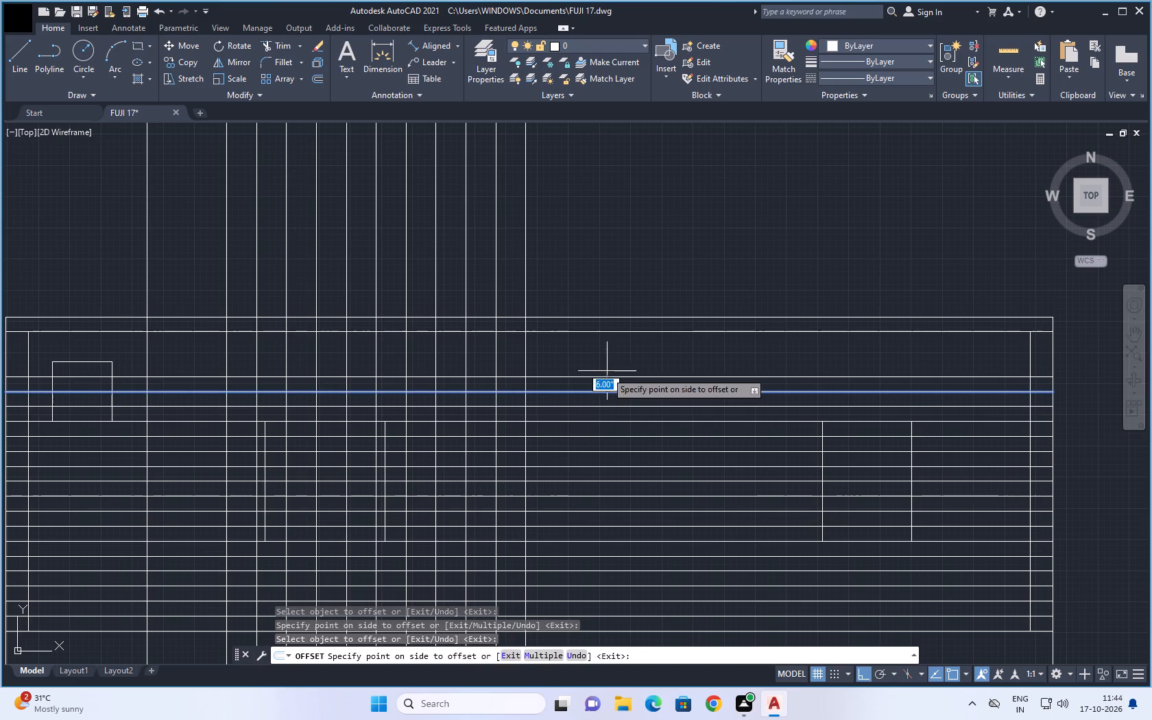
click(607, 371)
click(604, 376)
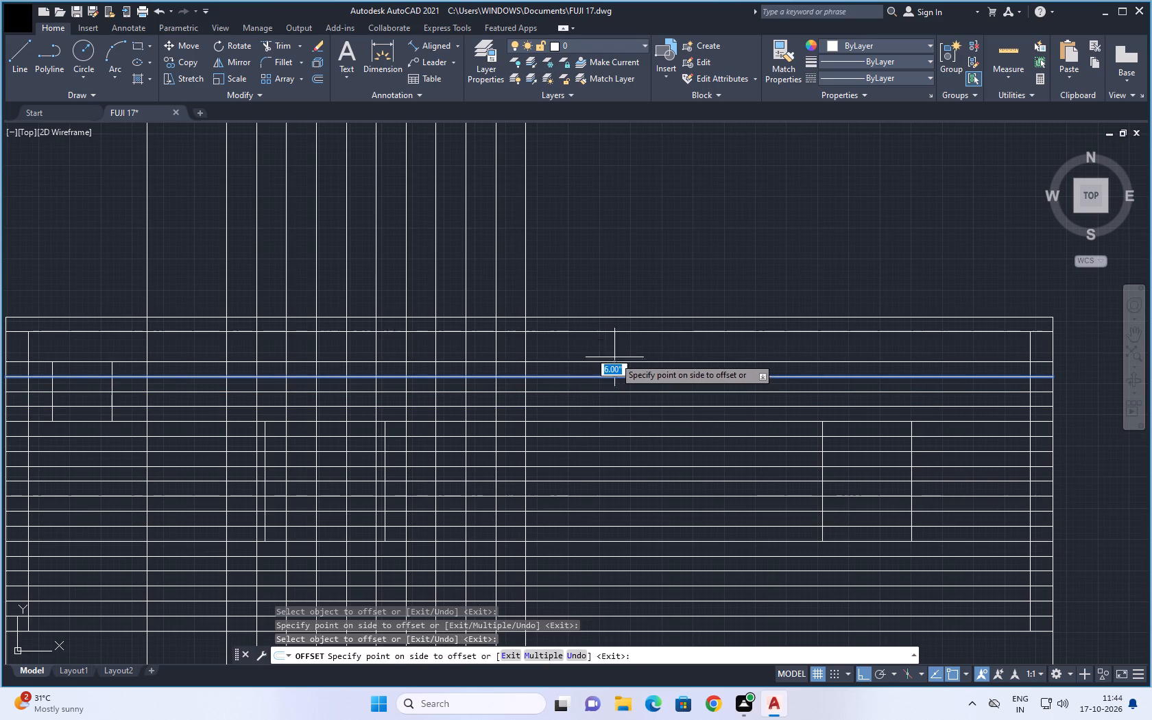
click(614, 356)
click(610, 362)
click(619, 348)
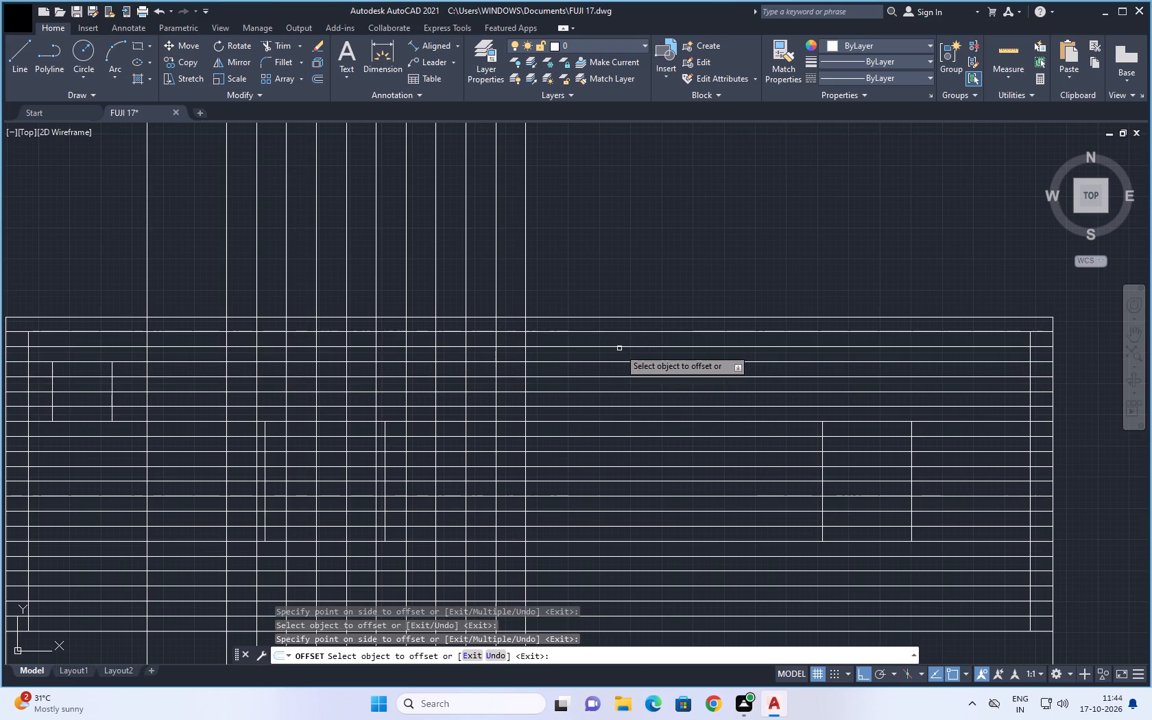
Examine the whole elevation with its grid of riser lines and projected tread lines.
scroll(617, 355, down, 1)
middle_drag(637, 278, 647, 231)
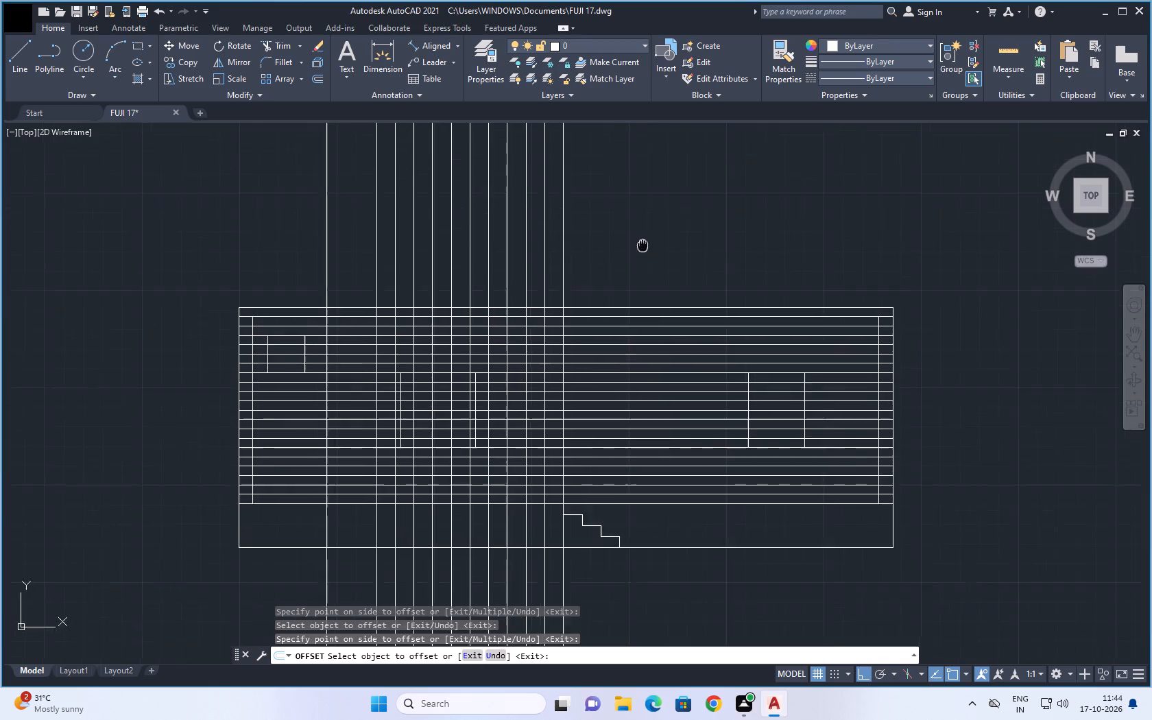
middle_drag(647, 231, 652, 215)
scroll(669, 220, down, 1)
middle_drag(683, 215, 641, 240)
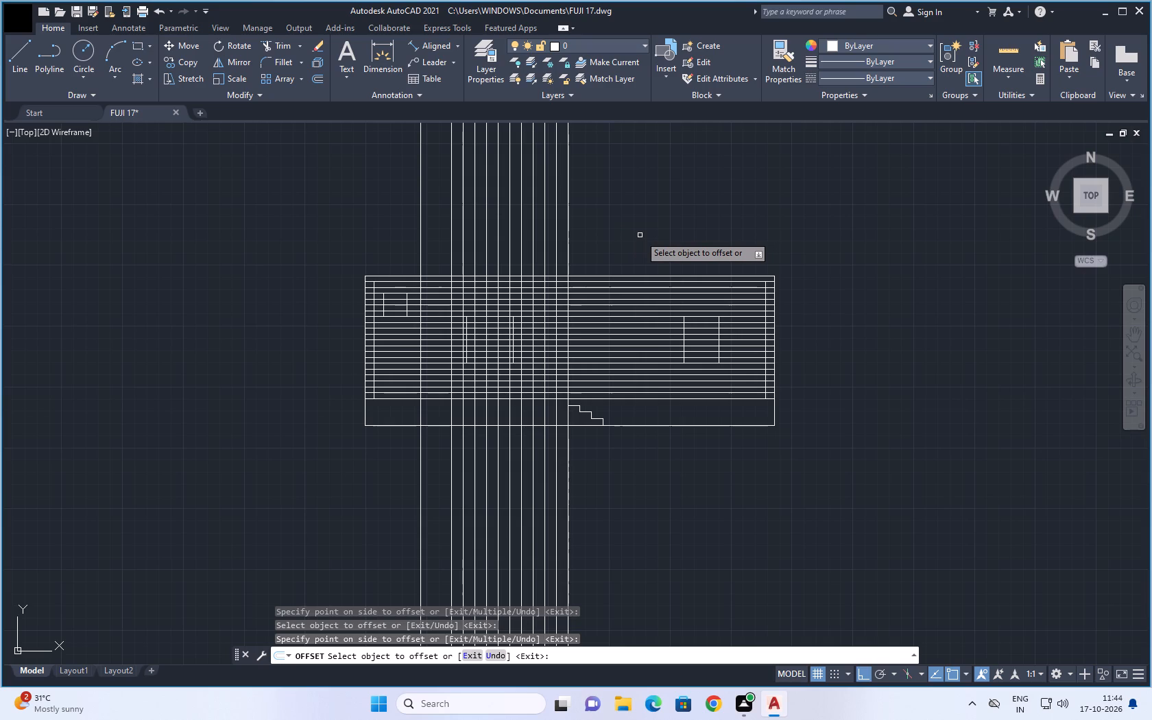
scroll(640, 235, up, 1)
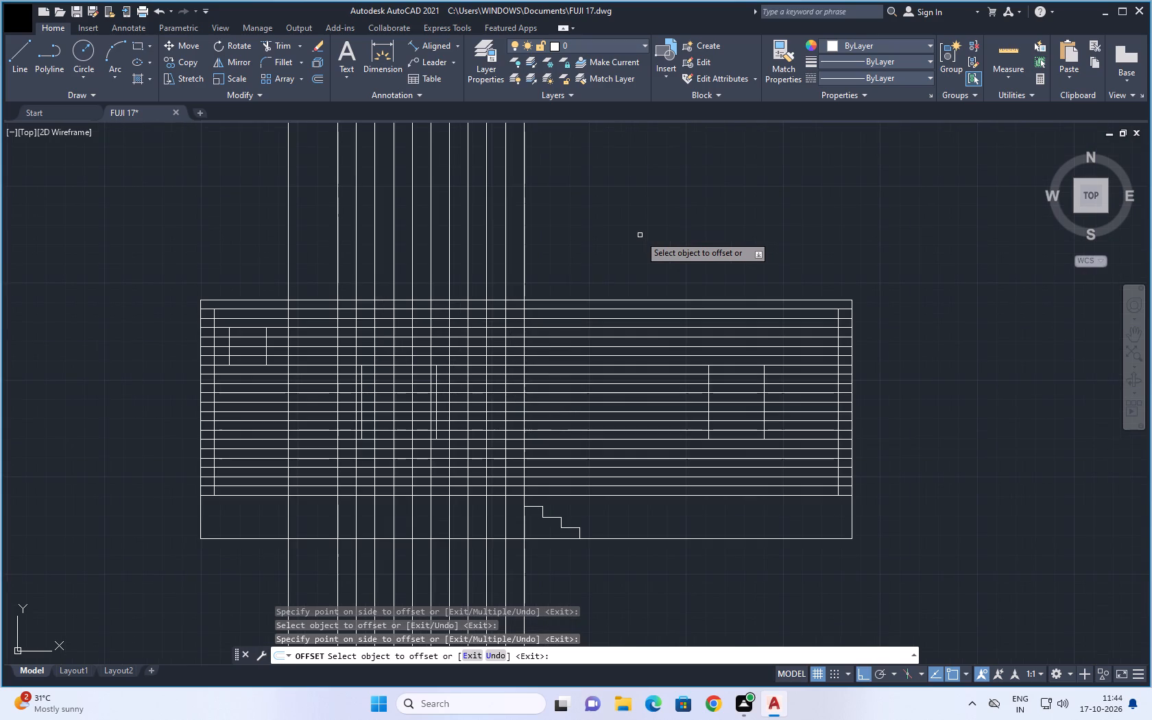
scroll(638, 236, down, 1)
middle_drag(647, 227, 664, 287)
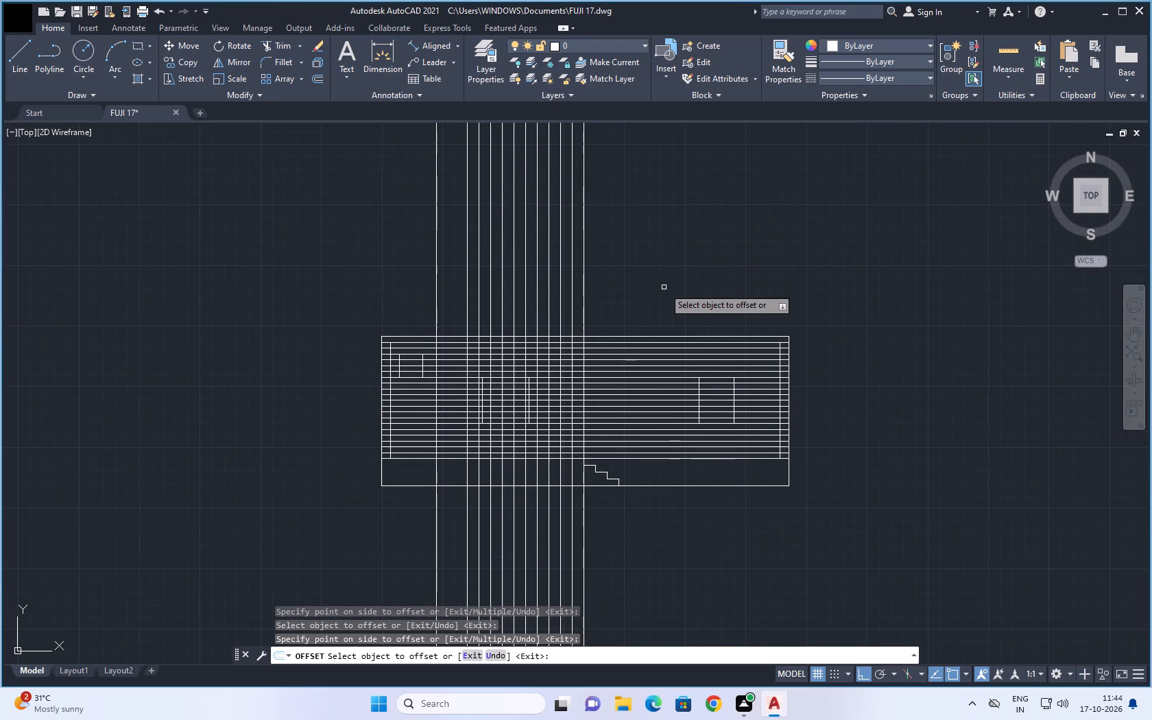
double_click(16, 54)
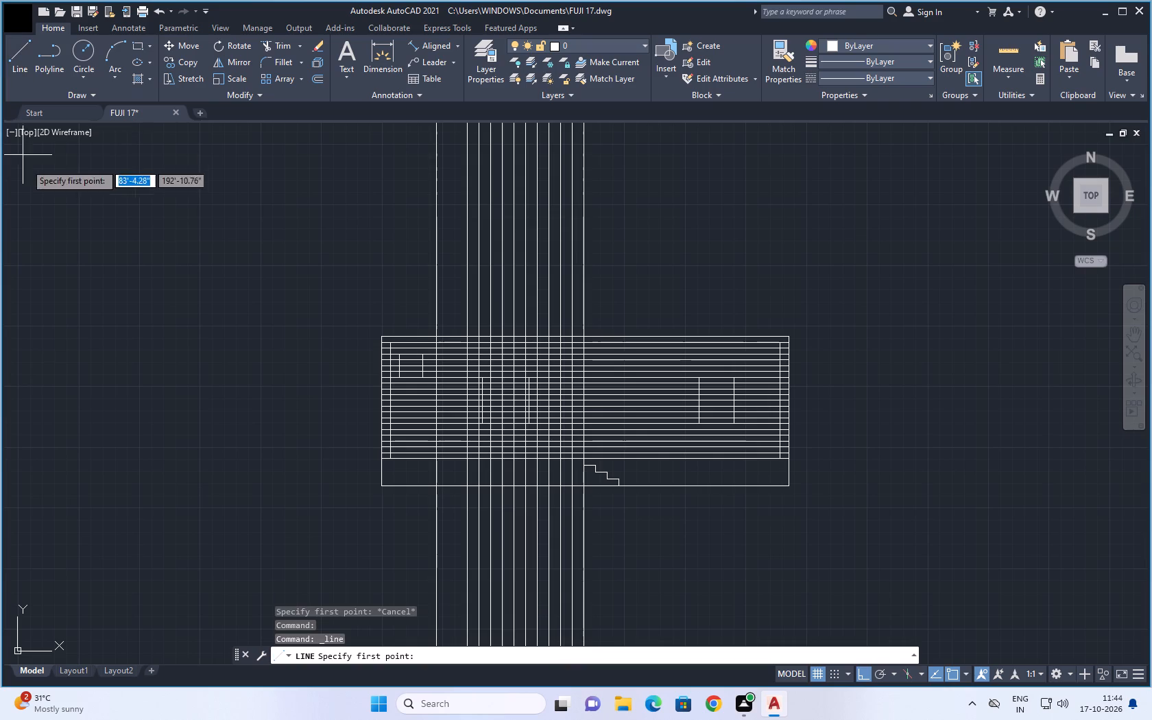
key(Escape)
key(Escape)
Change the colour of all the vertical projected tread lines to grey 147,149,152 and clear the selection.
click(658, 214)
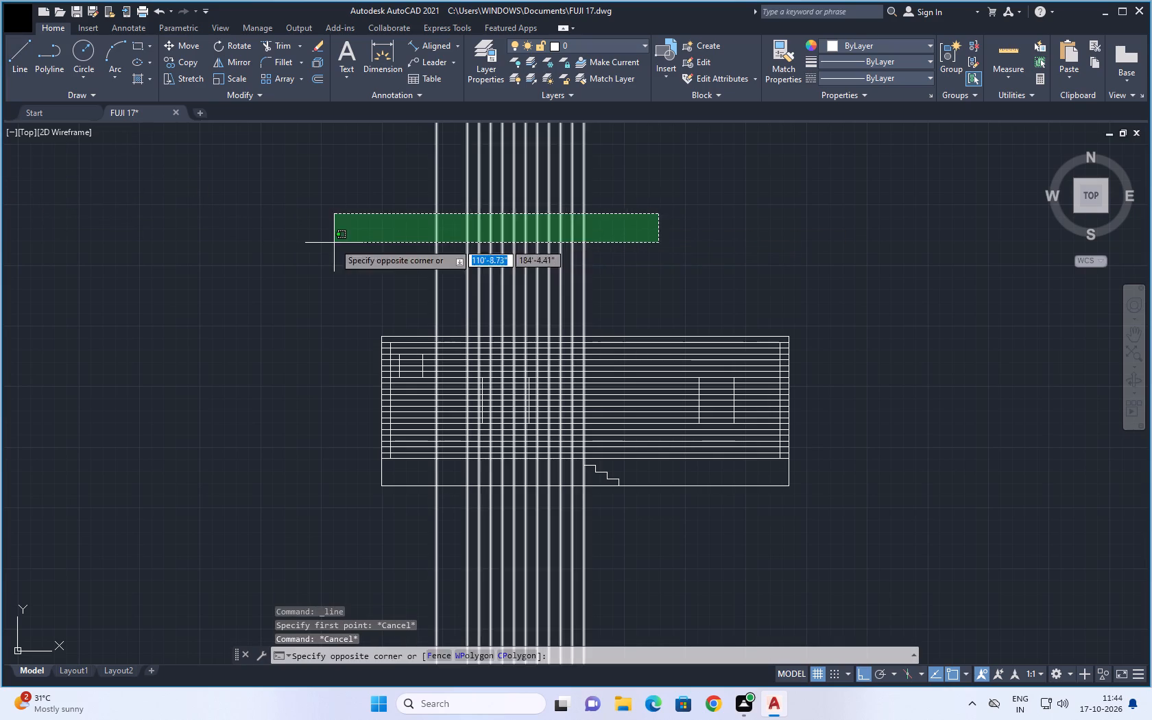
click(333, 243)
click(835, 44)
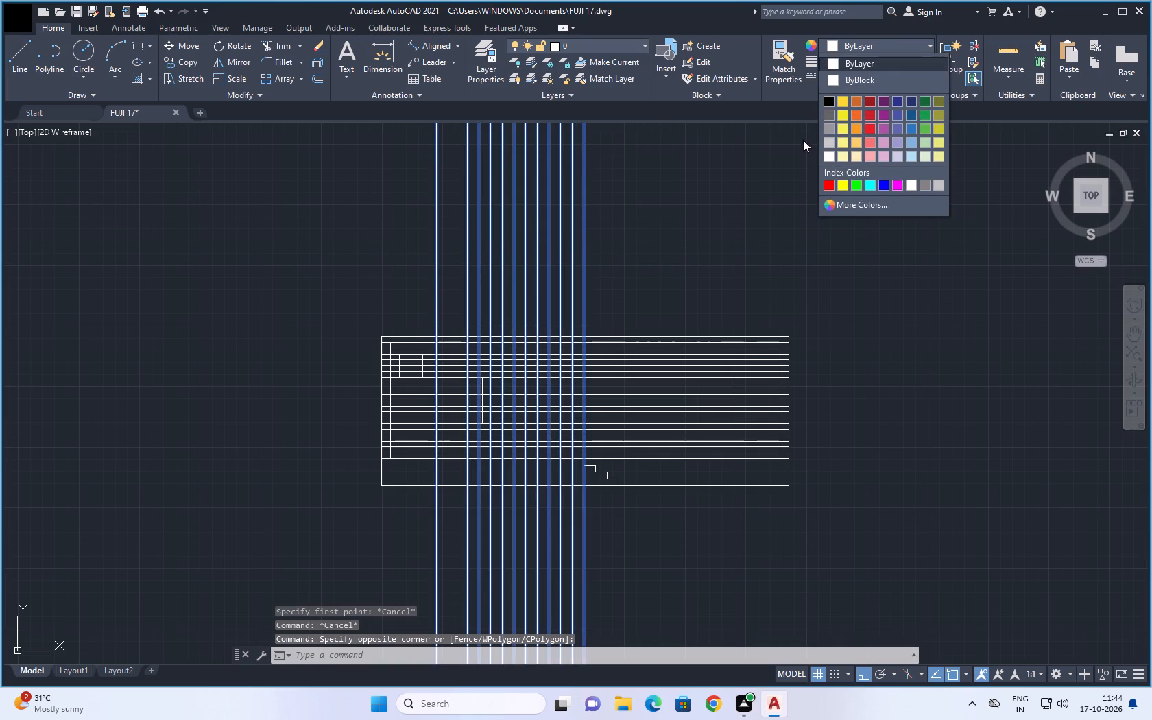
click(828, 130)
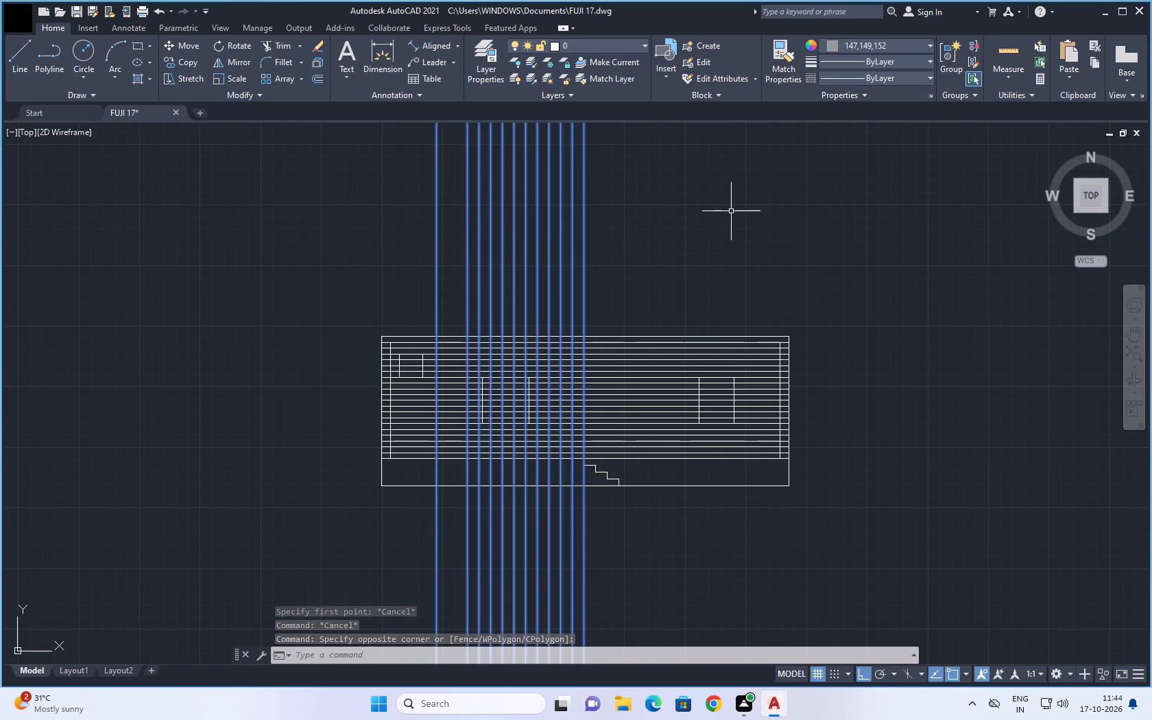
click(737, 198)
key(Escape)
key(Escape)
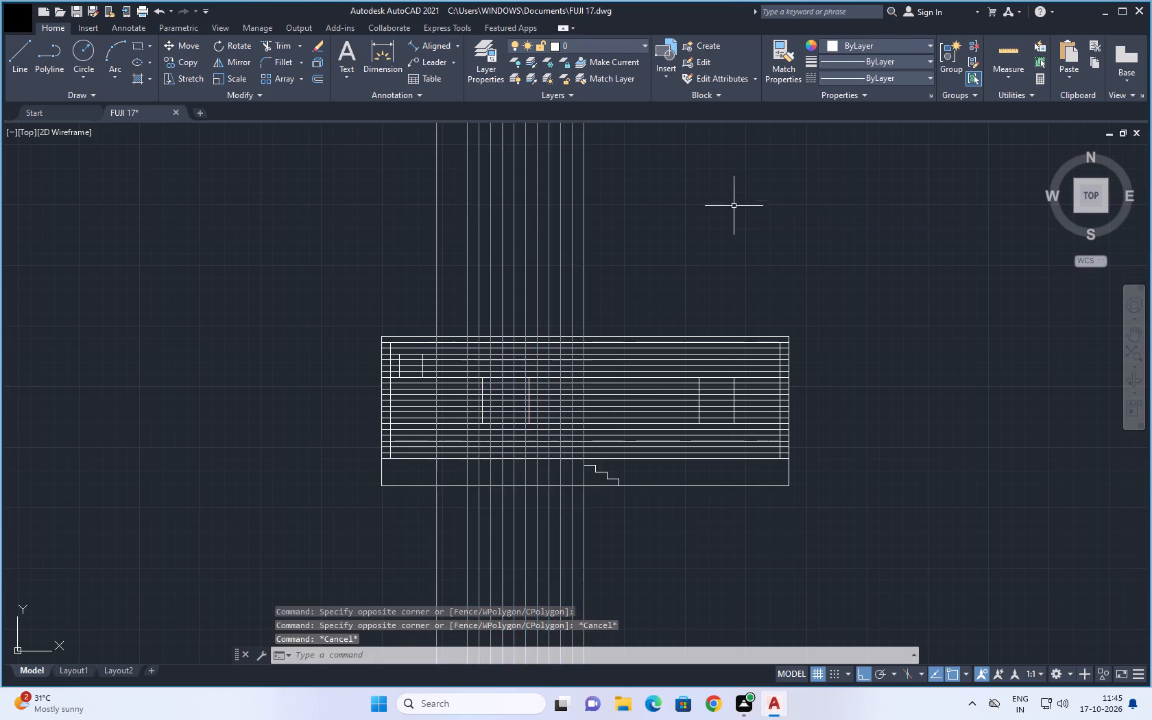
Draw five leftward-rising steps, each 1' tread and 6" riser, from the plinth top at the rightmost projected tread line.
middle_drag(725, 218, 689, 162)
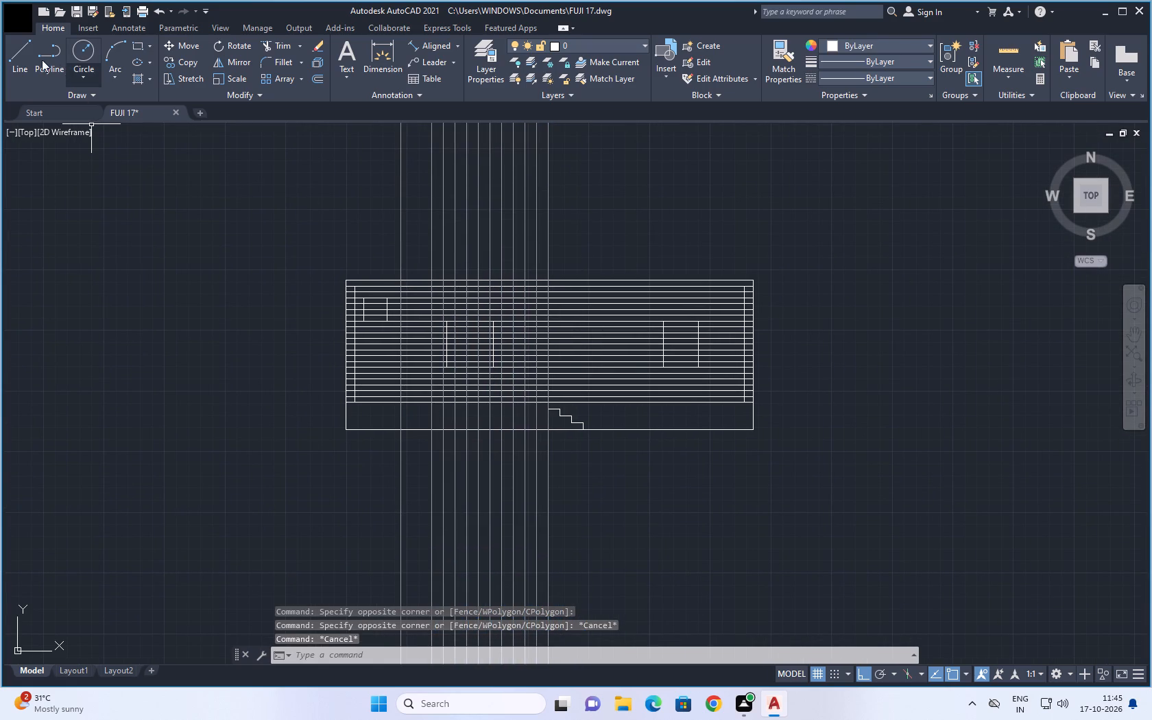
double_click(26, 50)
scroll(585, 401, up, 2)
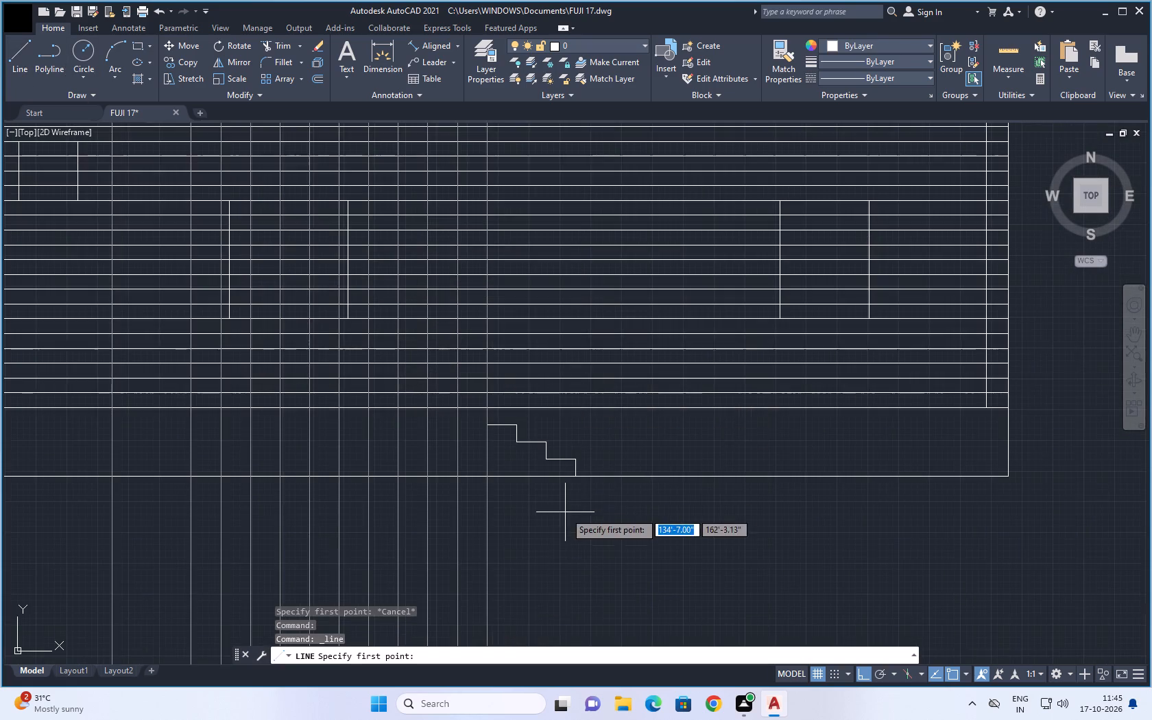
middle_drag(564, 514, 678, 488)
scroll(603, 400, up, 2)
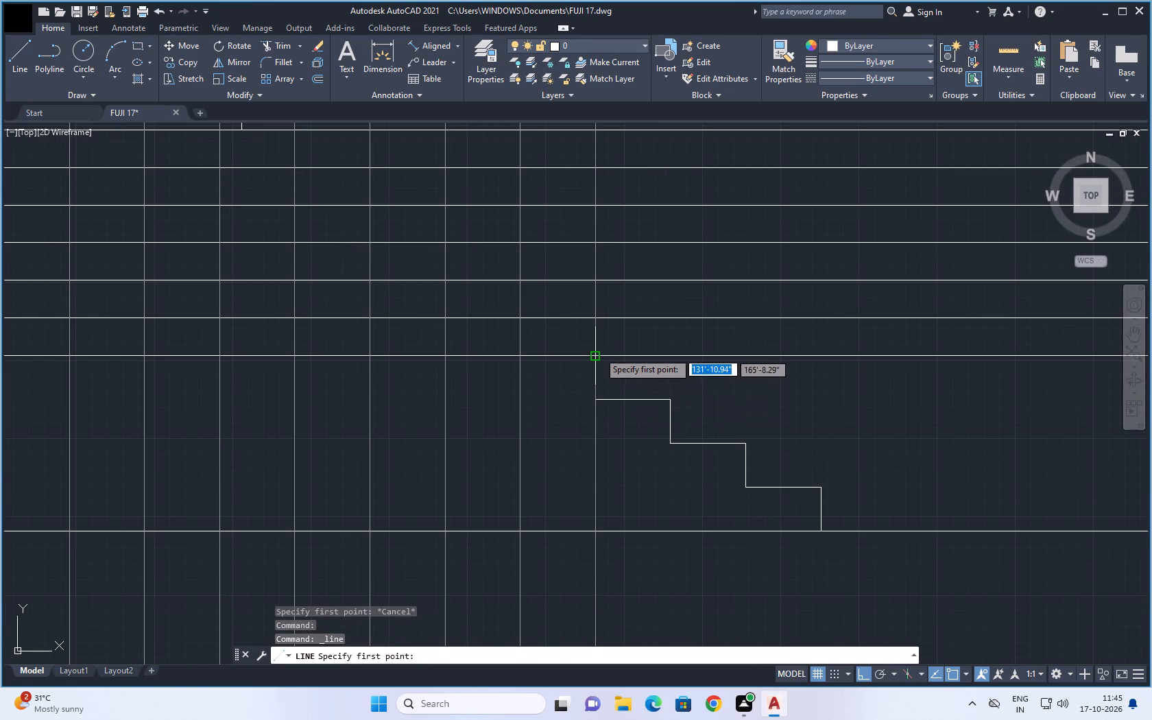
click(596, 352)
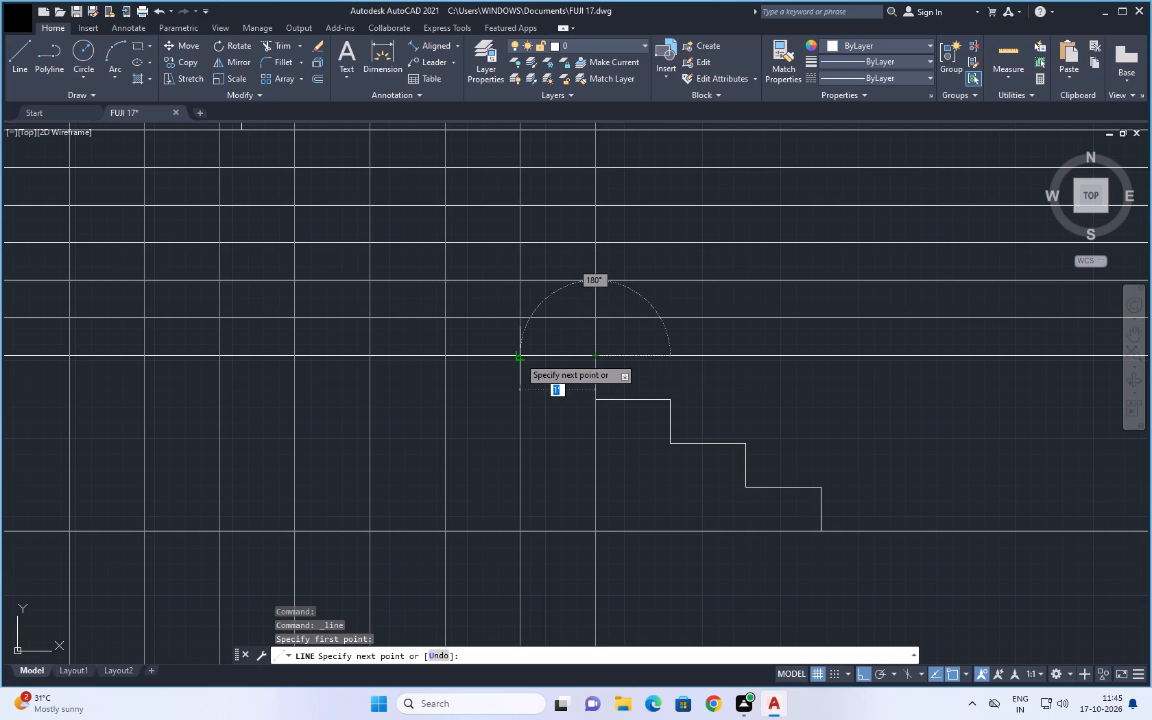
click(519, 357)
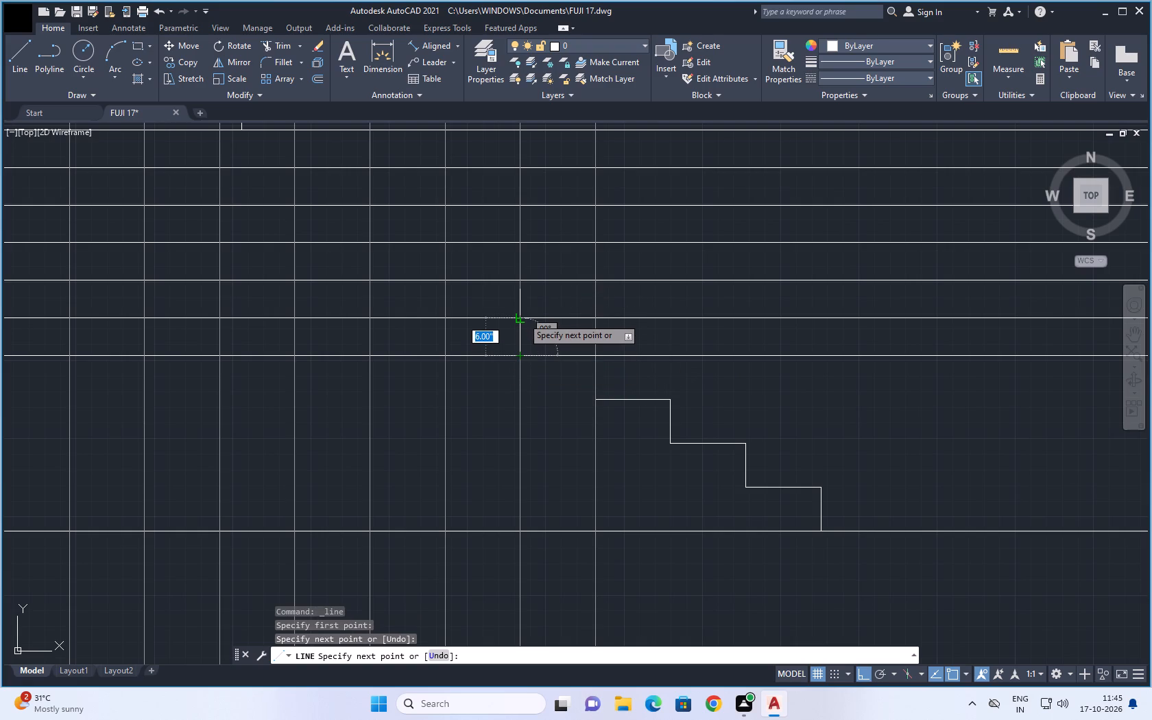
click(523, 317)
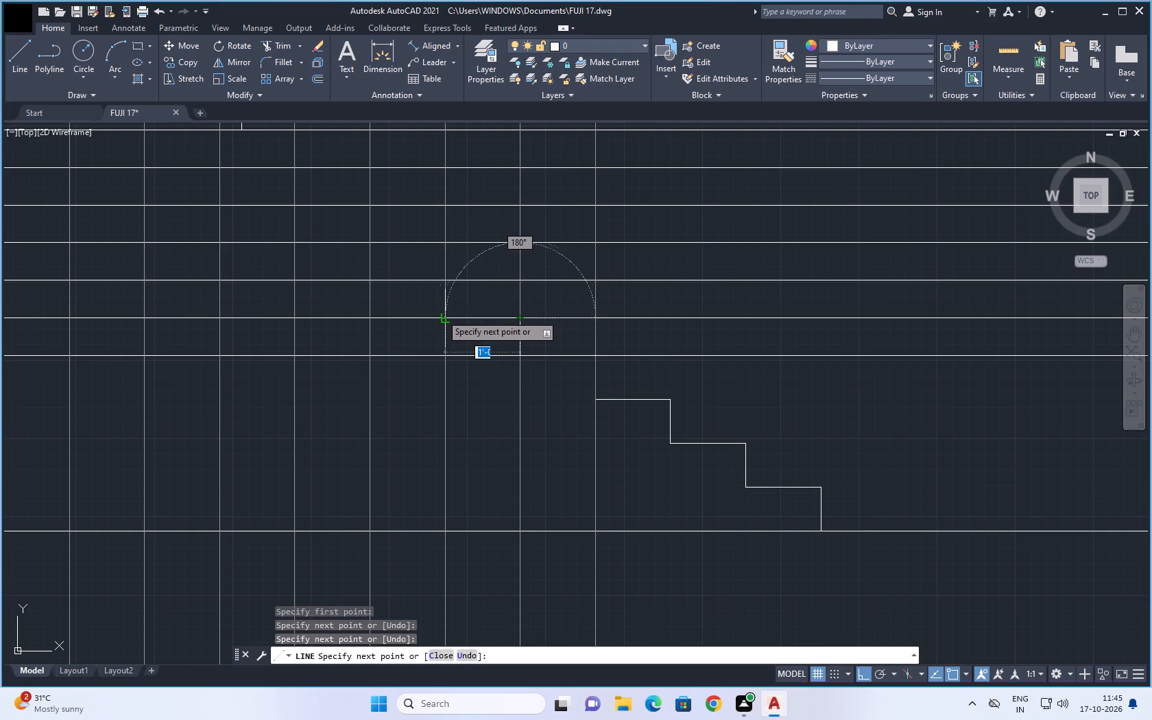
click(444, 315)
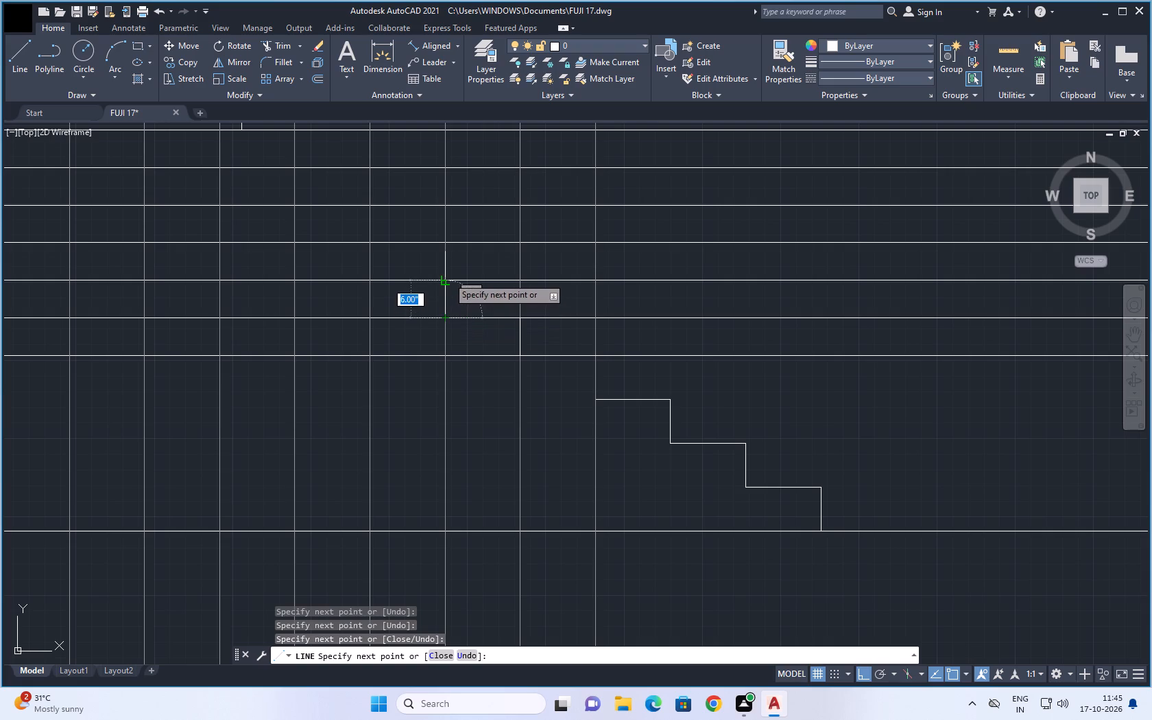
click(447, 277)
click(368, 277)
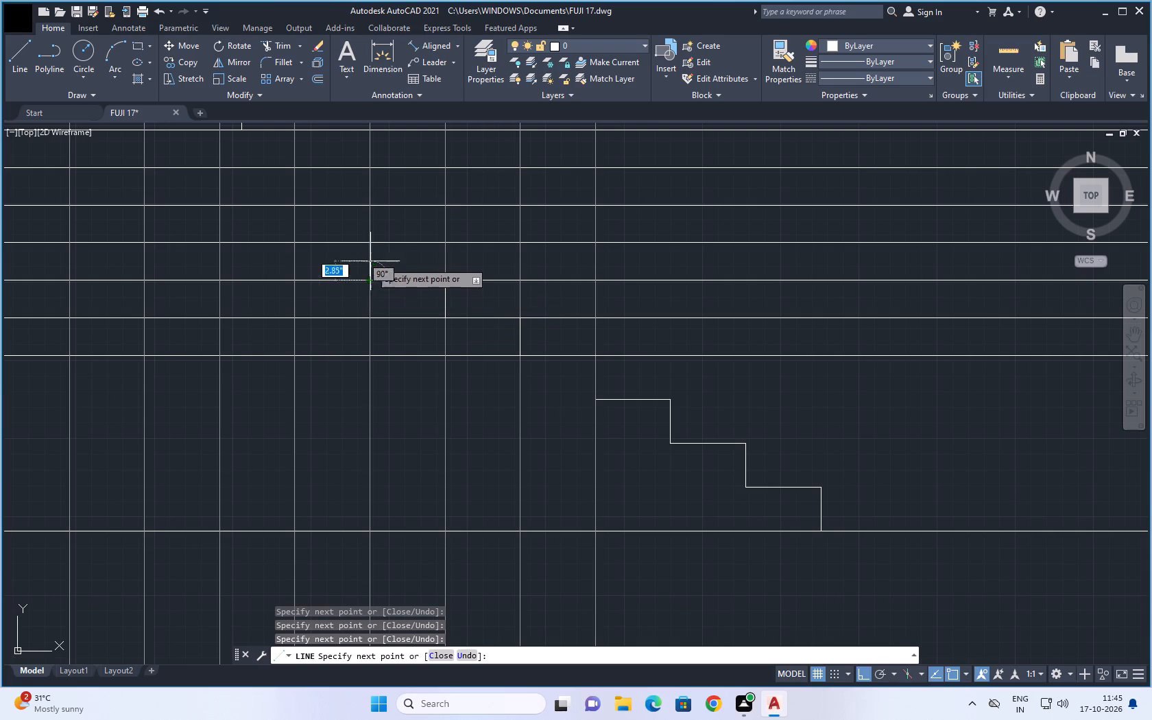
click(370, 245)
click(297, 241)
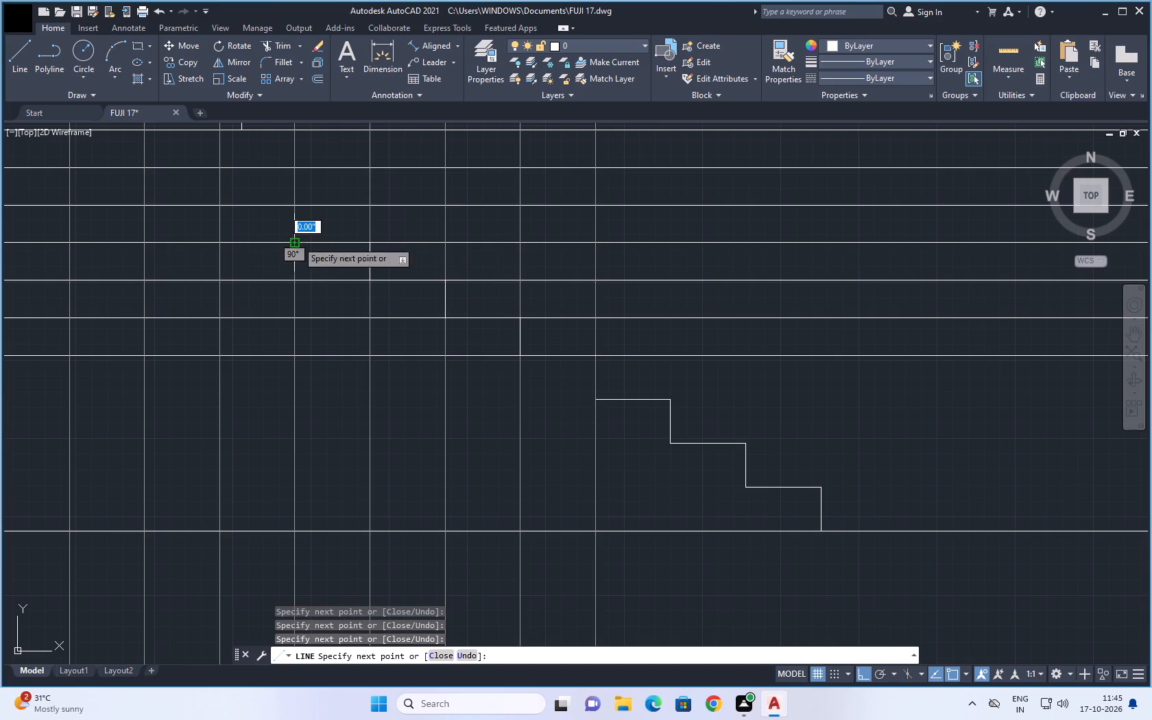
click(292, 208)
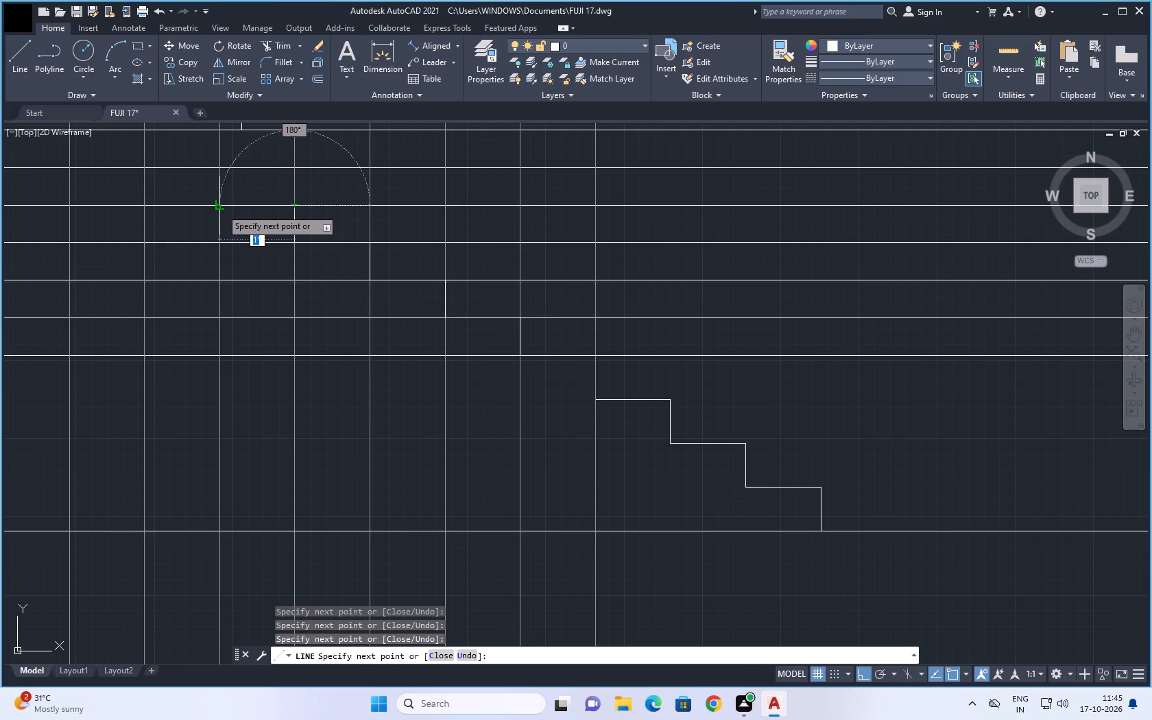
click(219, 208)
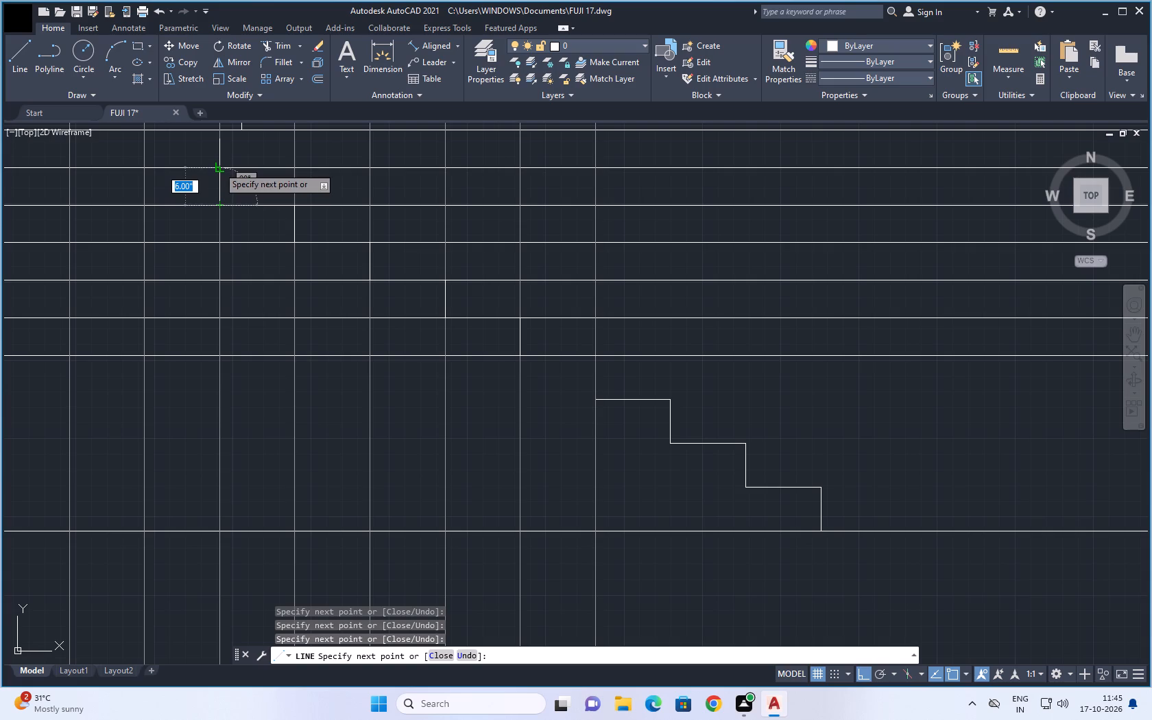
click(219, 166)
Continue the lower flight up leftward with five more steps of 1' tread and 6" riser, ending on the landing's inner tread line.
scroll(193, 179, down, 1)
middle_drag(197, 184, 223, 207)
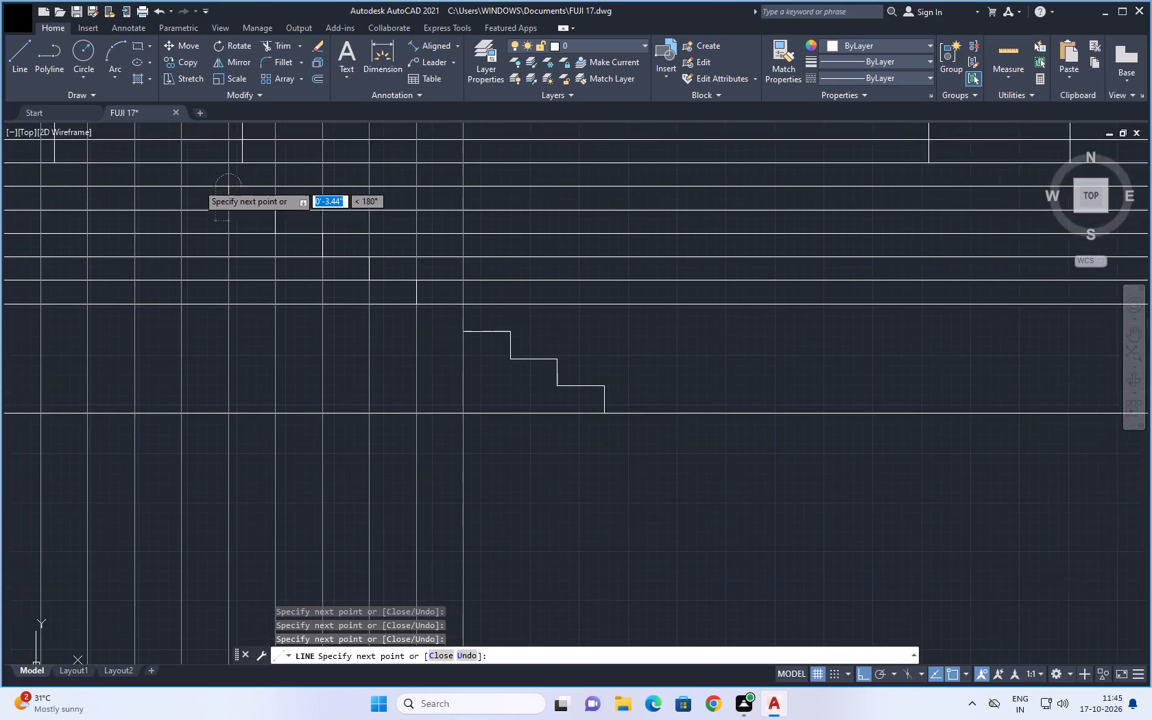
middle_drag(223, 207, 570, 400)
scroll(555, 394, up, 1)
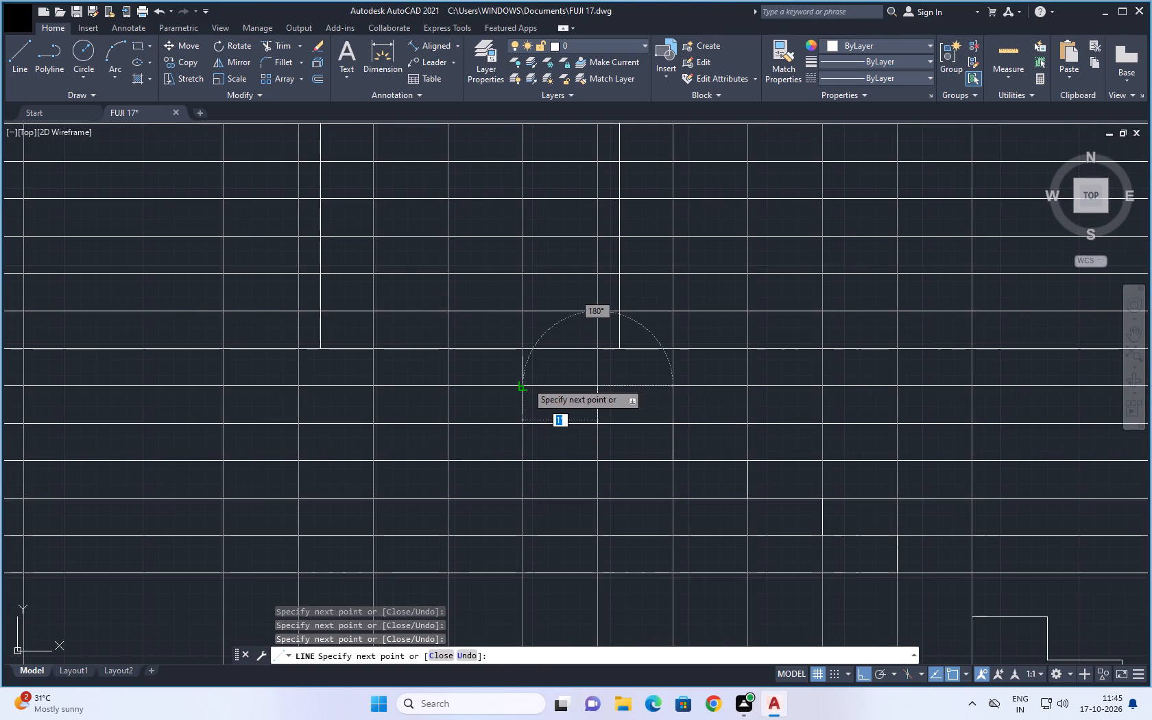
click(526, 382)
click(523, 346)
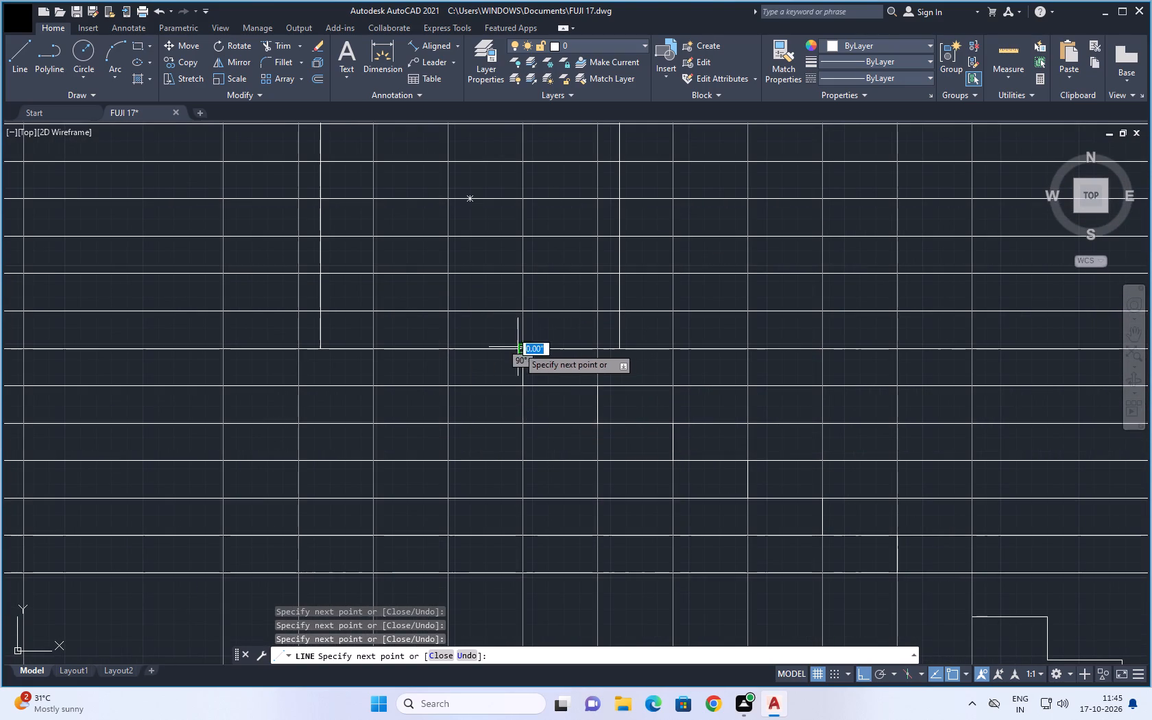
click(448, 347)
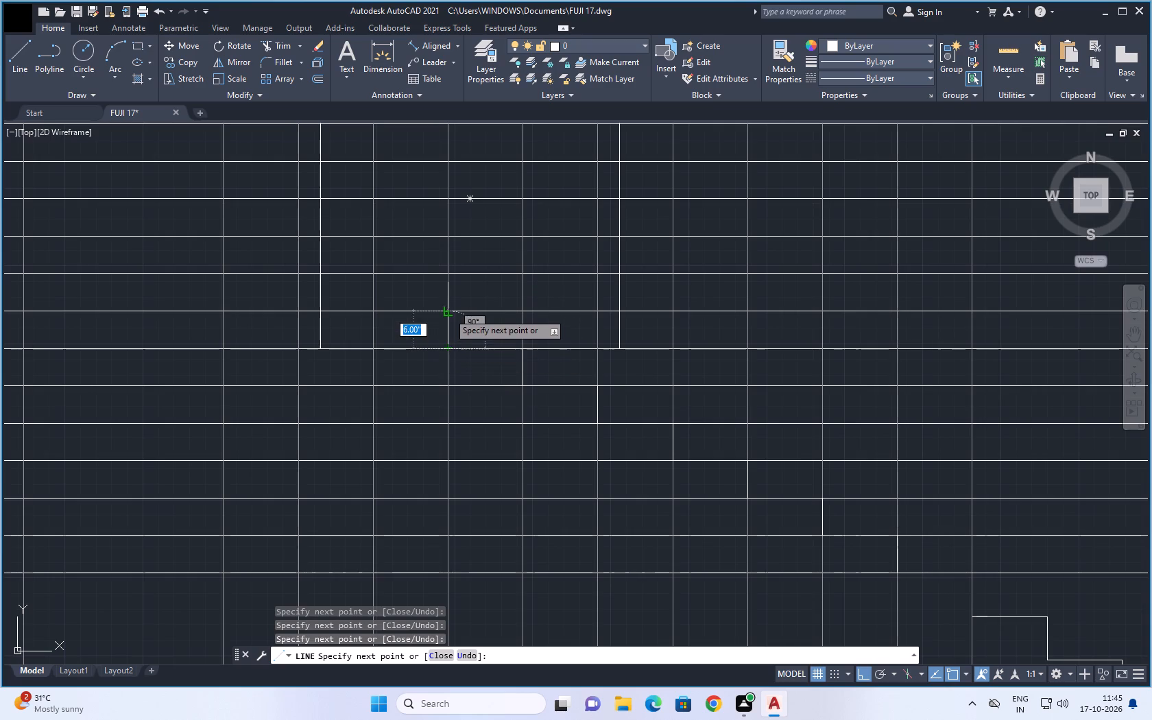
click(448, 310)
click(372, 310)
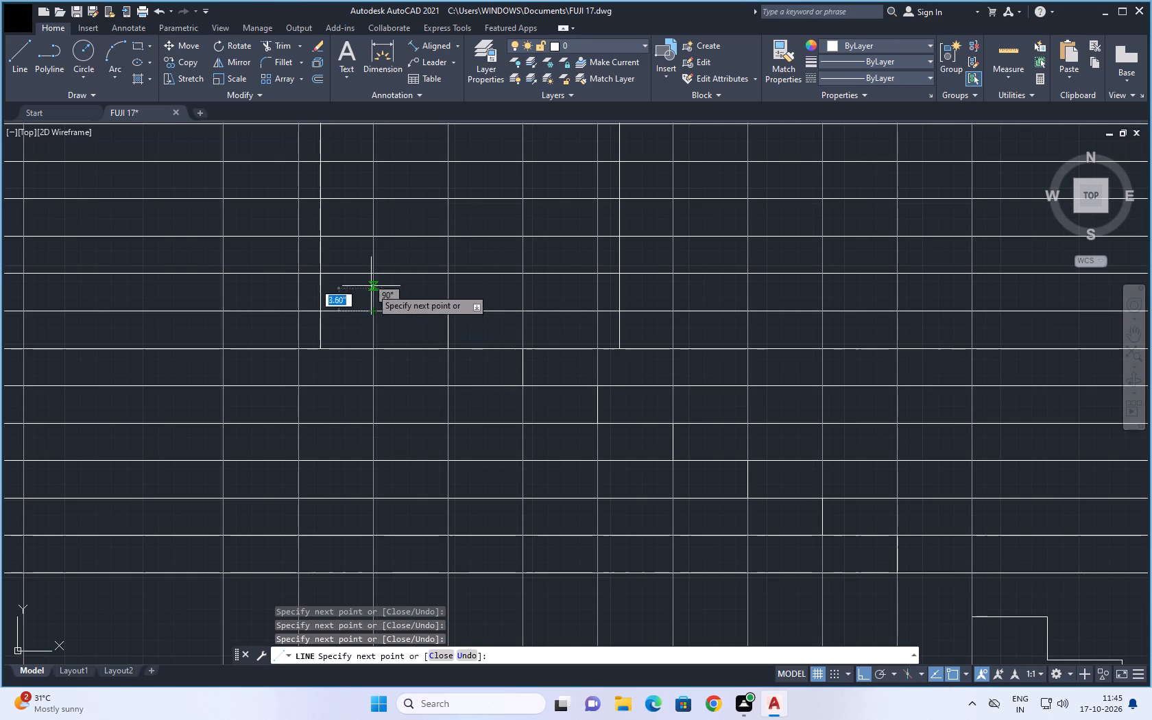
click(370, 275)
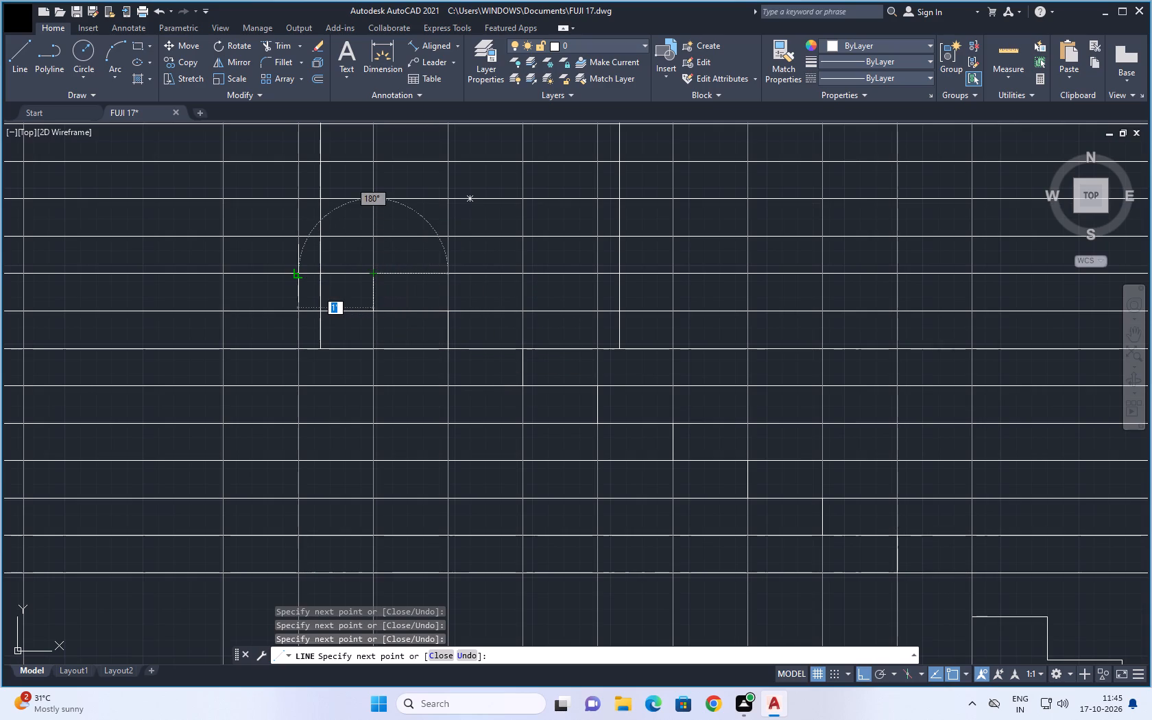
click(300, 273)
click(300, 235)
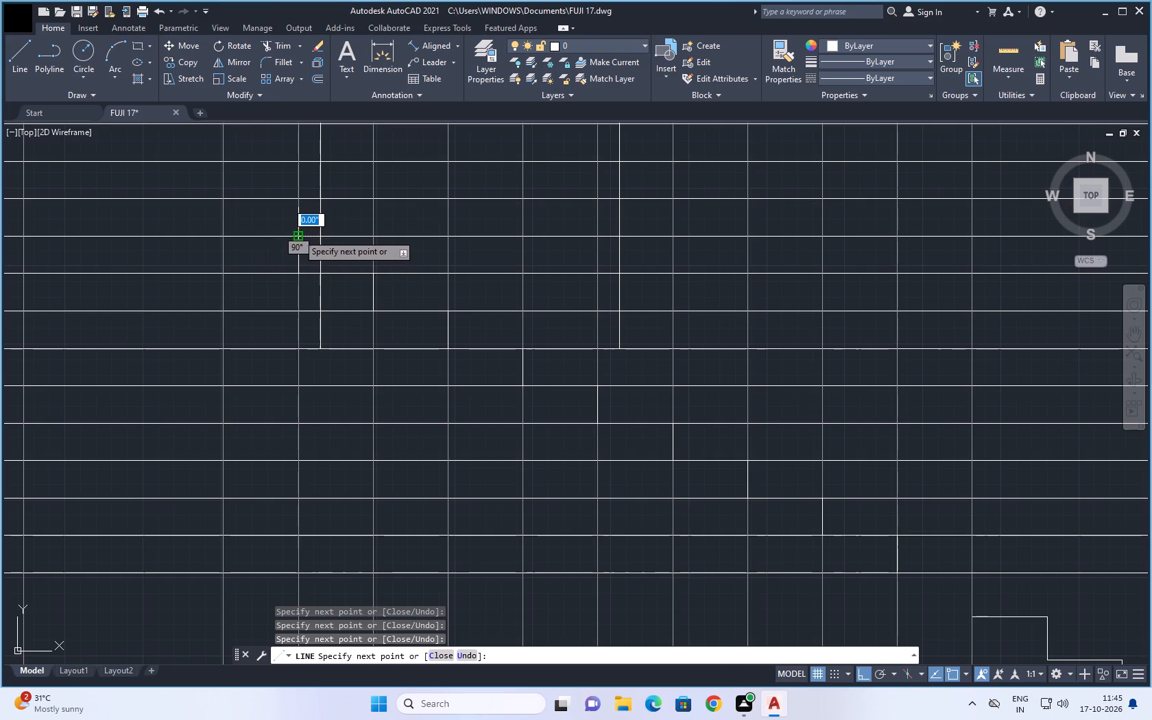
click(224, 235)
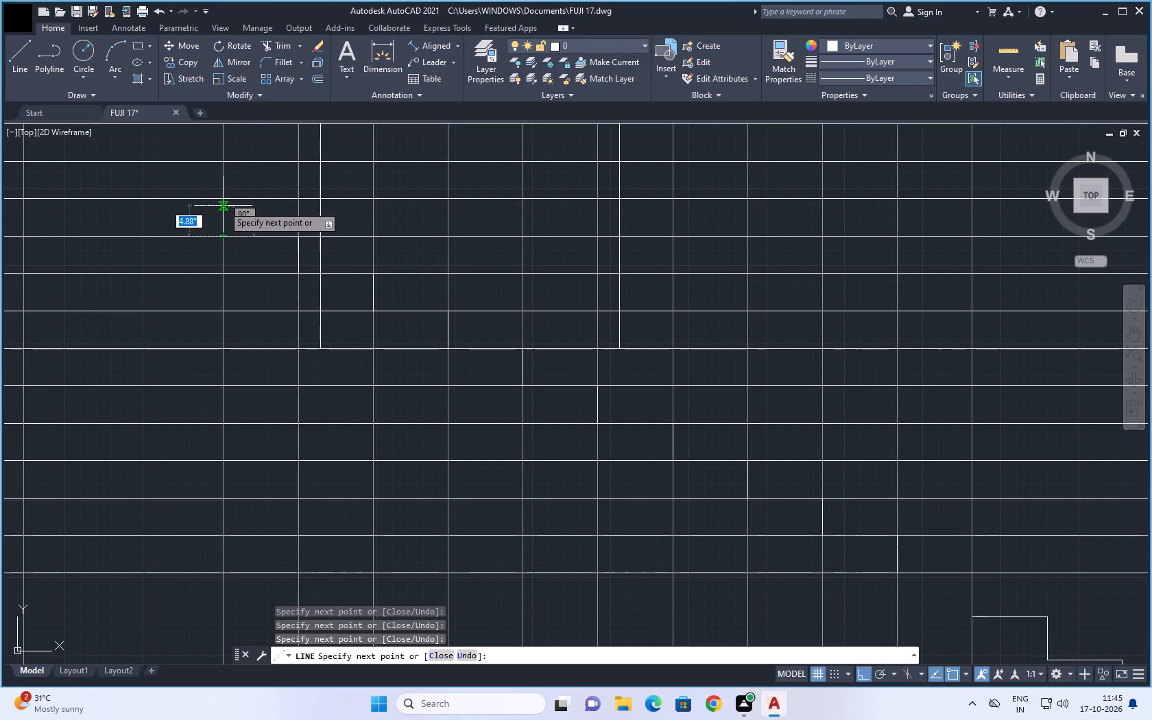
click(223, 198)
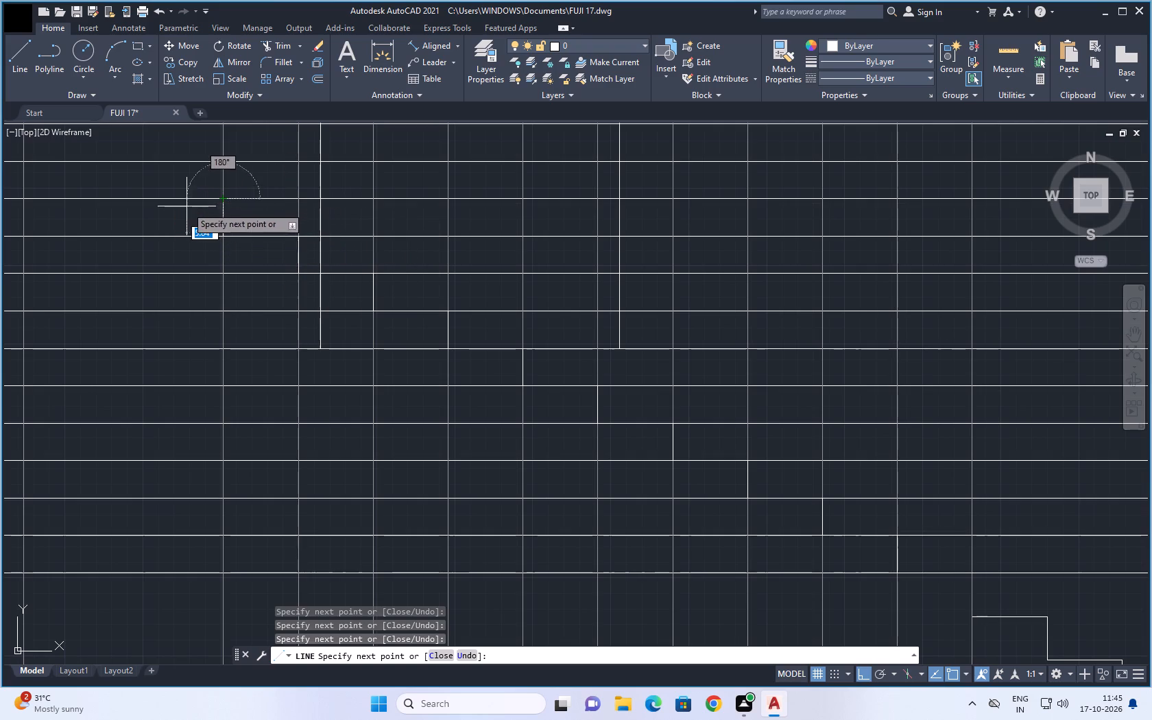
Draw the 2'-8" landing out to the leftmost projected line, a 6" riser, the 2'-8" return, and another 6" riser.
scroll(187, 206, down, 2)
middle_drag(184, 208, 483, 354)
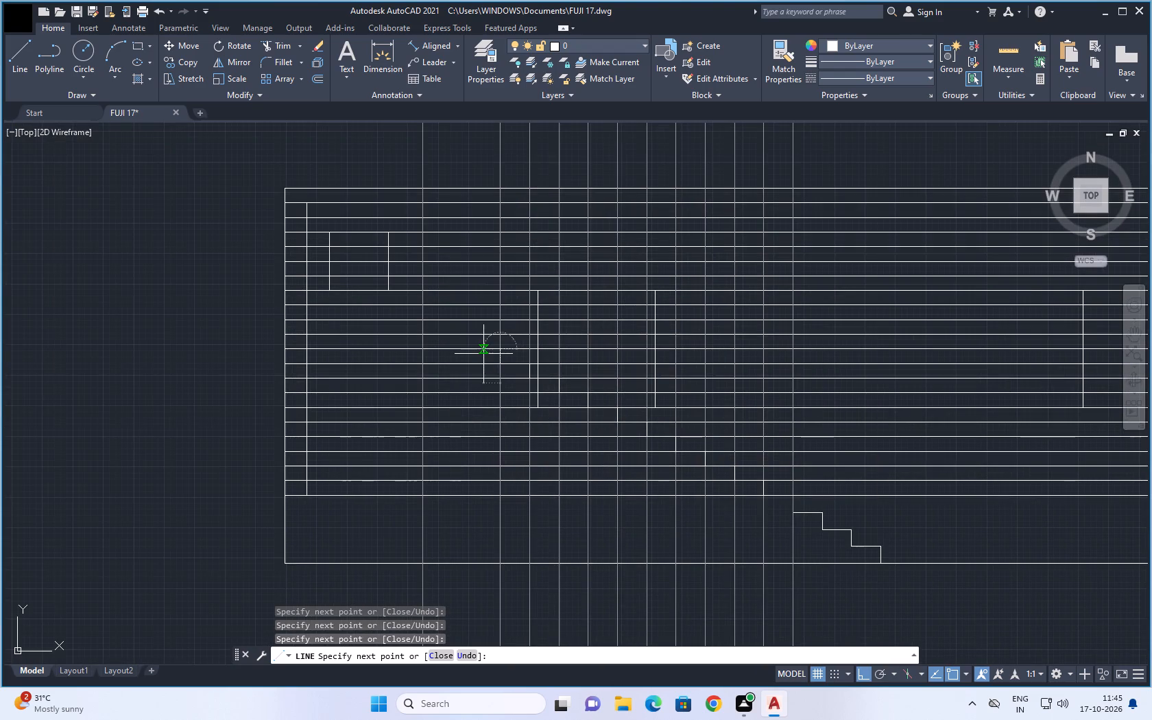
scroll(427, 349, up, 1)
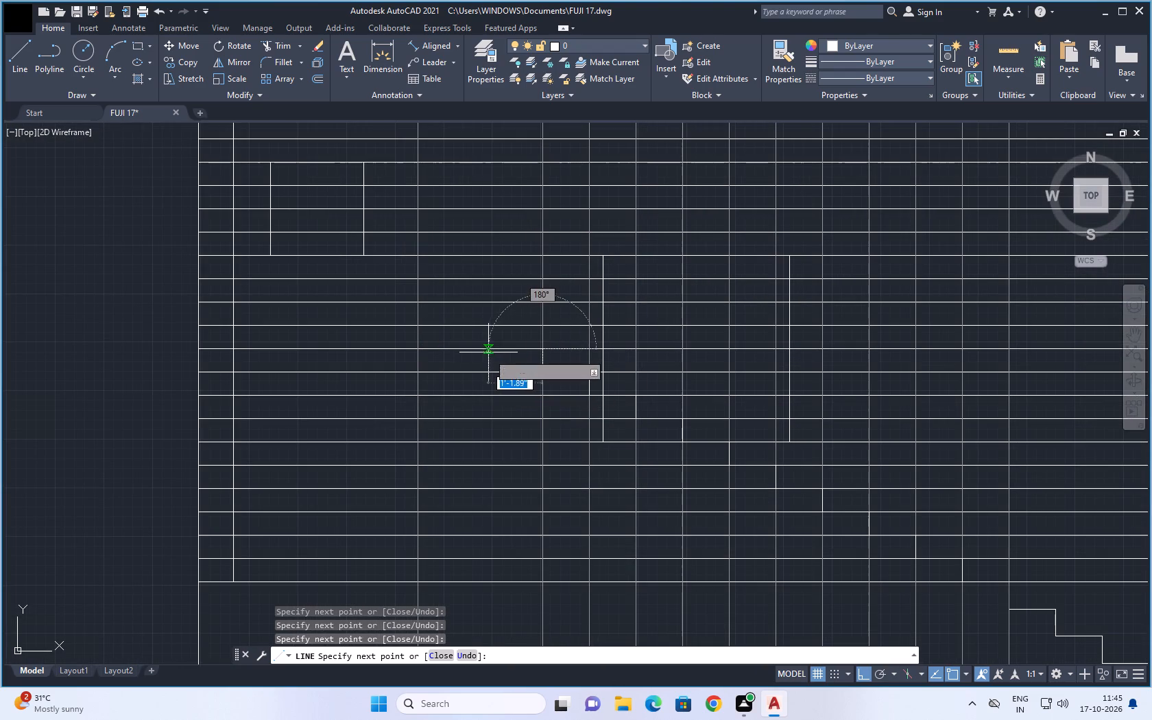
click(418, 350)
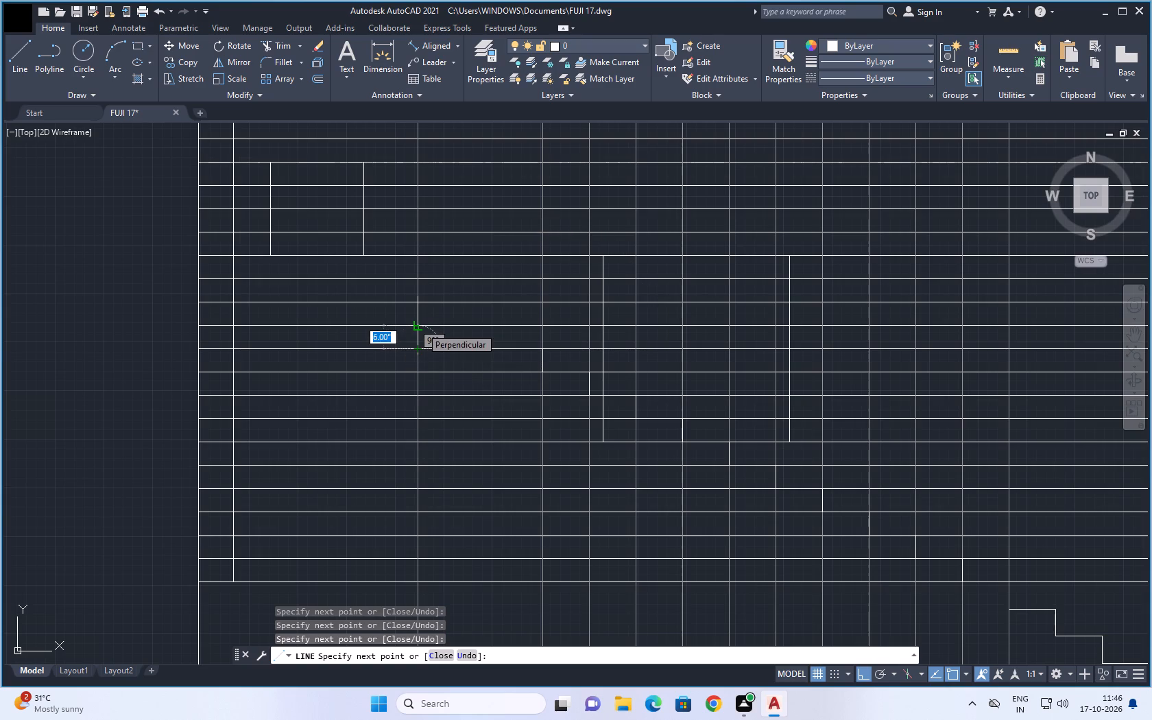
click(421, 327)
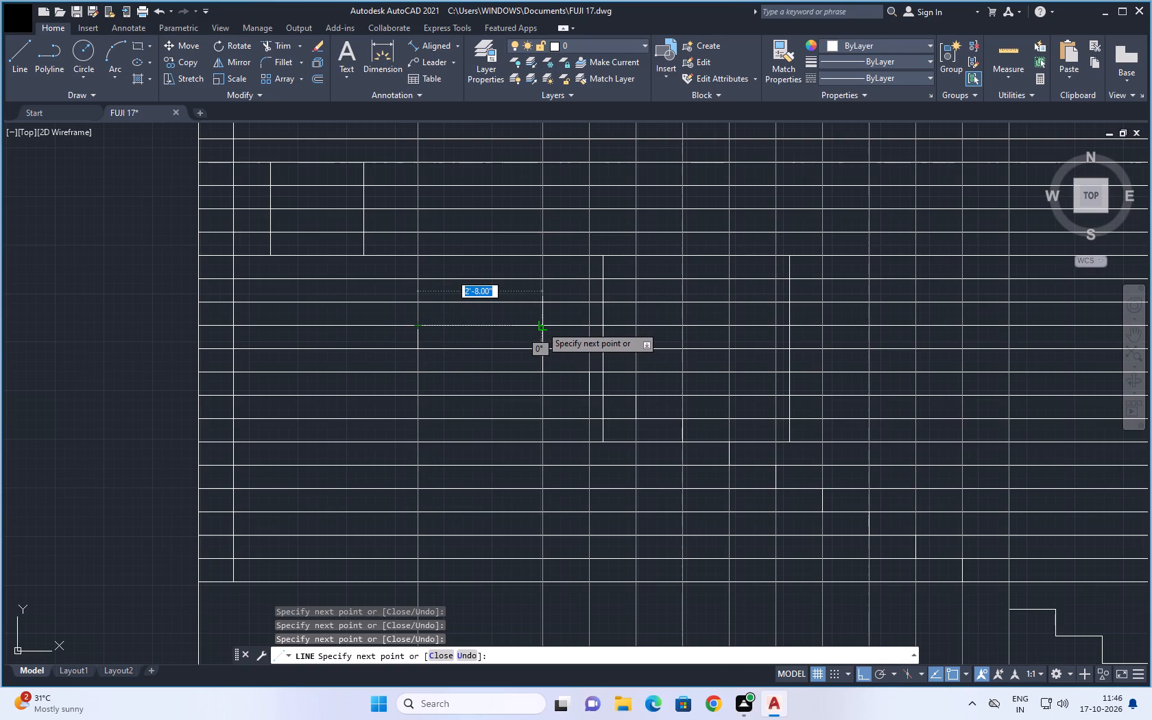
click(541, 326)
click(538, 305)
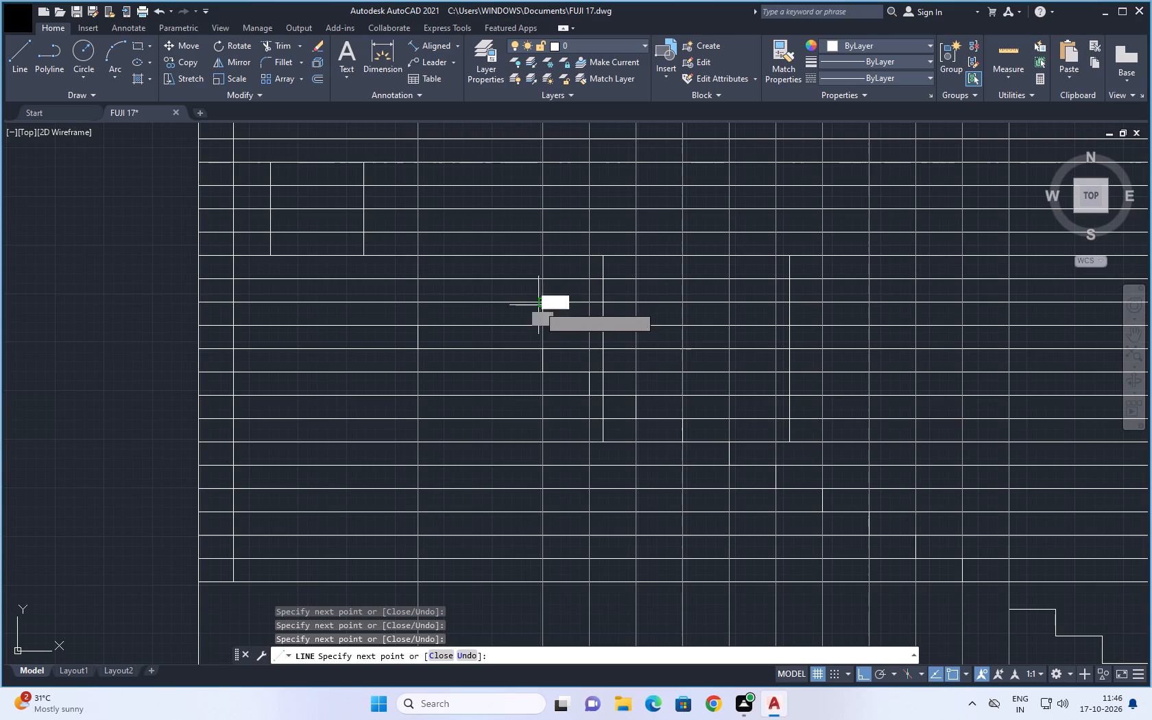
Draw six rightward-rising steps of the upper flight, each 1' tread and 6" riser, up to the small window's top edge level.
click(590, 304)
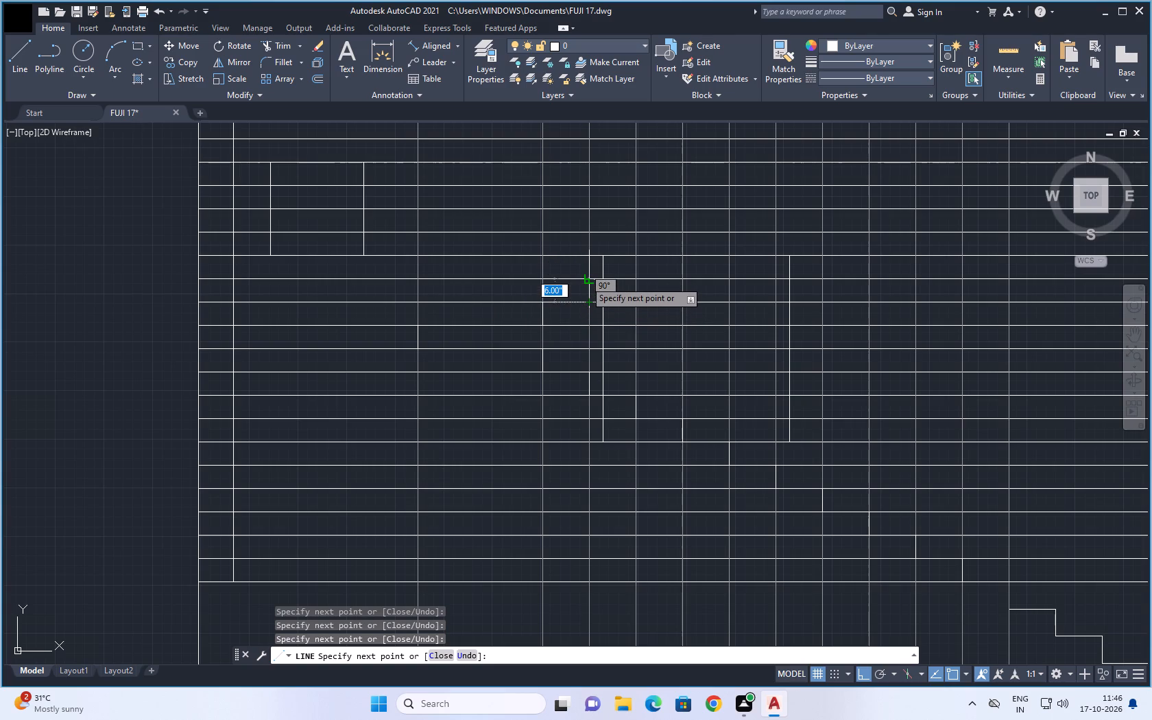
click(585, 280)
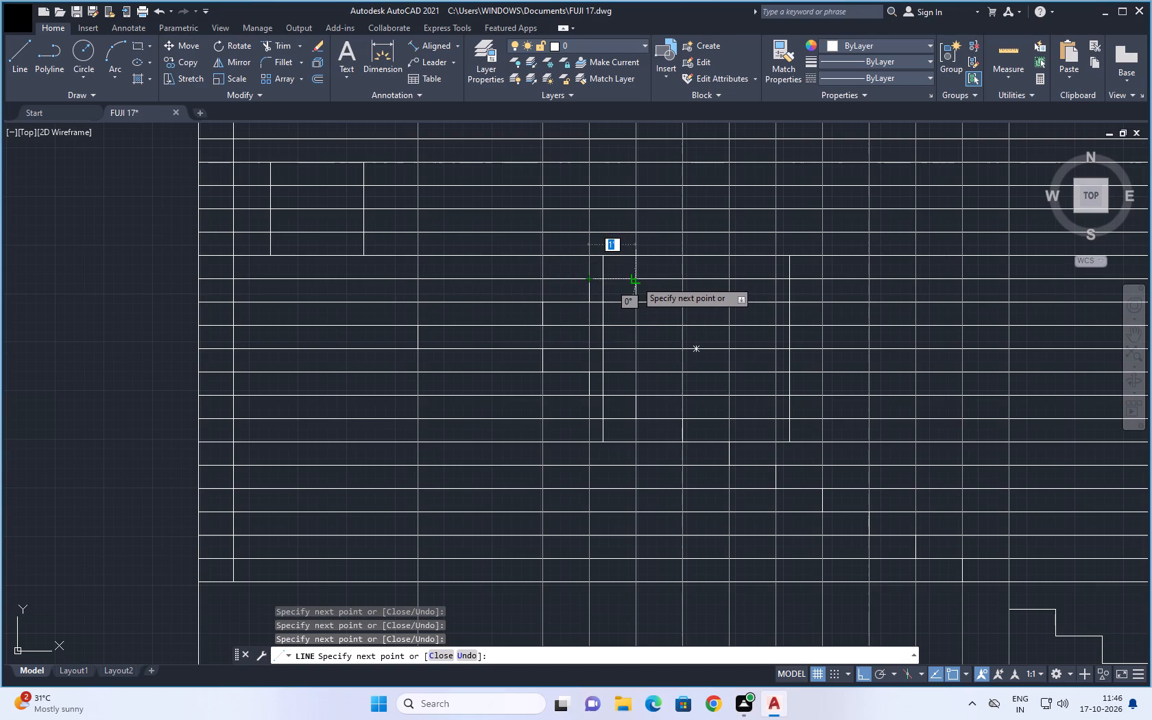
click(636, 280)
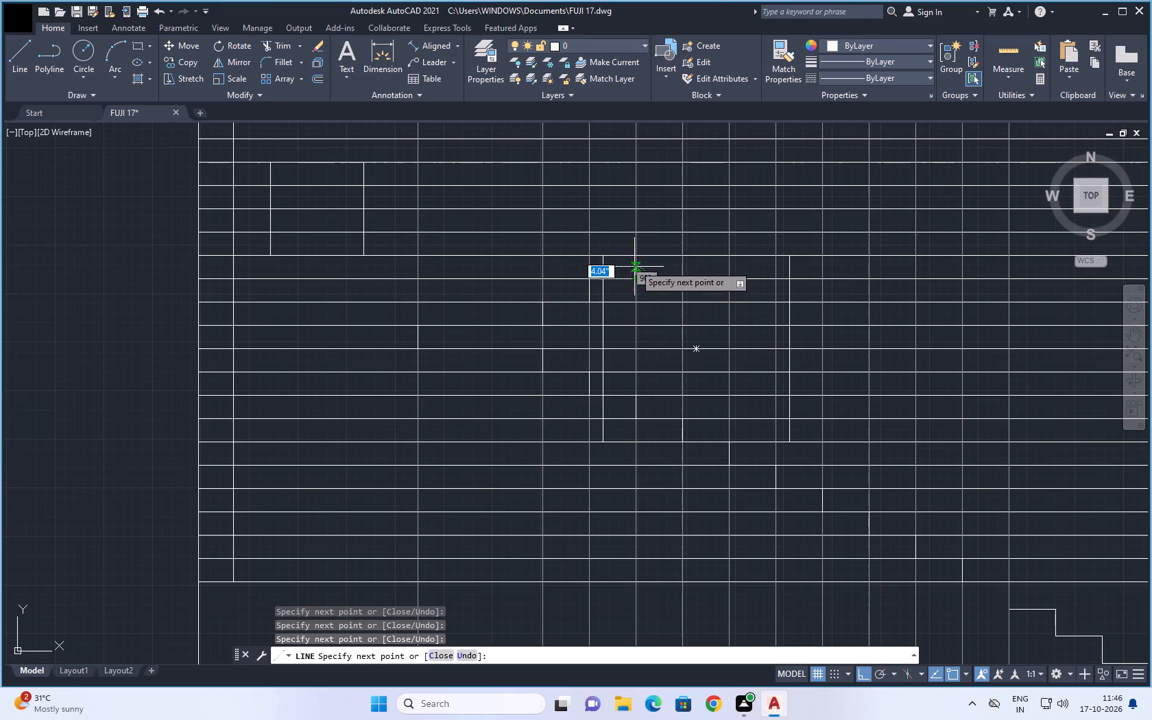
click(634, 260)
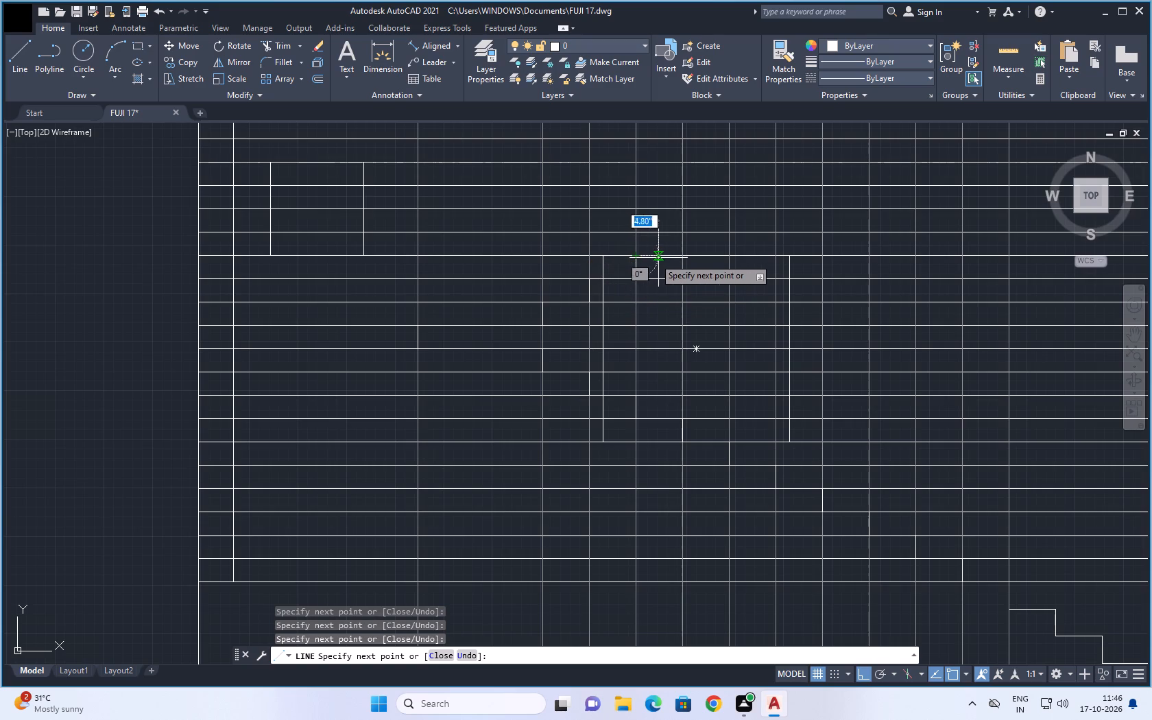
click(682, 259)
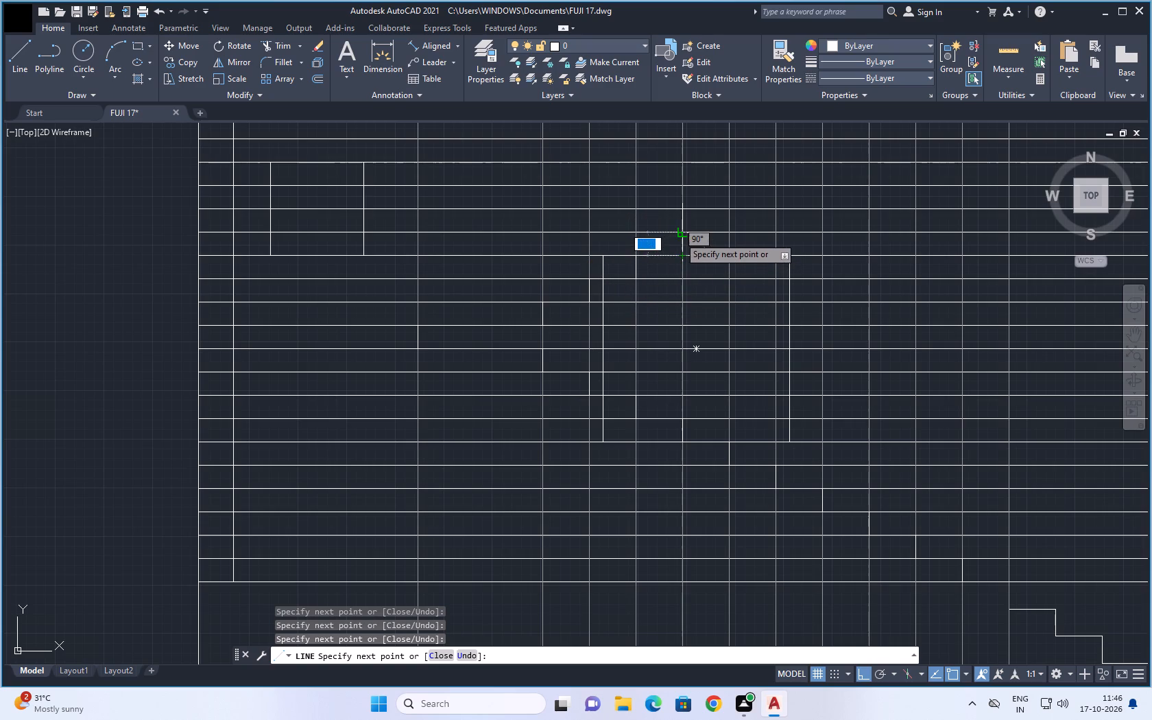
click(680, 236)
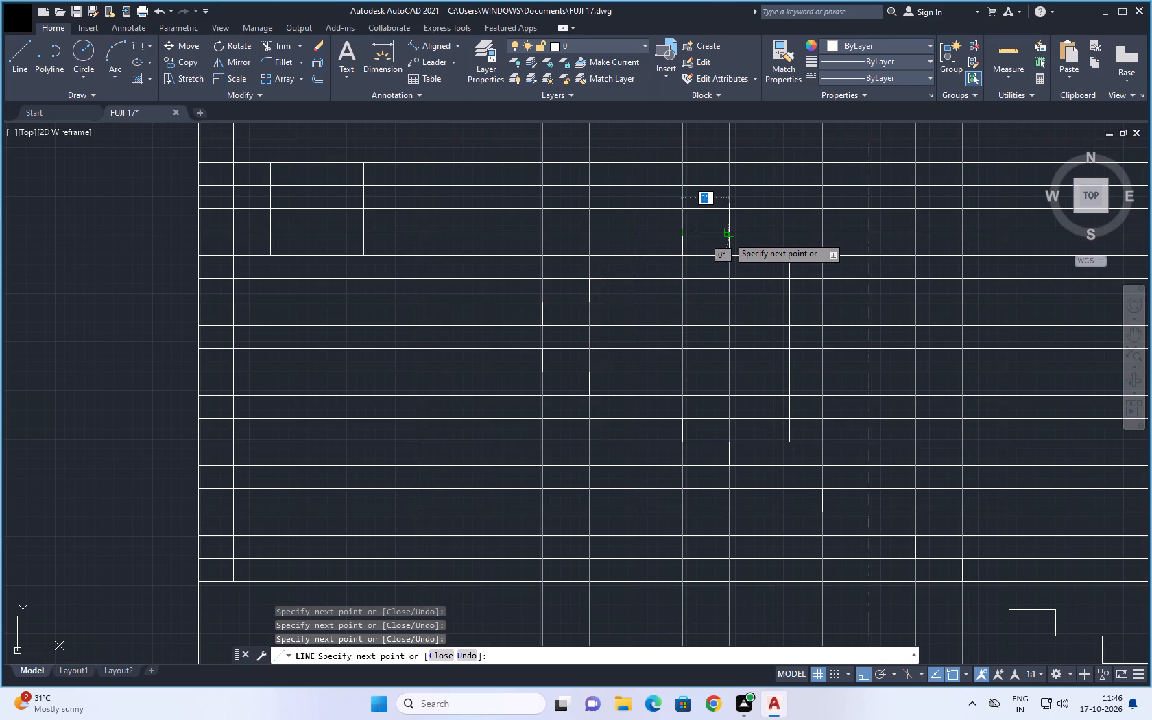
click(728, 237)
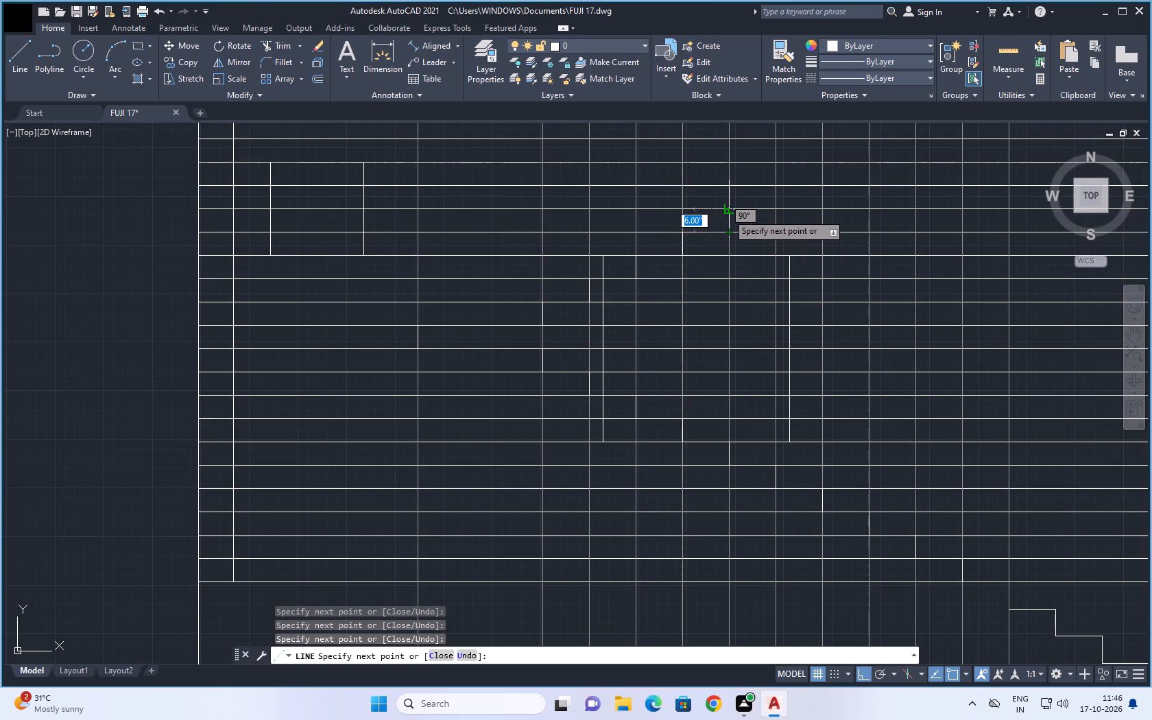
click(728, 213)
click(772, 211)
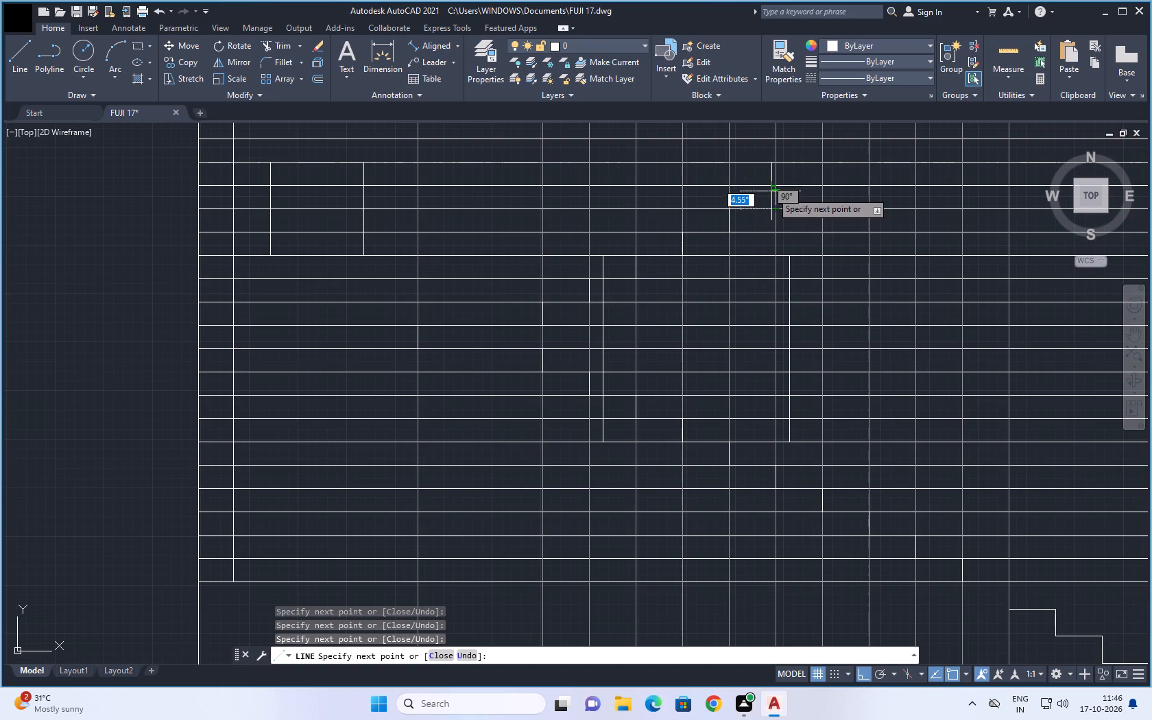
click(776, 190)
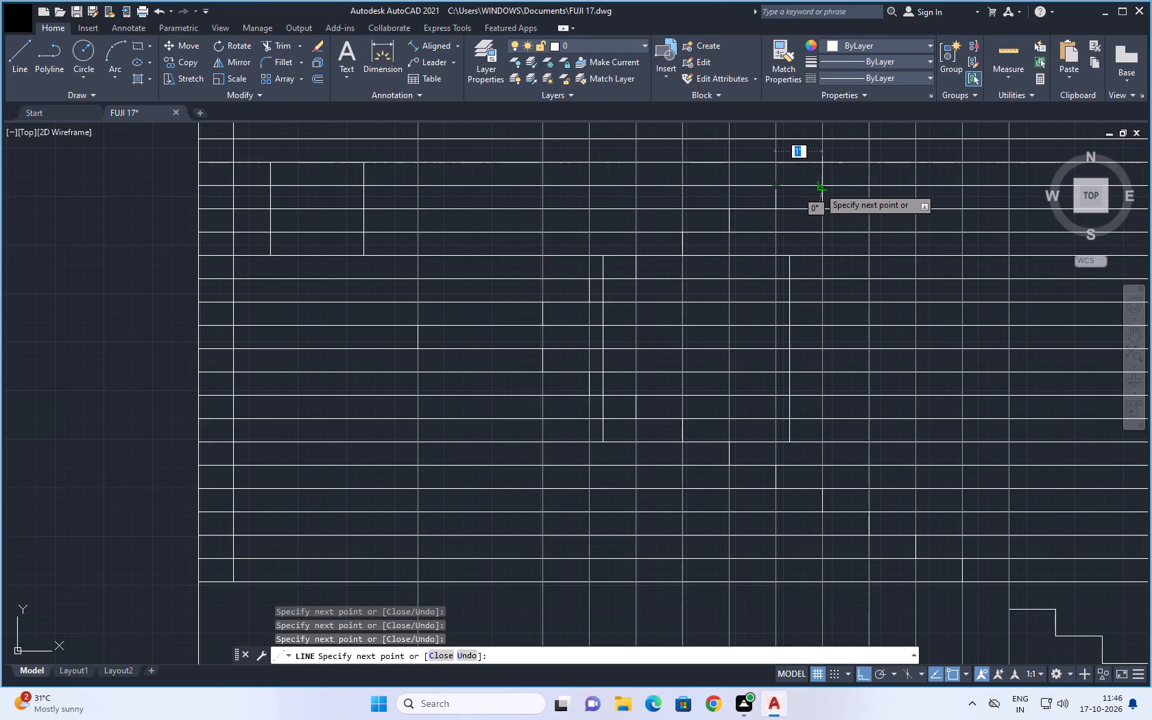
click(819, 184)
click(819, 165)
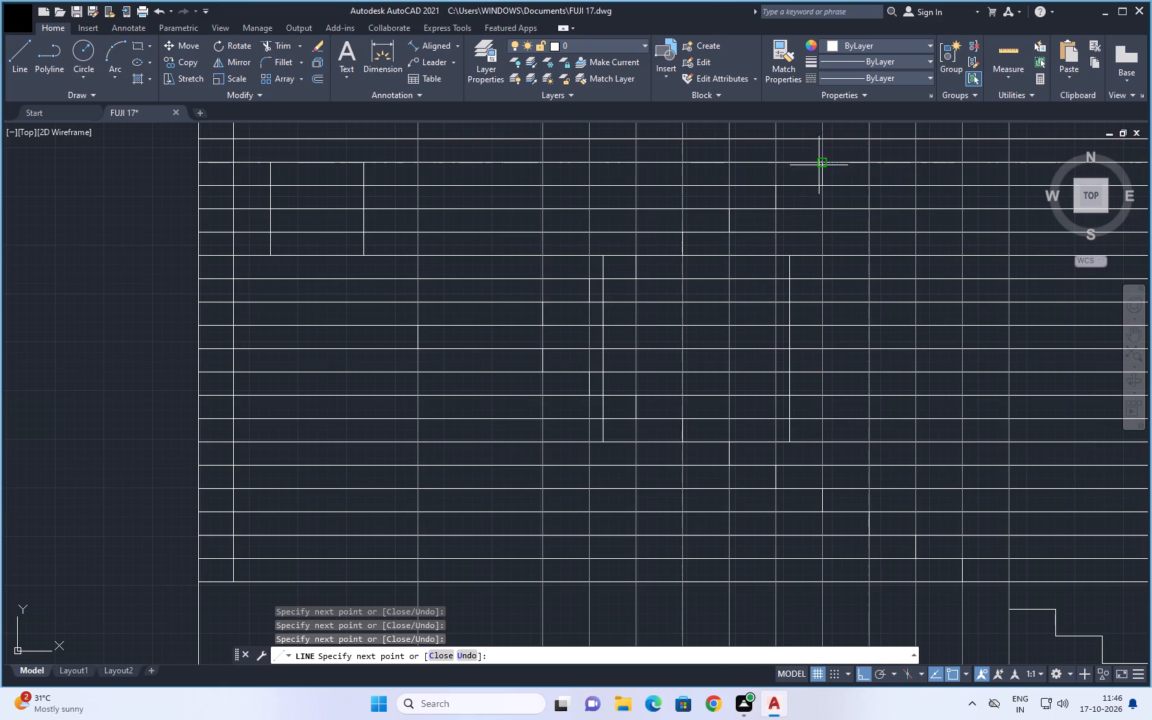
Complete the upper flight rightward with four 1' treads and three 6" risers, ending on the elevation's top line at the rightmost projected tread line.
click(865, 163)
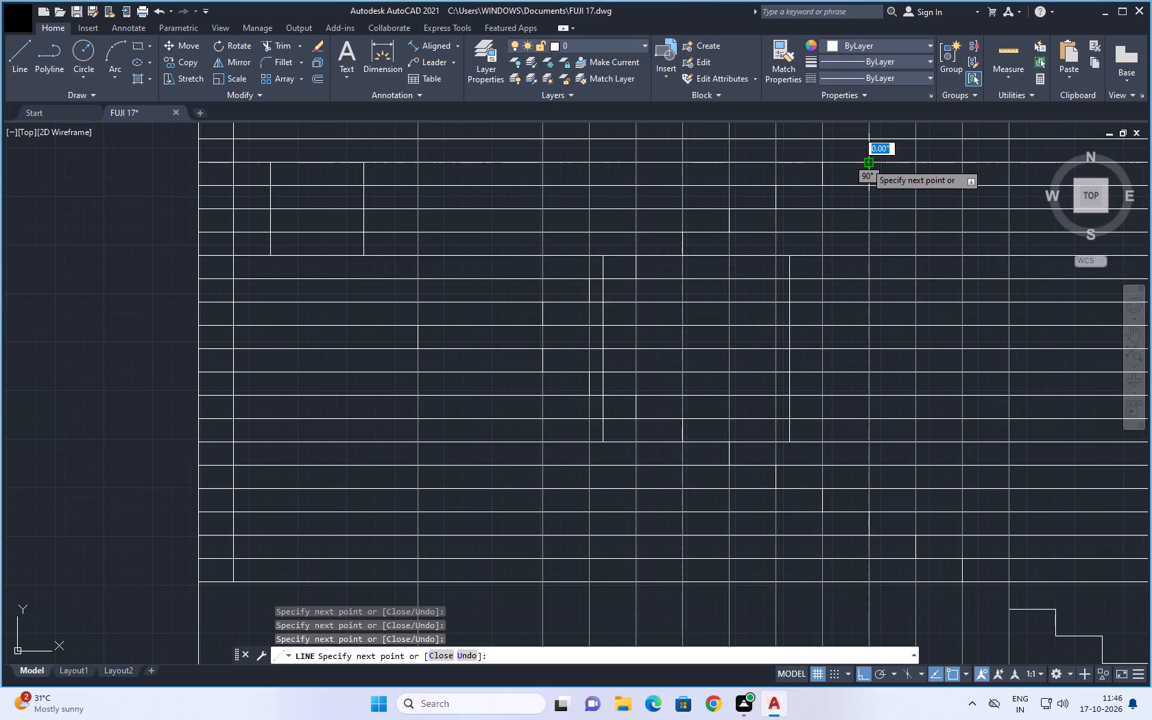
middle_drag(865, 163, 495, 346)
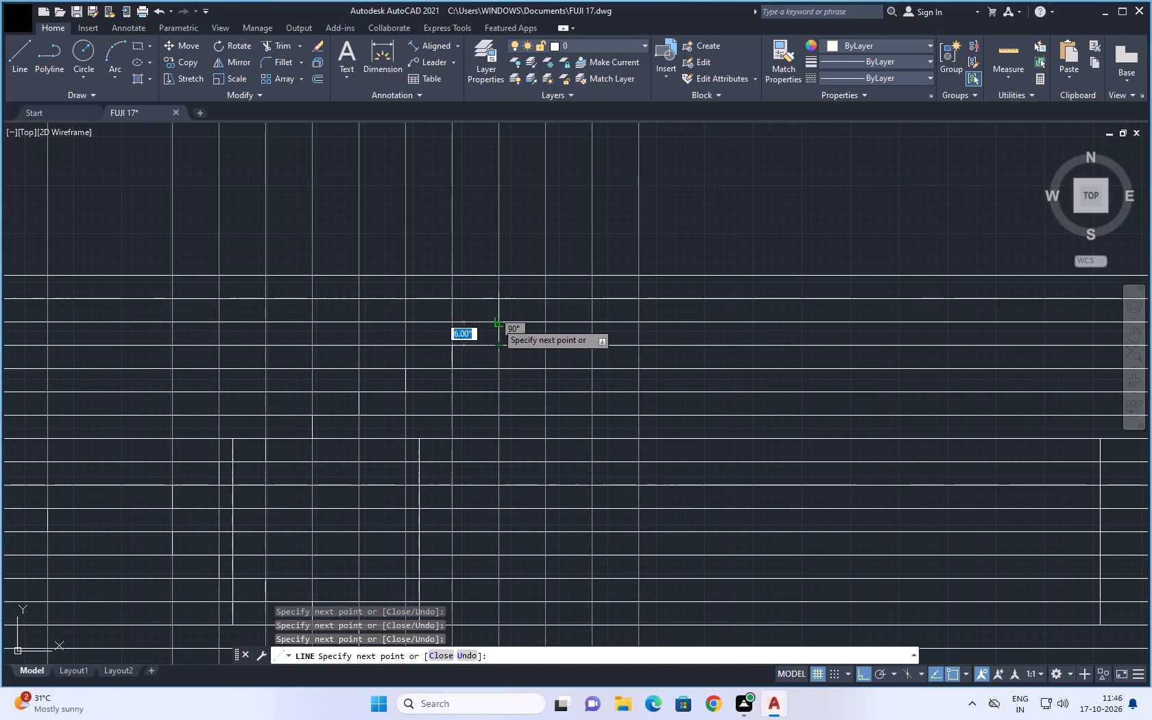
click(496, 322)
click(545, 322)
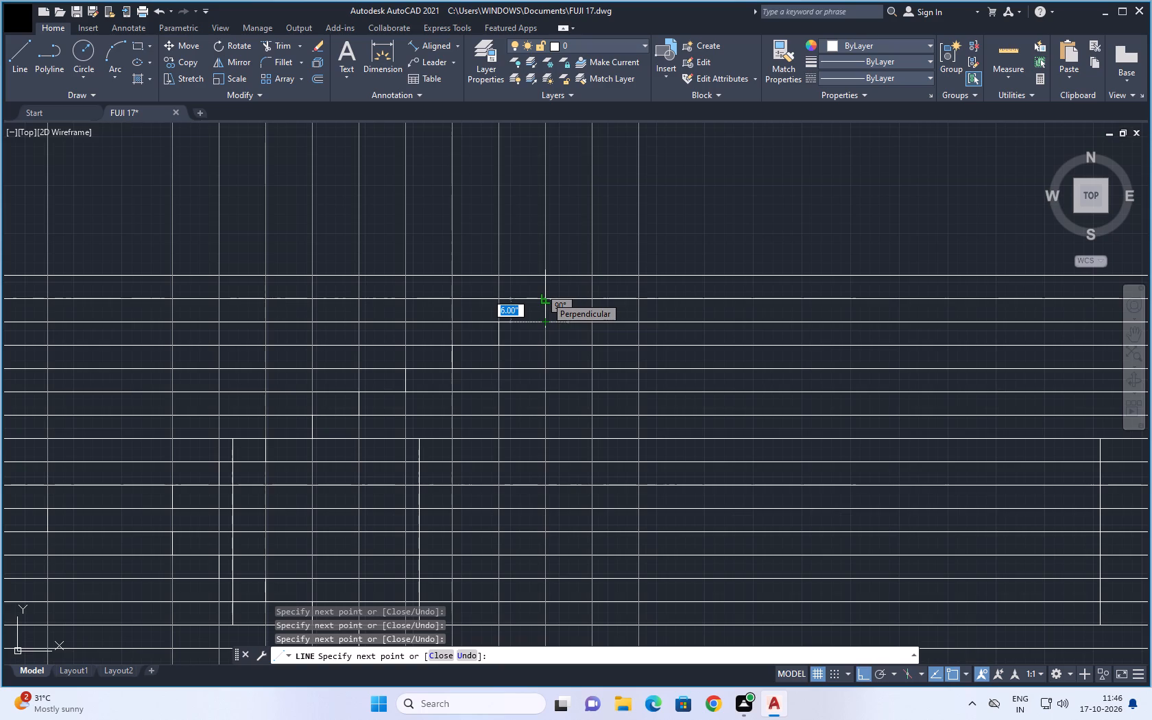
click(546, 296)
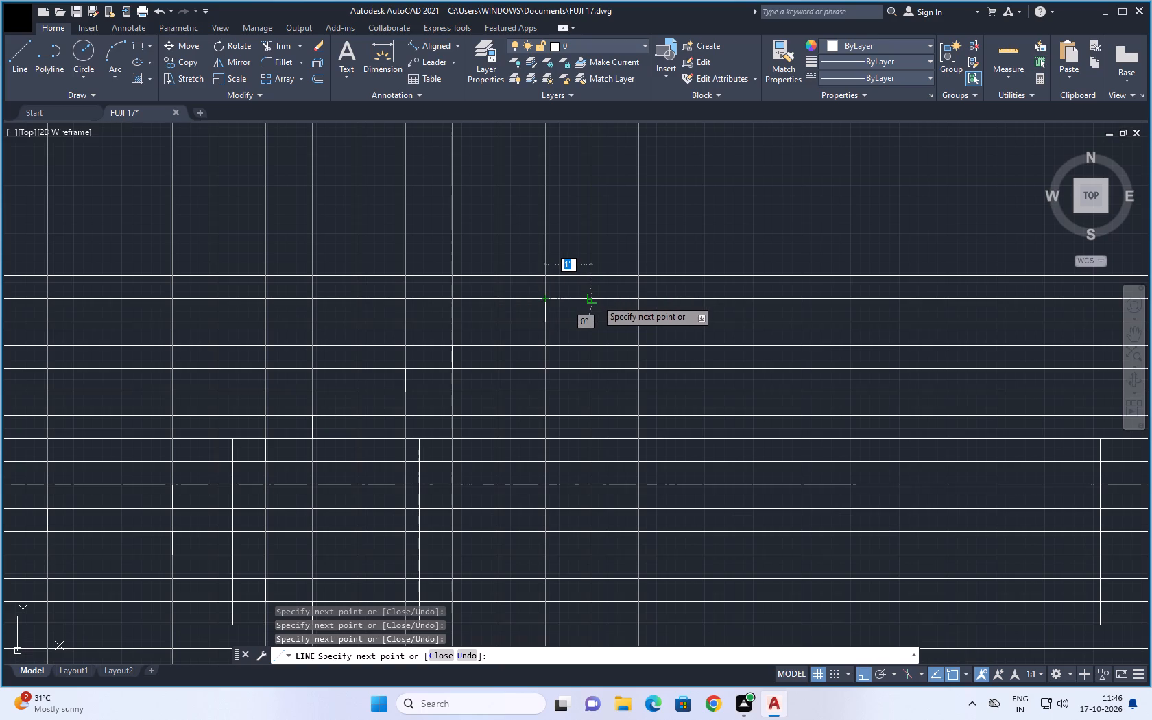
click(596, 299)
click(592, 276)
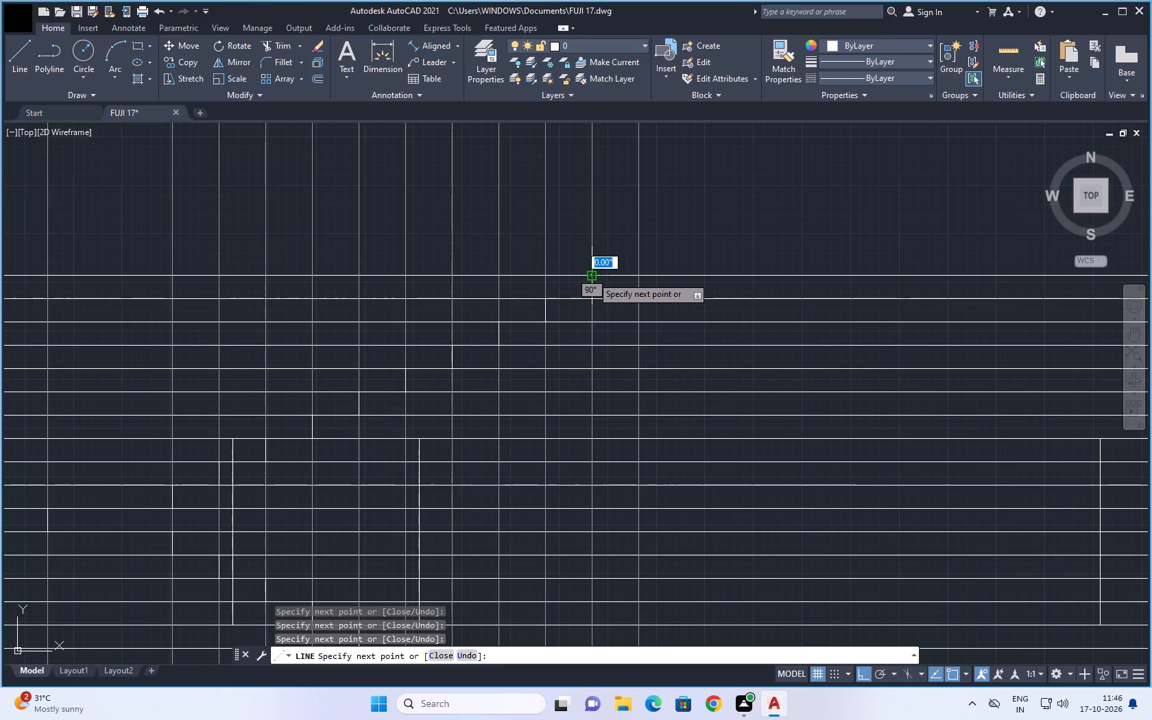
click(638, 276)
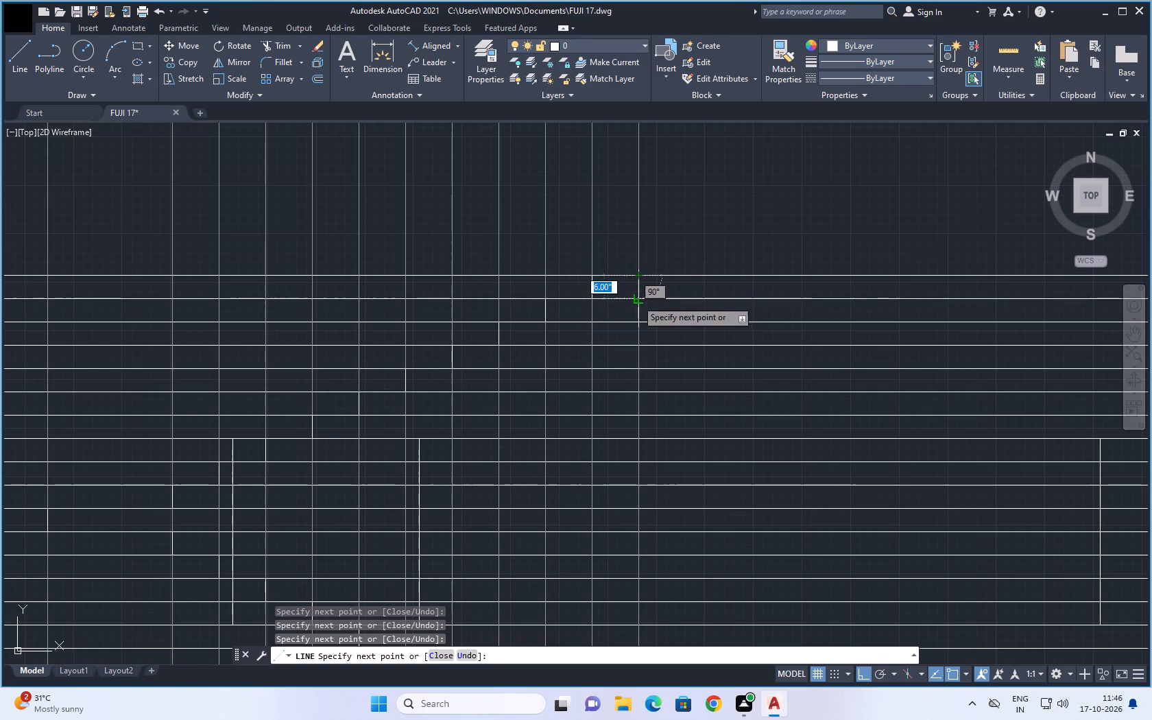
key(Escape)
key(Escape)
Select all the vertical projected tread lines where they extend above the front elevation.
scroll(640, 322, down, 2)
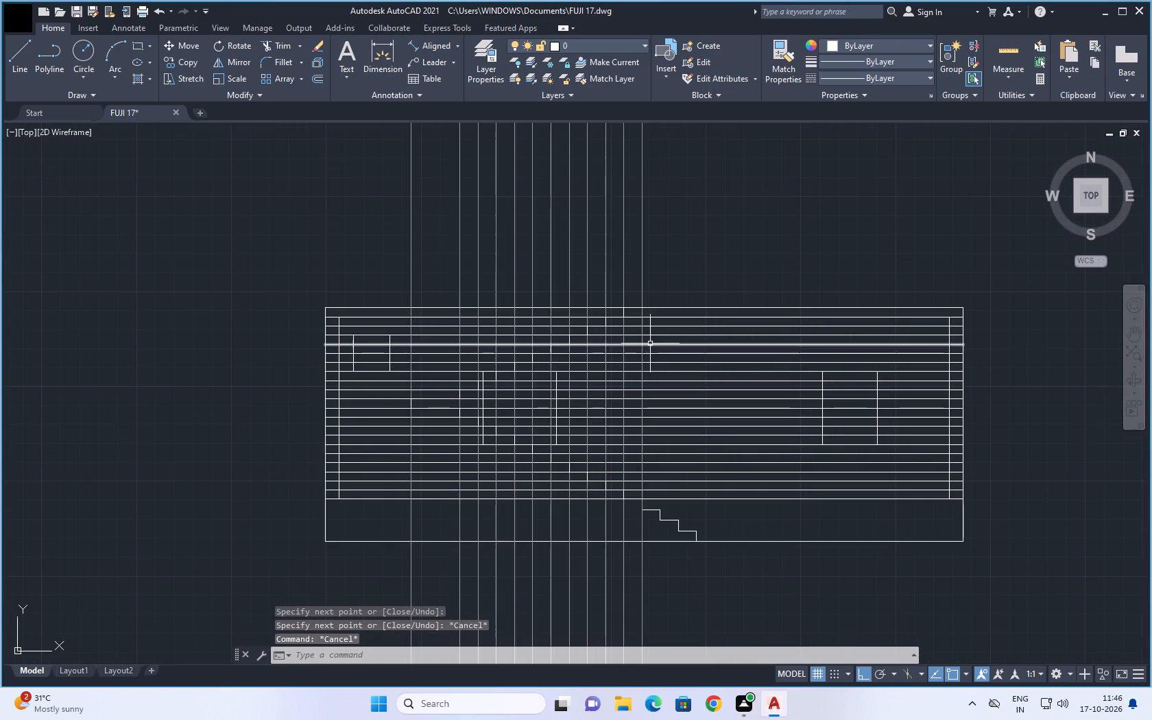
scroll(651, 345, down, 1)
middle_drag(775, 516, 643, 525)
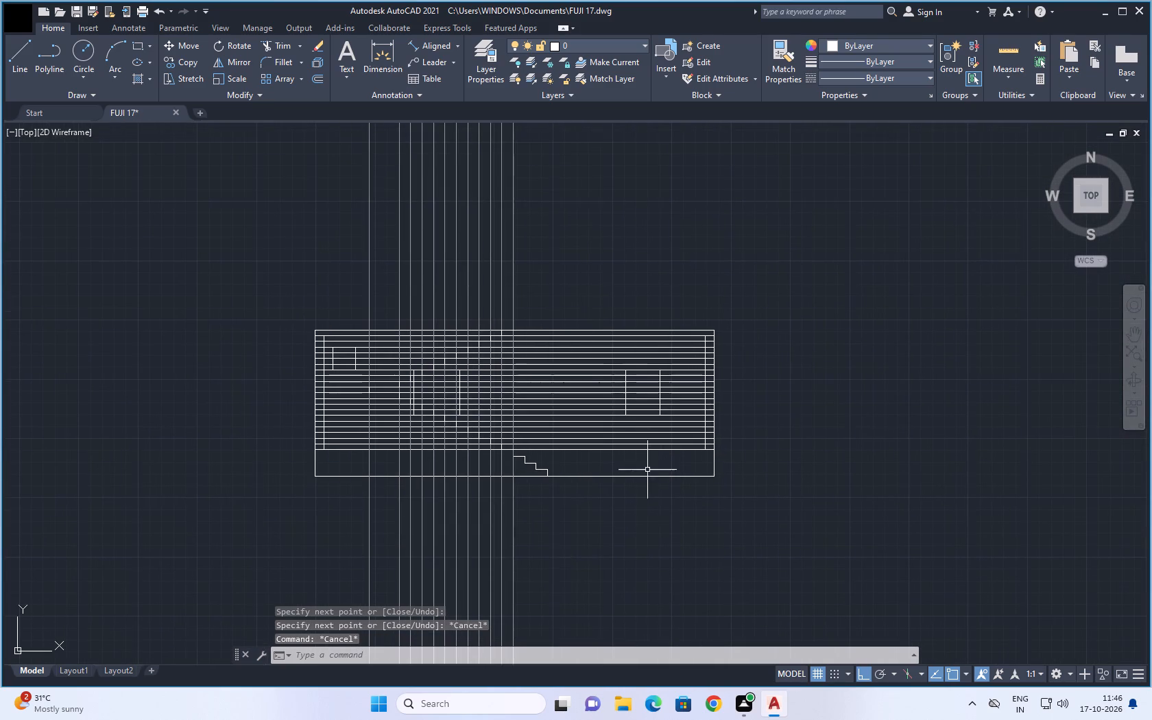
key(Escape)
key(Escape)
key(Escape)
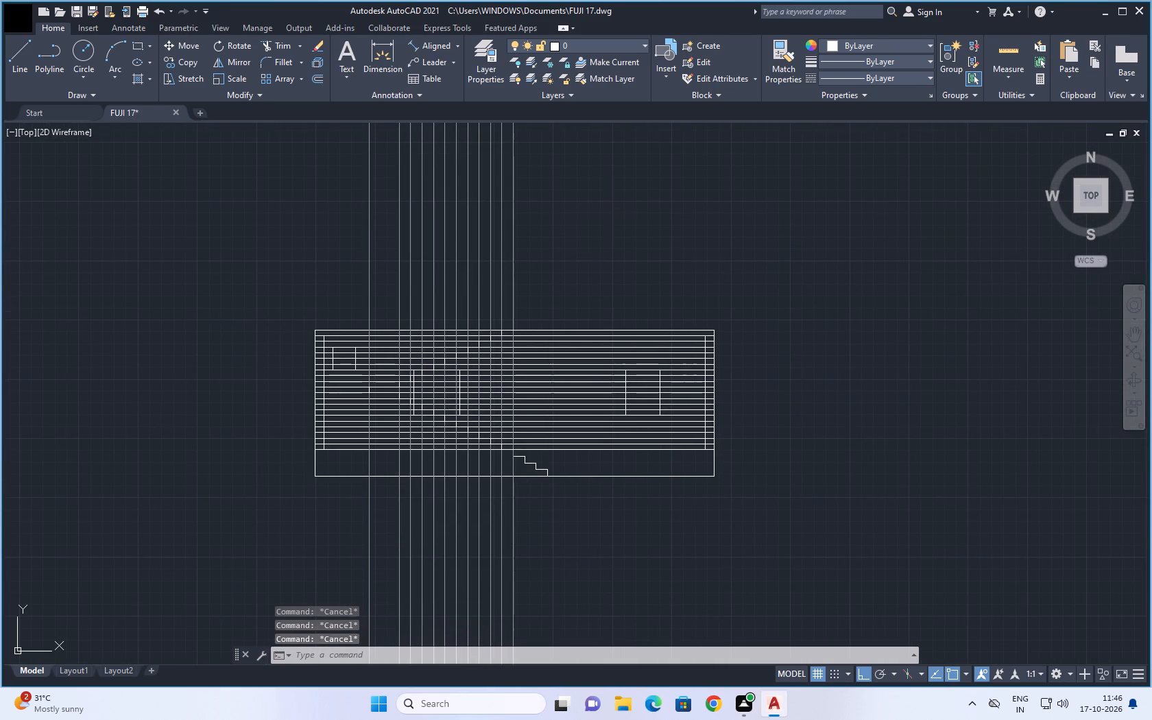
key(Escape)
click(613, 205)
click(195, 270)
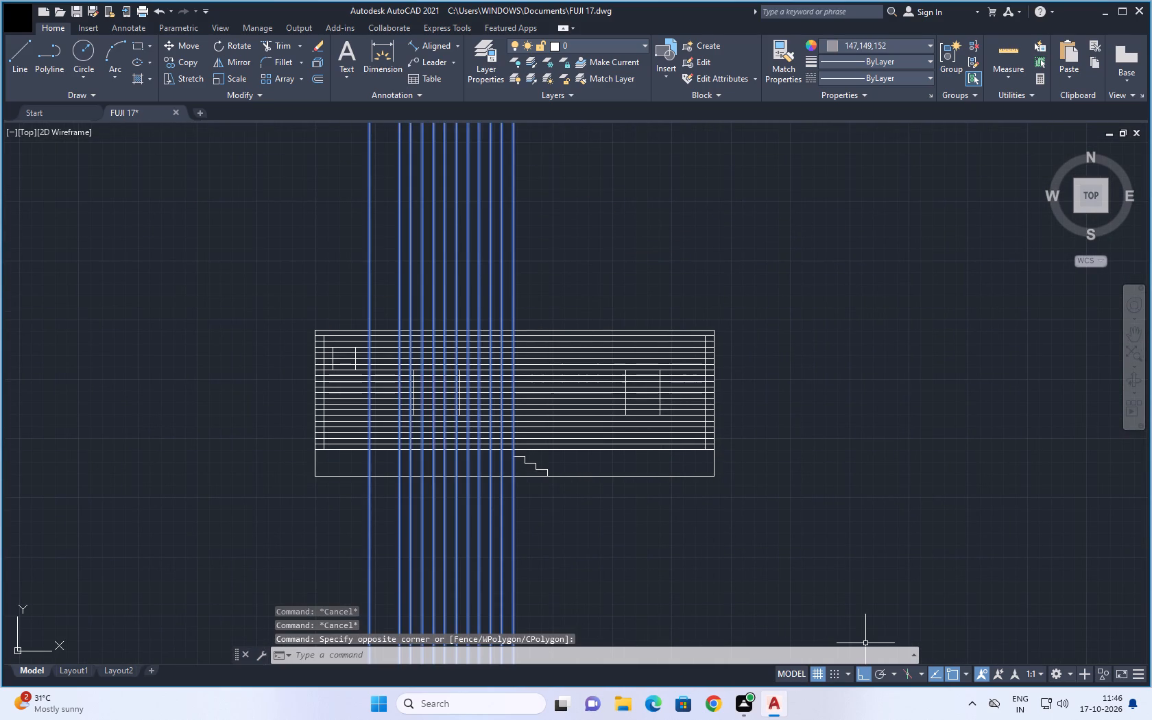
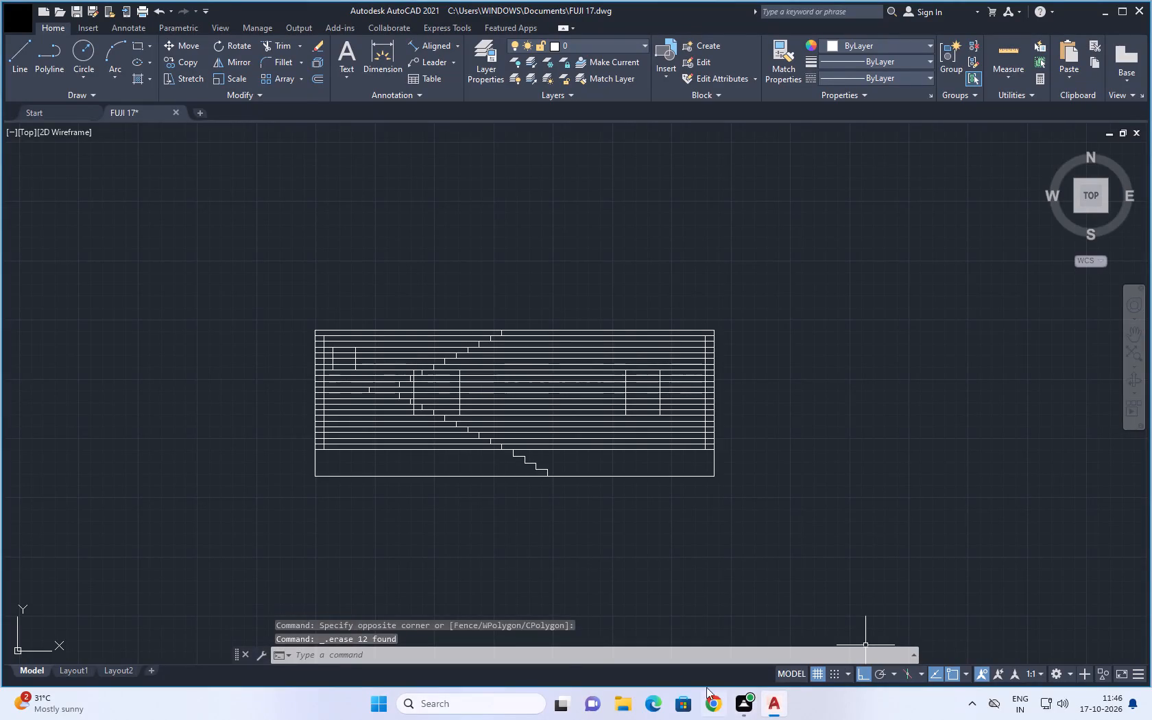
Erase the upper fifteen horizontal riser guide lines crossing the front elevation, keeping the line just below the top edge.
middle_drag(604, 557, 577, 616)
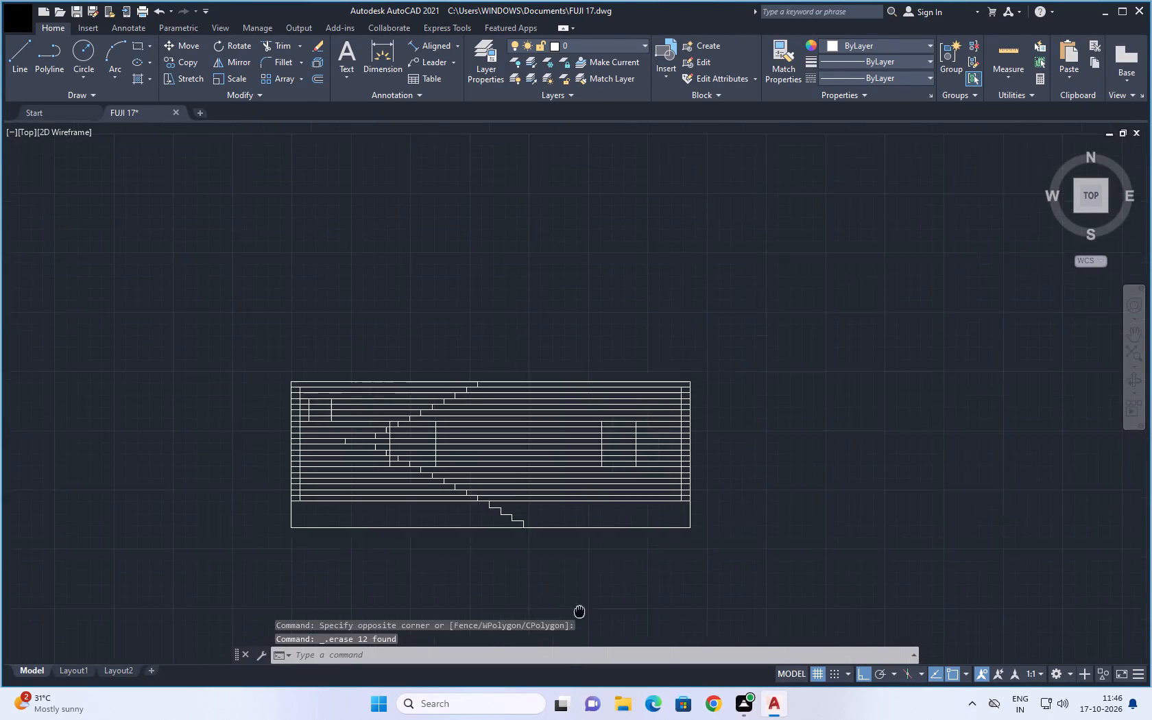
middle_drag(577, 616, 573, 625)
scroll(560, 461, up, 2)
scroll(574, 407, up, 1)
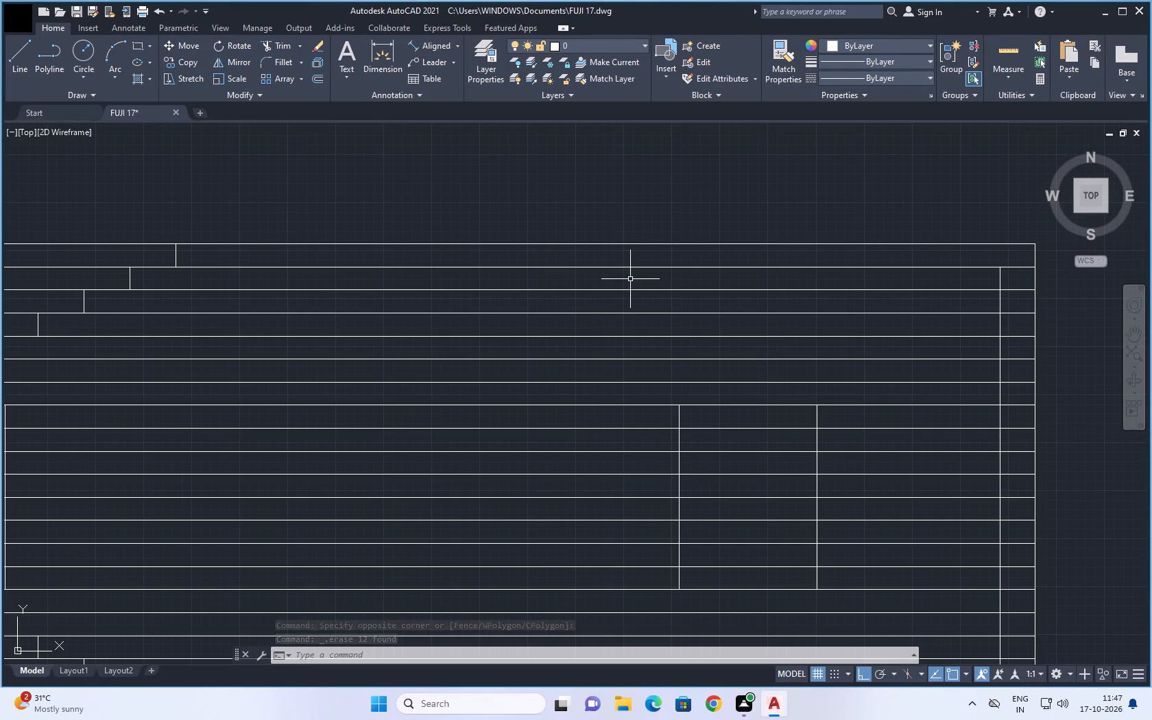
click(630, 279)
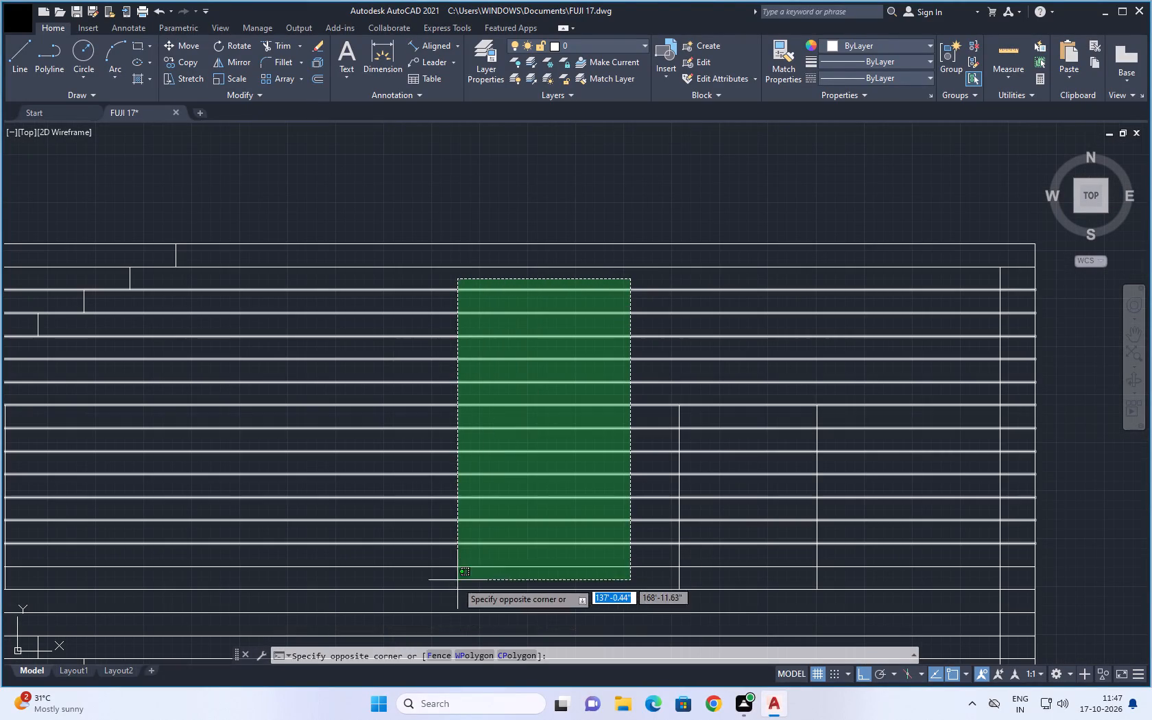
click(452, 620)
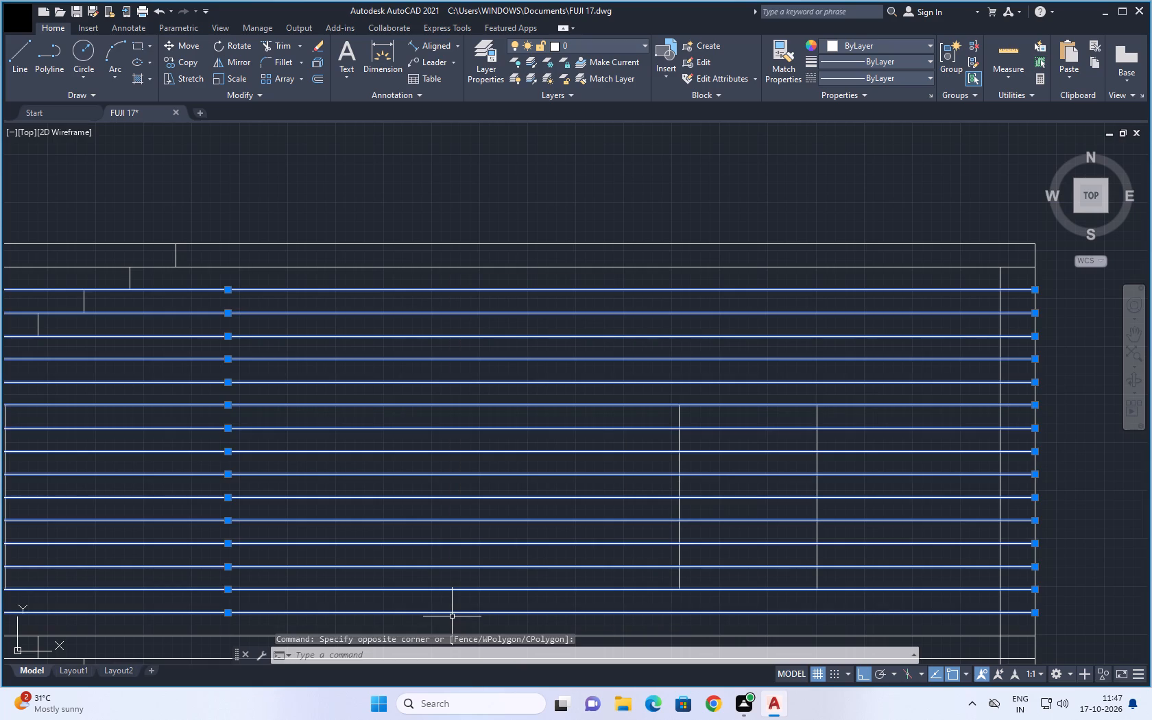
key(Delete)
Erase the extra short vertical riser between the elevation's two top lines, beyond the end of the upper flight.
scroll(464, 592, down, 2)
middle_drag(464, 545, 570, 475)
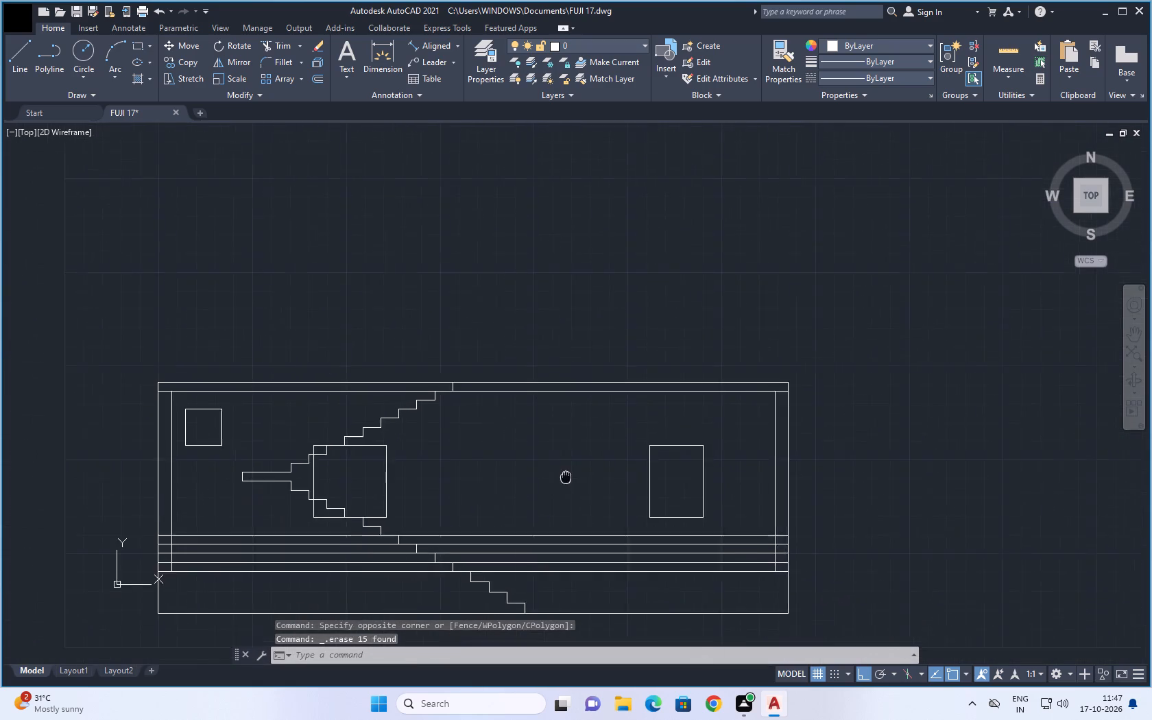
middle_drag(570, 475, 584, 445)
middle_drag(495, 409, 519, 460)
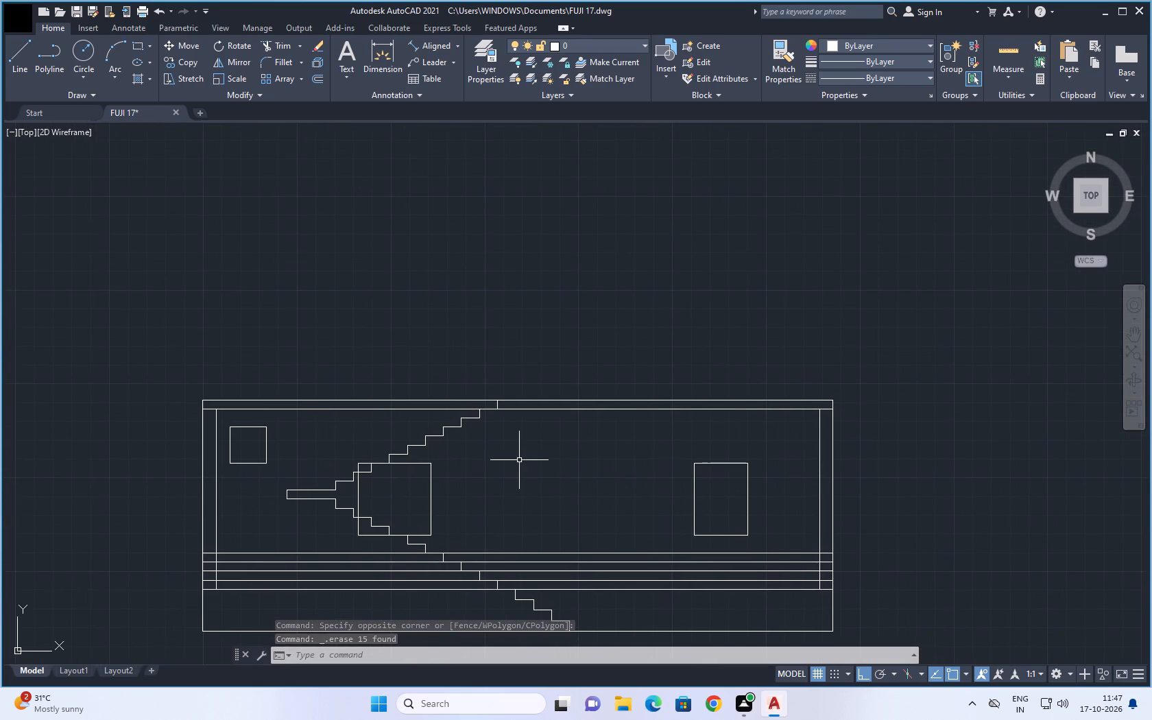
middle_drag(556, 396, 562, 378)
middle_drag(538, 431, 551, 455)
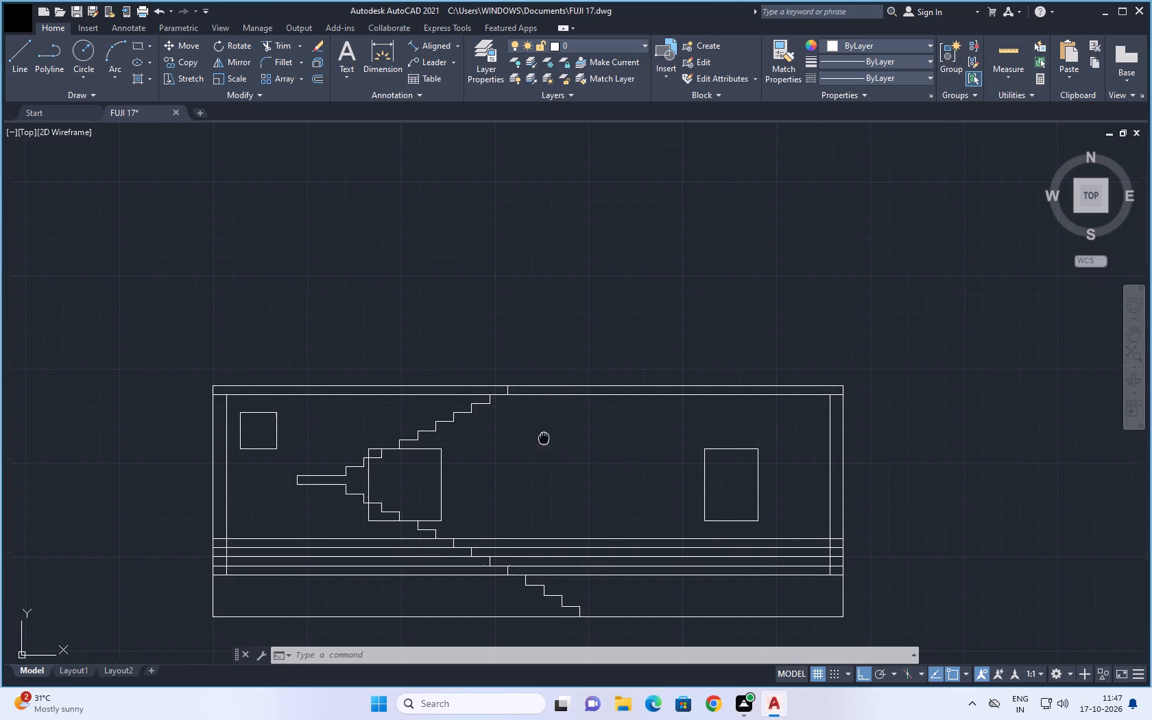
middle_drag(551, 455, 576, 567)
scroll(531, 516, up, 5)
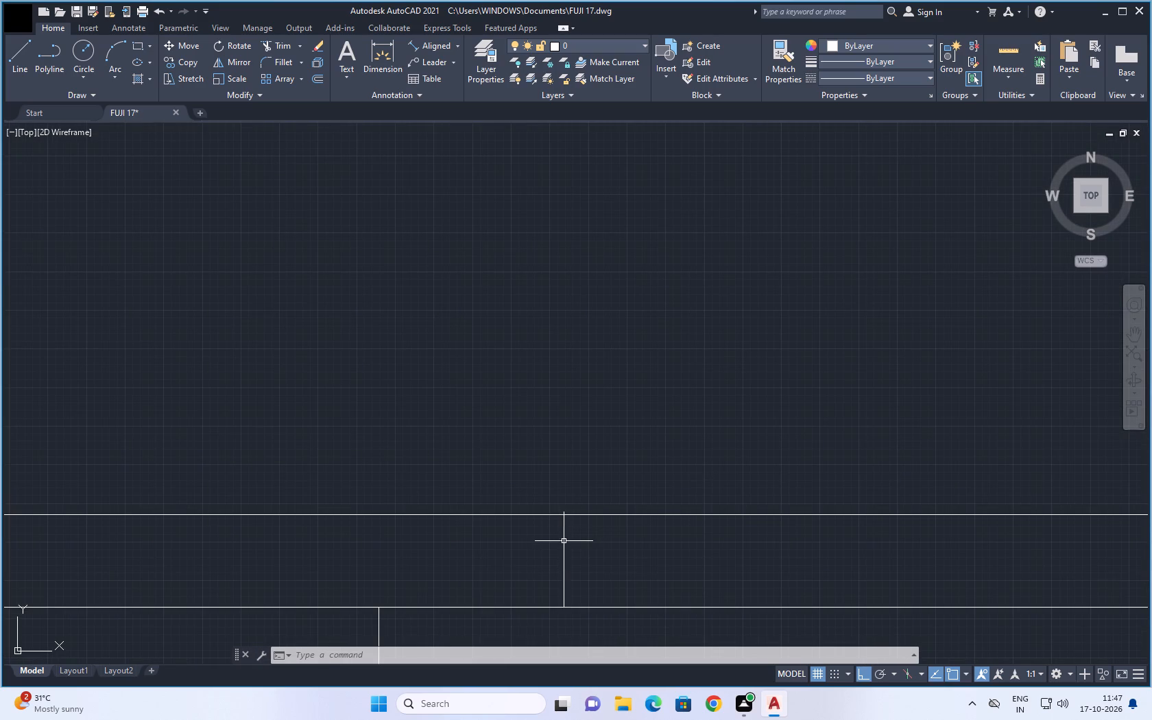
click(565, 541)
key(Delete)
Erase the remaining four horizontal riser guide lines just above the plinth line, keeping the plinth line itself.
scroll(658, 557, down, 2)
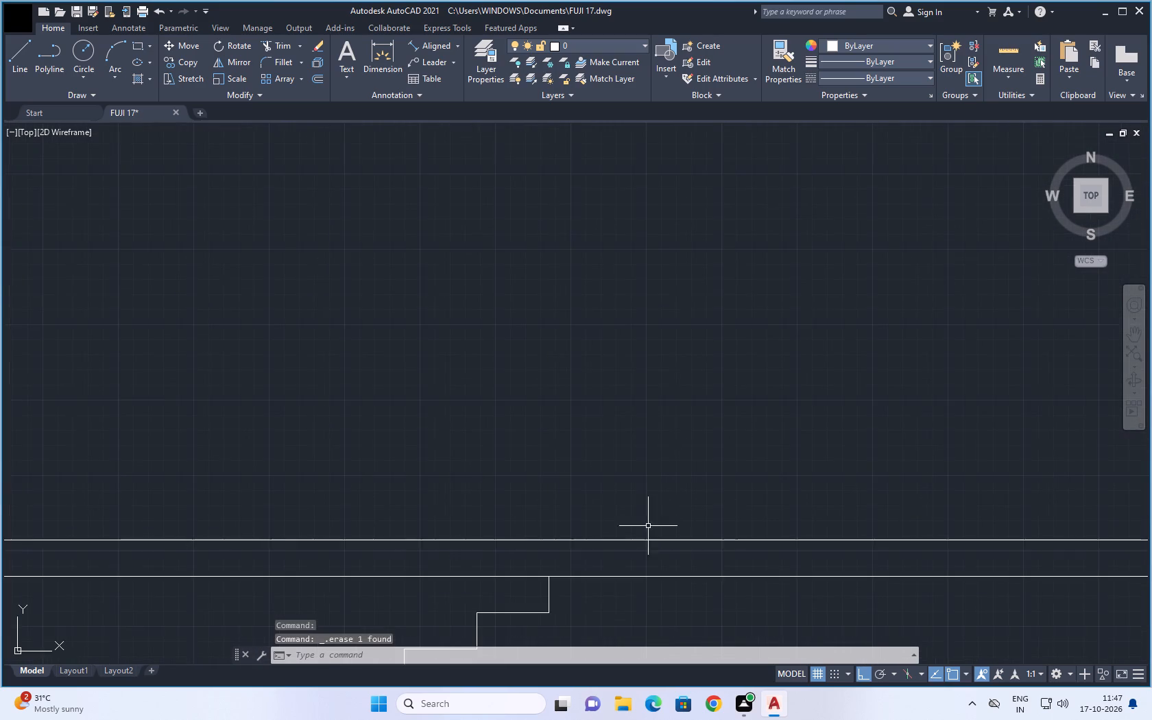
scroll(636, 457, down, 1)
middle_drag(635, 453, 635, 326)
middle_click(635, 320)
scroll(632, 516, down, 2)
middle_drag(651, 563, 603, 418)
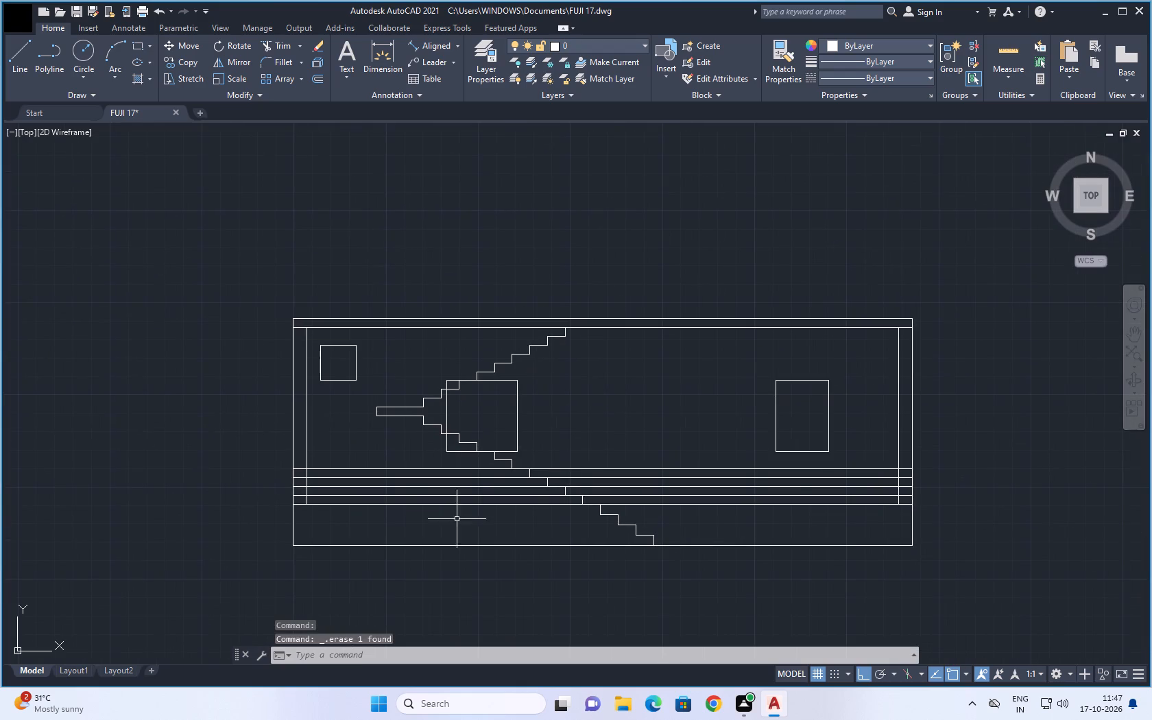
middle_drag(488, 580, 485, 540)
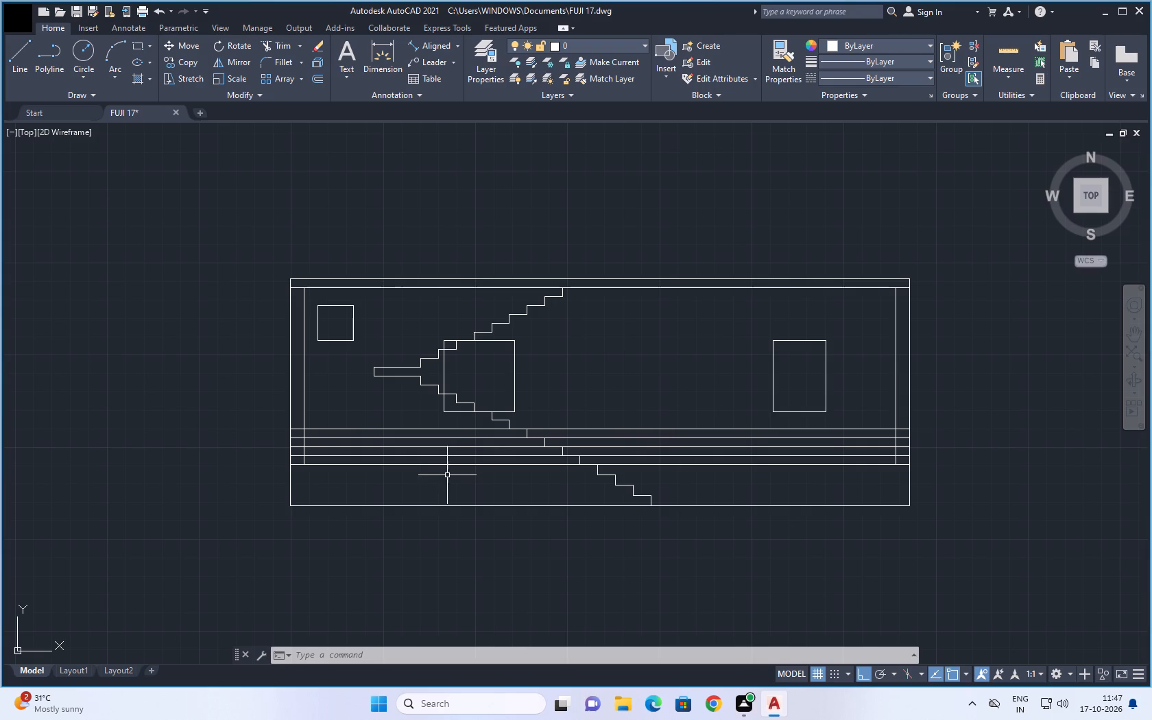
middle_drag(560, 588, 471, 605)
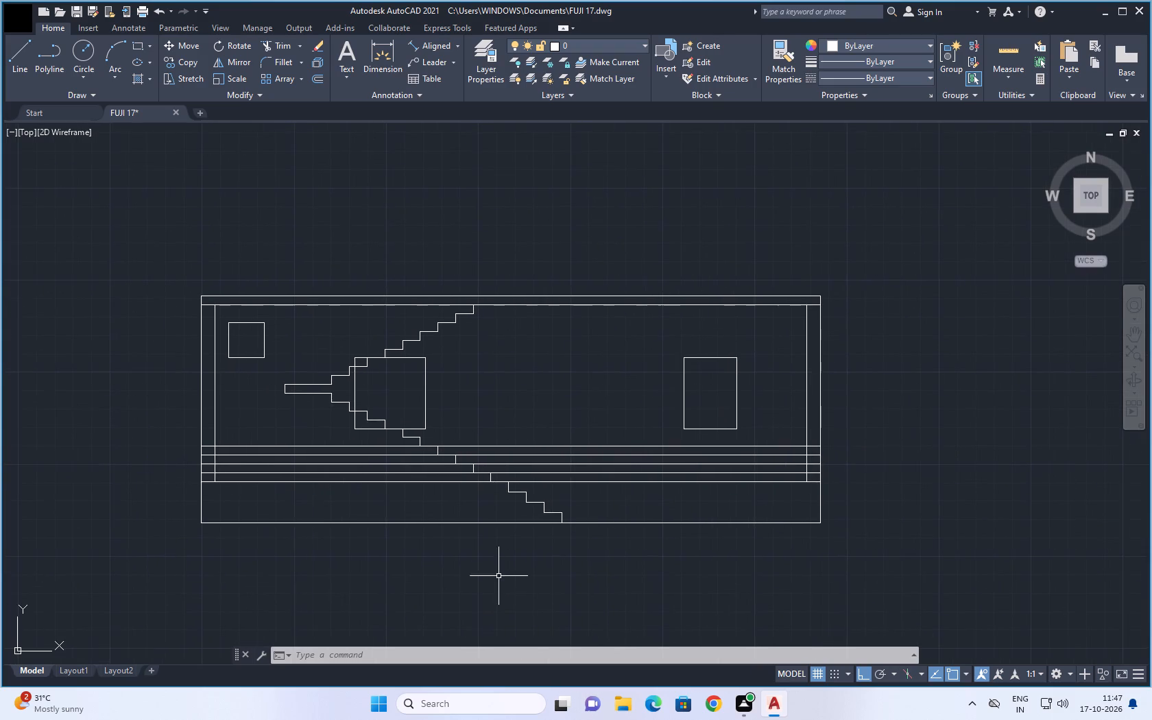
scroll(619, 453, up, 1)
click(638, 413)
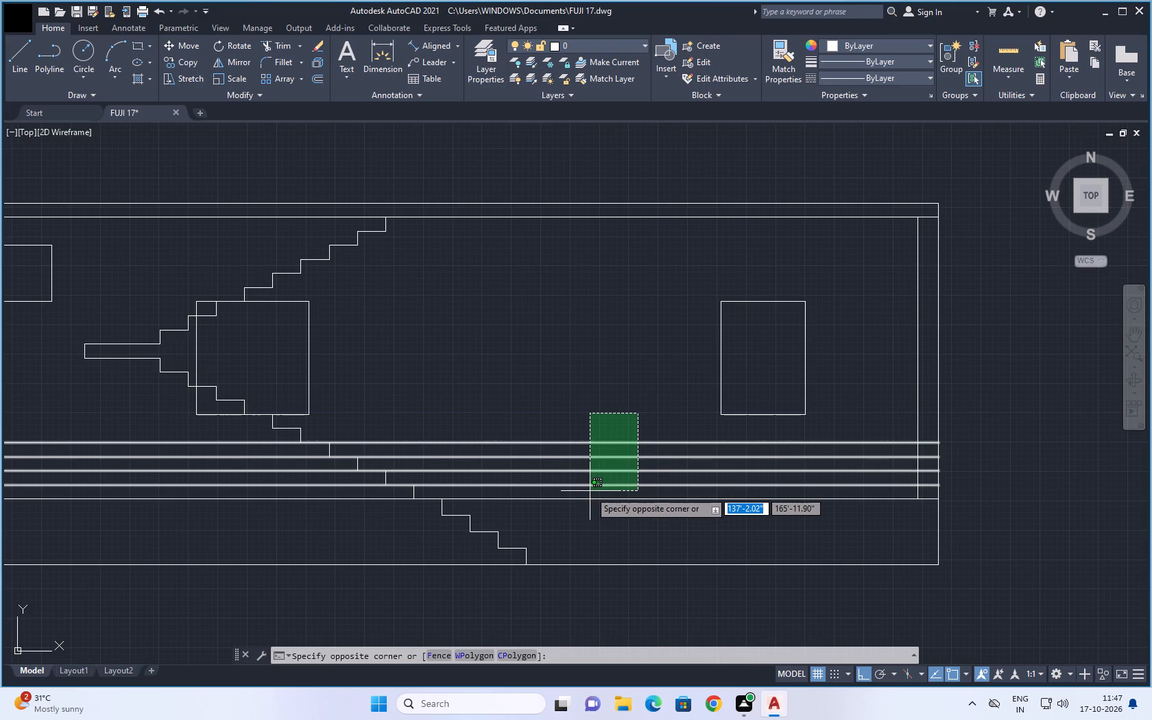
click(590, 491)
key(Delete)
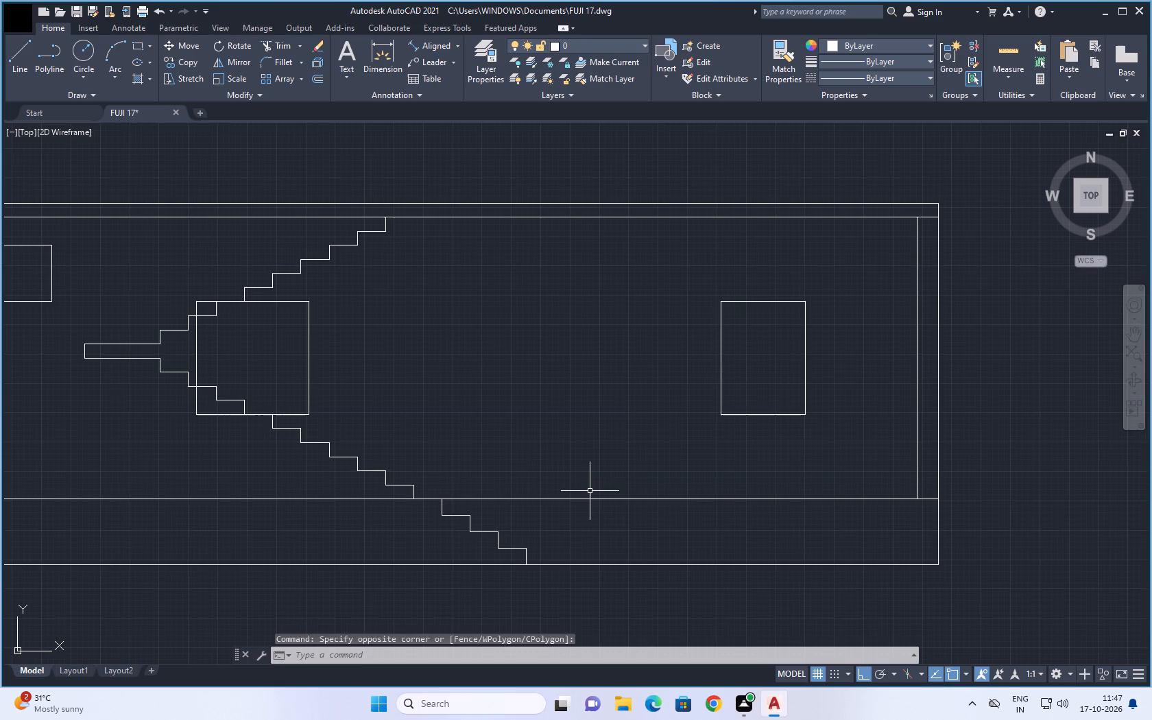
Examine the front elevation's staircase profile and windows, and compare them with the plan's staircase above.
scroll(579, 466, down, 2)
middle_drag(548, 443, 542, 476)
scroll(396, 420, up, 2)
middle_drag(444, 435, 437, 396)
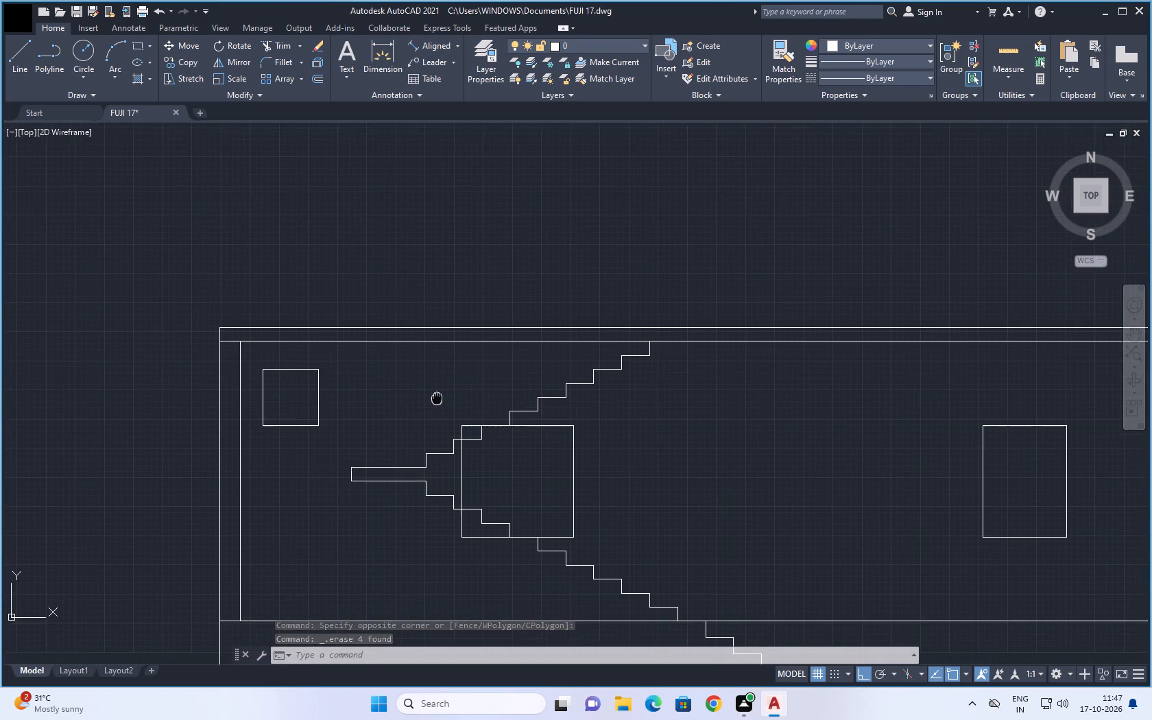
middle_drag(437, 396, 433, 387)
middle_drag(512, 265, 479, 228)
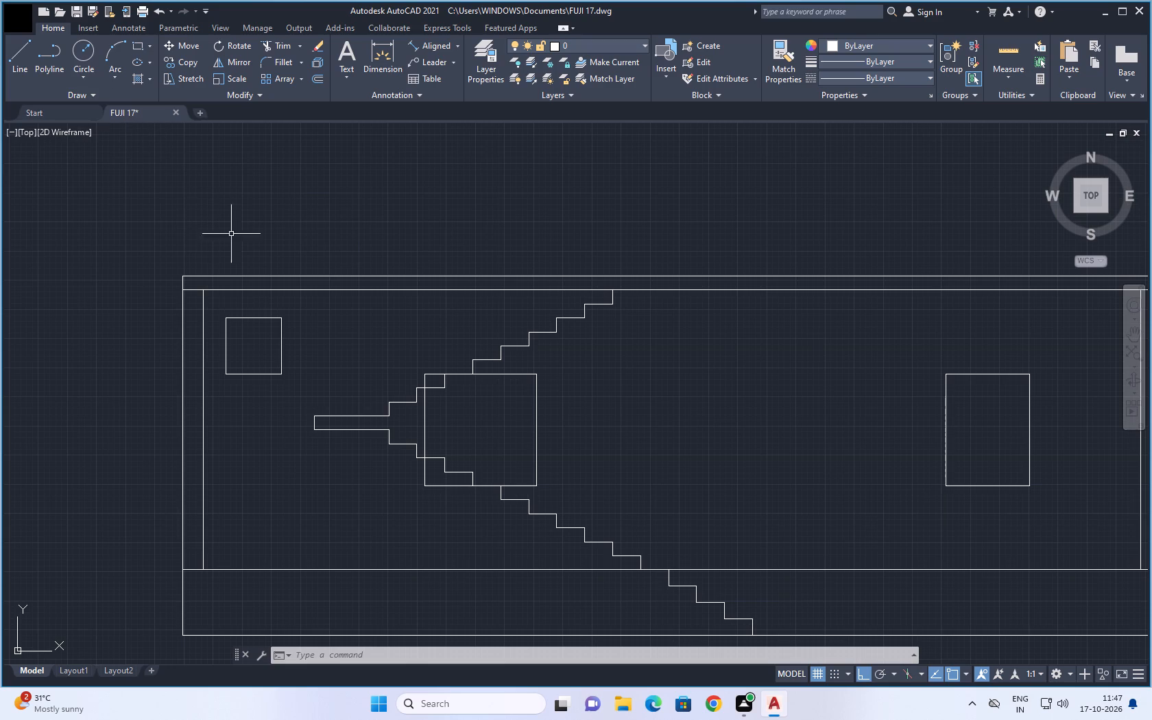
scroll(315, 245, down, 1)
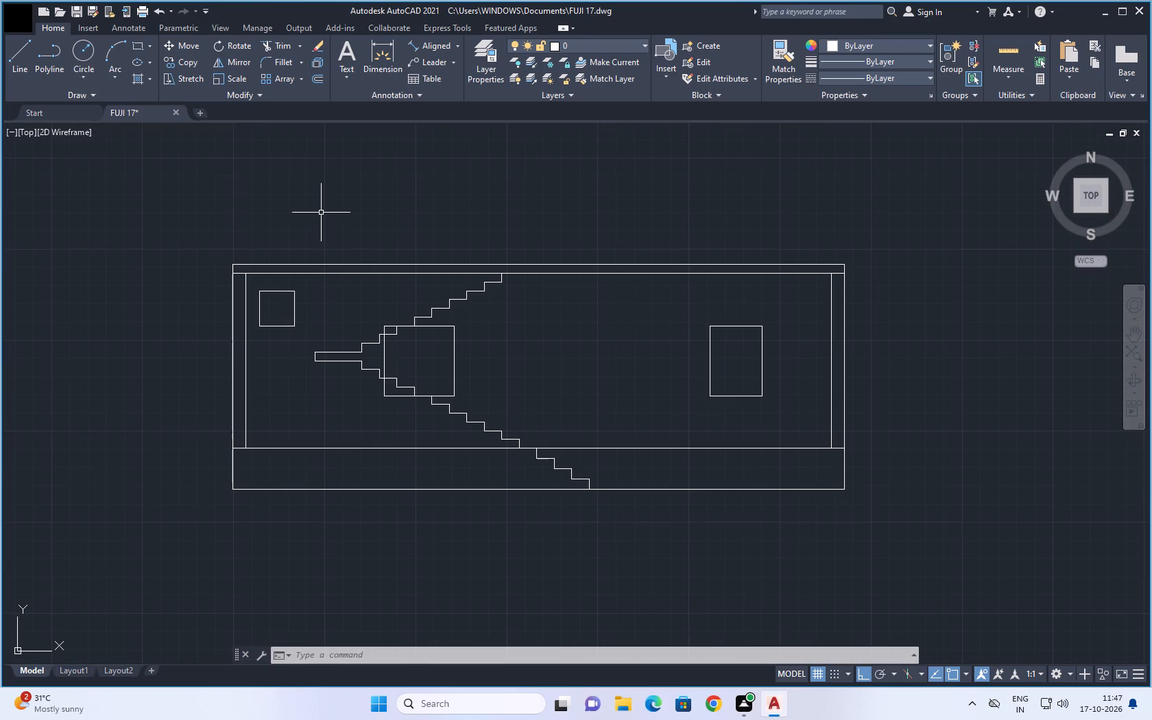
scroll(321, 213, down, 1)
middle_drag(351, 193, 351, 459)
scroll(351, 193, down, 1)
middle_drag(385, 282, 373, 365)
middle_drag(298, 368, 274, 292)
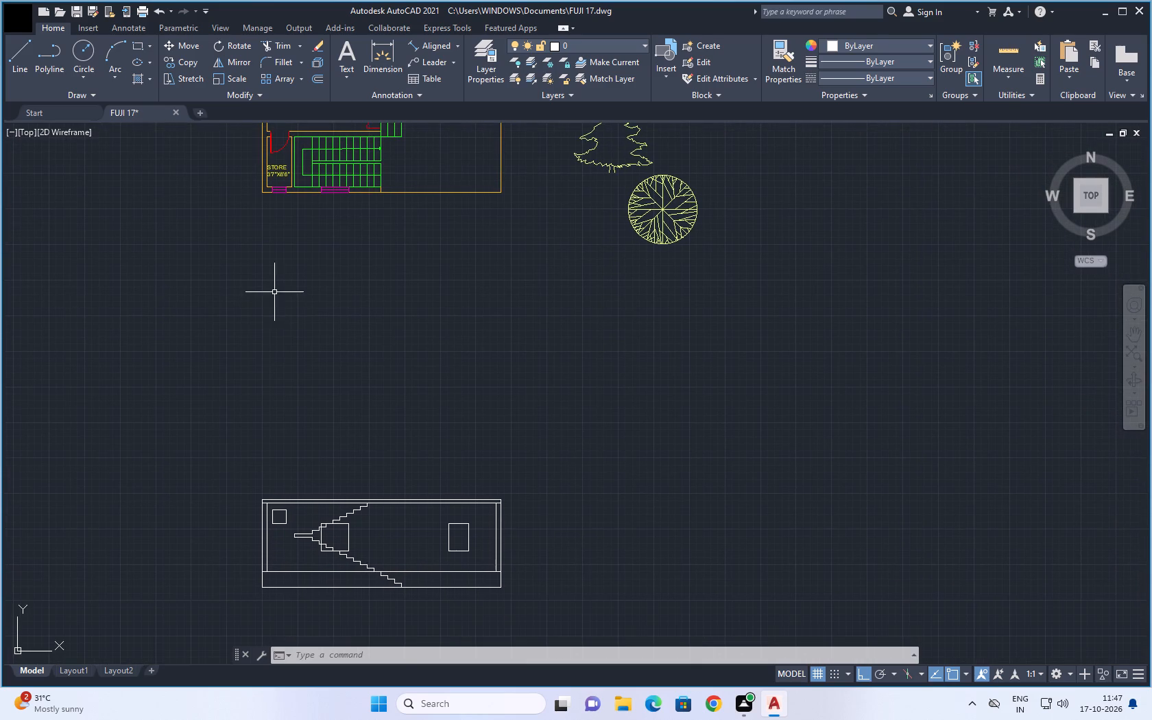
middle_drag(302, 381, 280, 372)
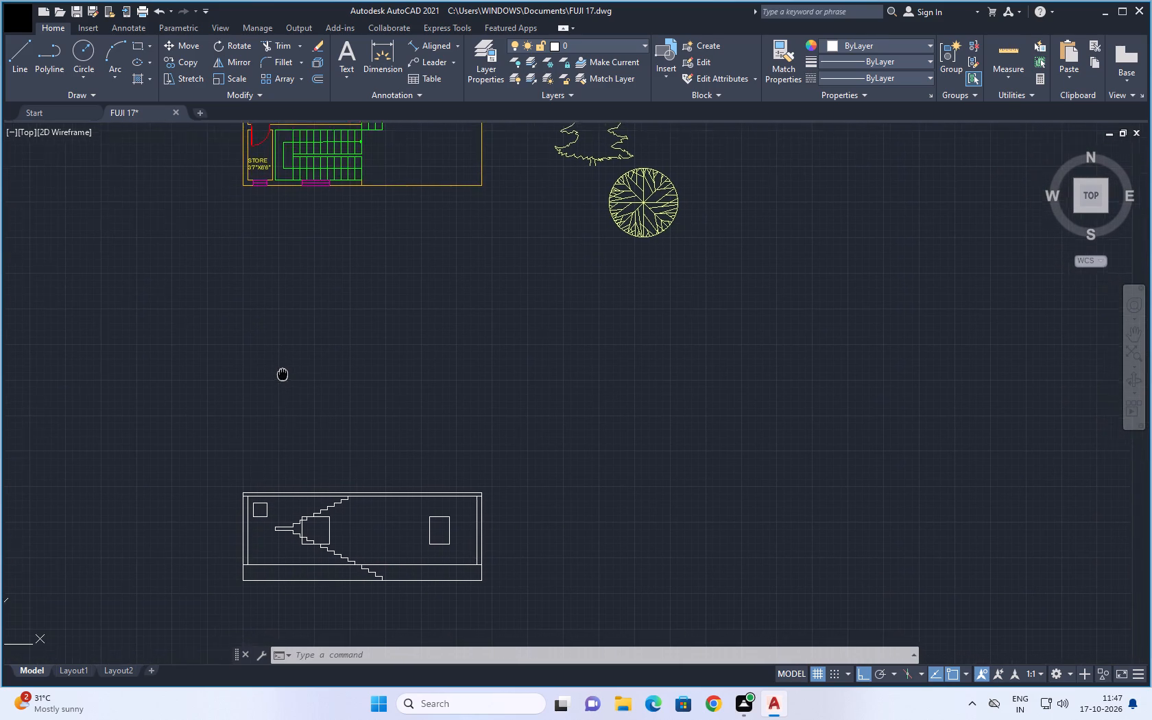
middle_drag(280, 372, 259, 359)
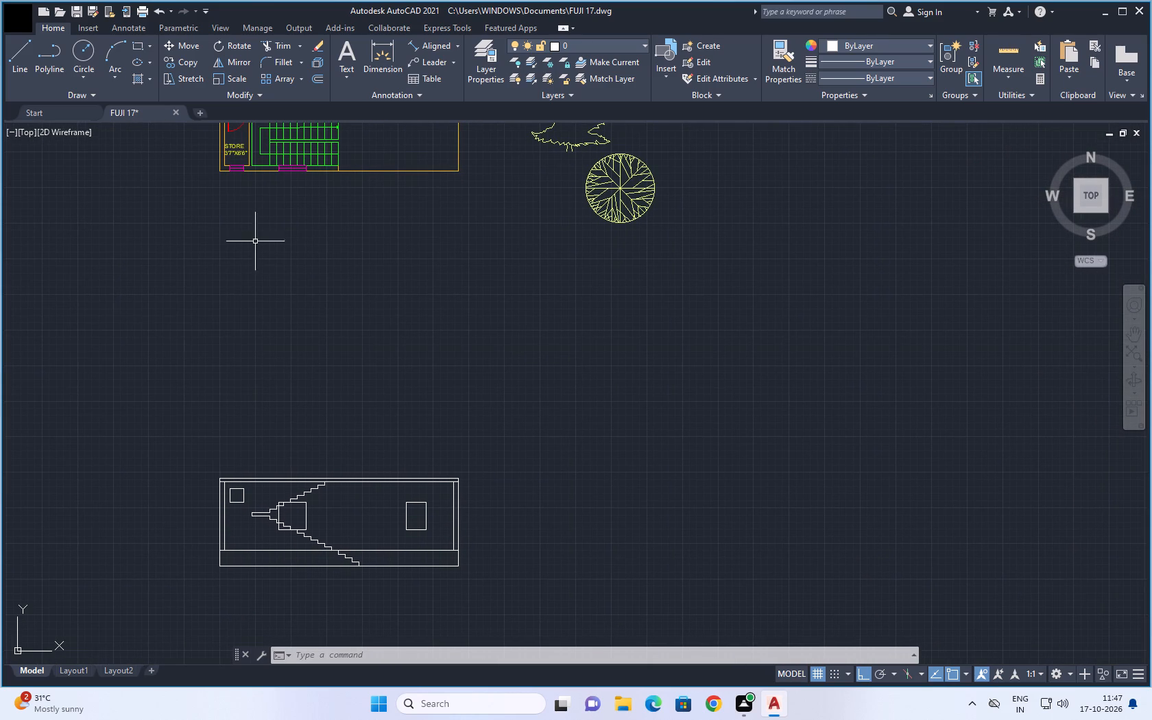
middle_drag(296, 279, 263, 233)
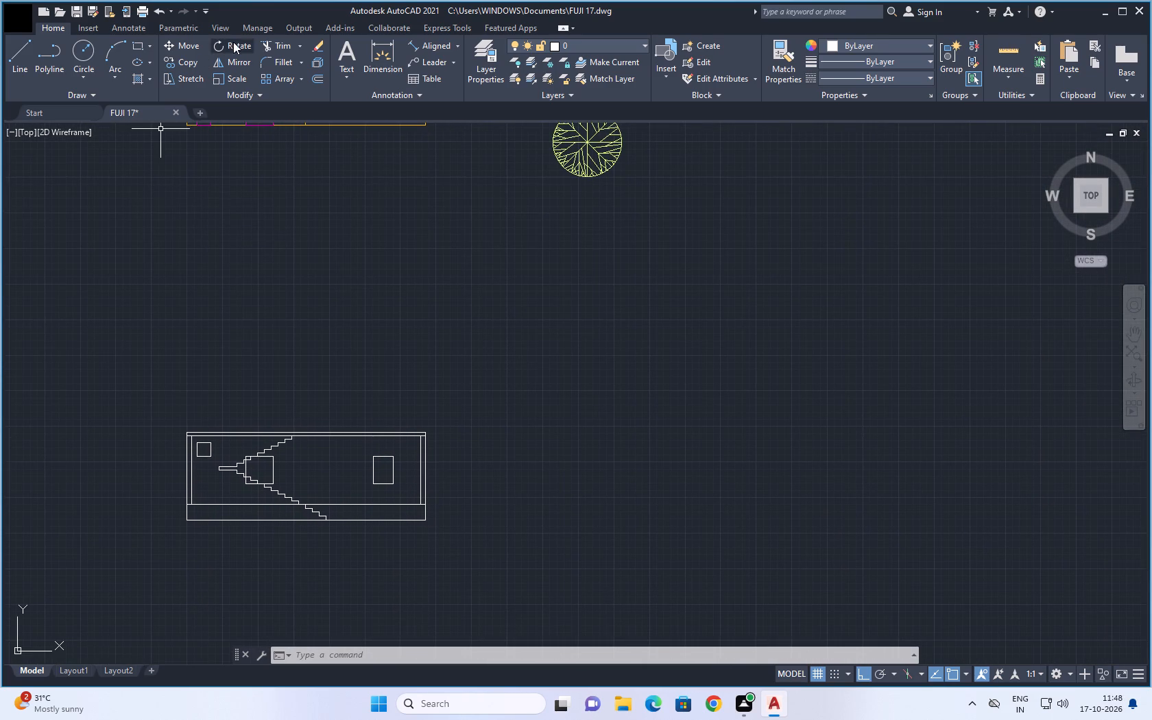
Trim the upper flight's tread and riser segments that fall inside the window overlapping the staircase.
click(278, 43)
scroll(204, 472, up, 3)
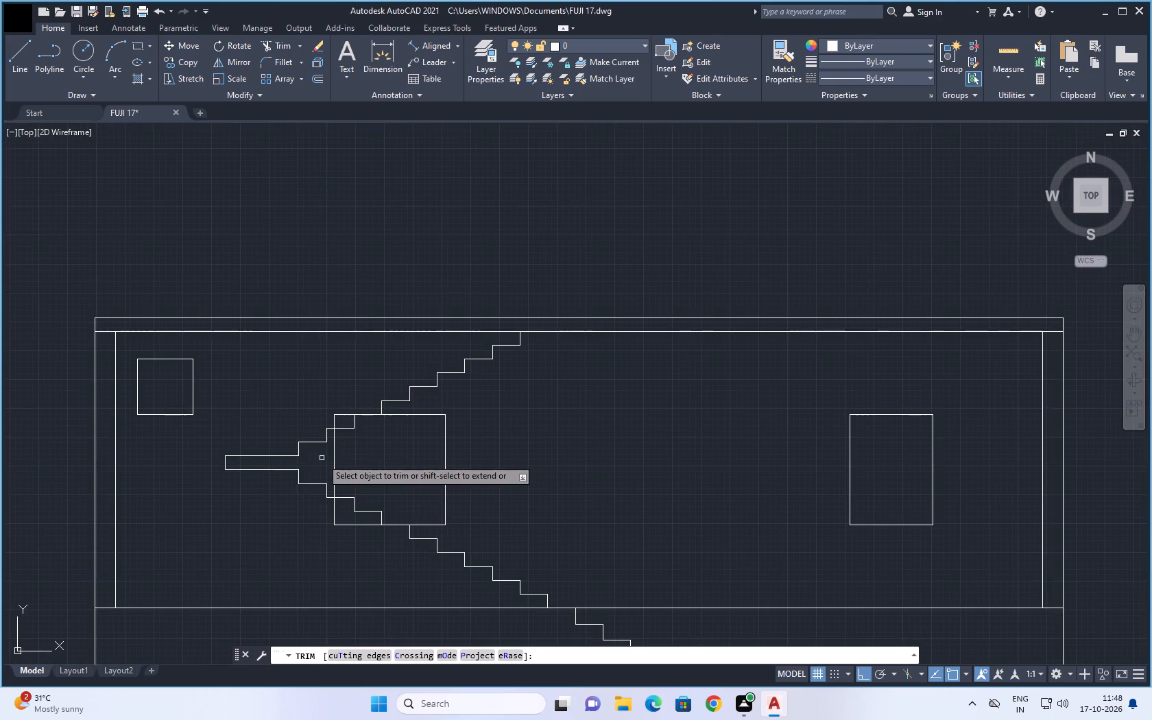
scroll(322, 458, up, 2)
drag(367, 374, 387, 401)
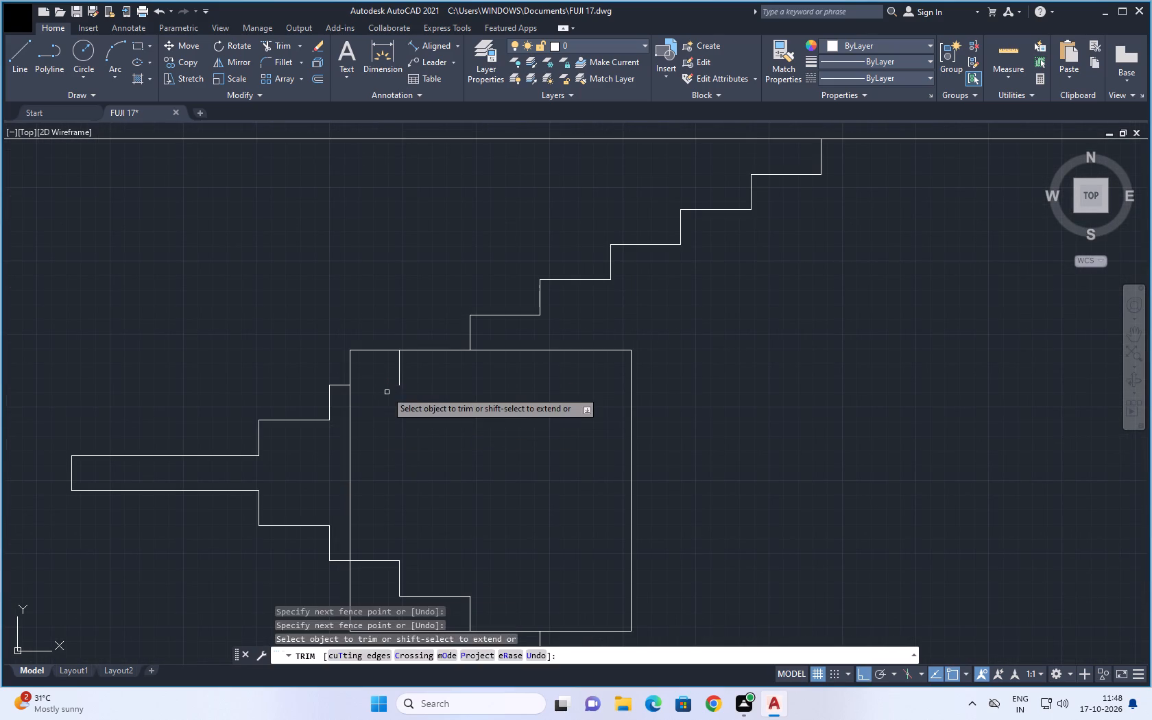
drag(383, 373, 419, 372)
Trim the lower flight's tread and riser segments that fall inside the same window, and finish trimming.
scroll(419, 416, down, 2)
middle_drag(416, 440, 393, 374)
scroll(385, 403, up, 1)
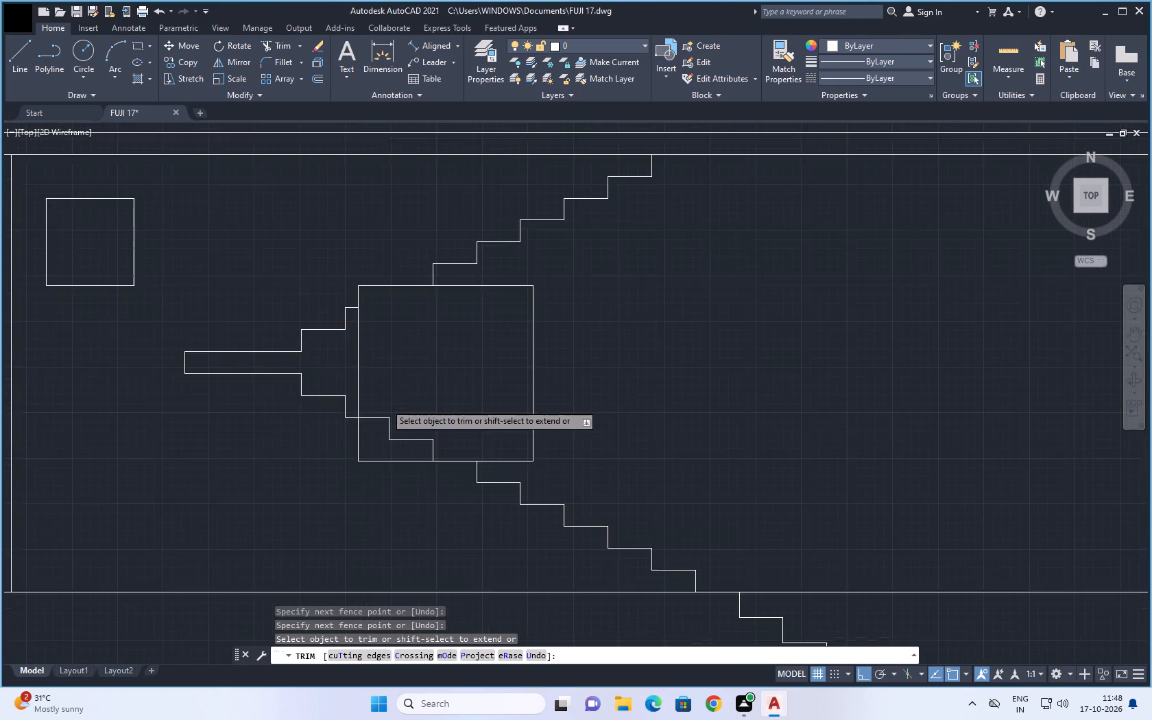
scroll(385, 403, up, 1)
drag(372, 405, 457, 468)
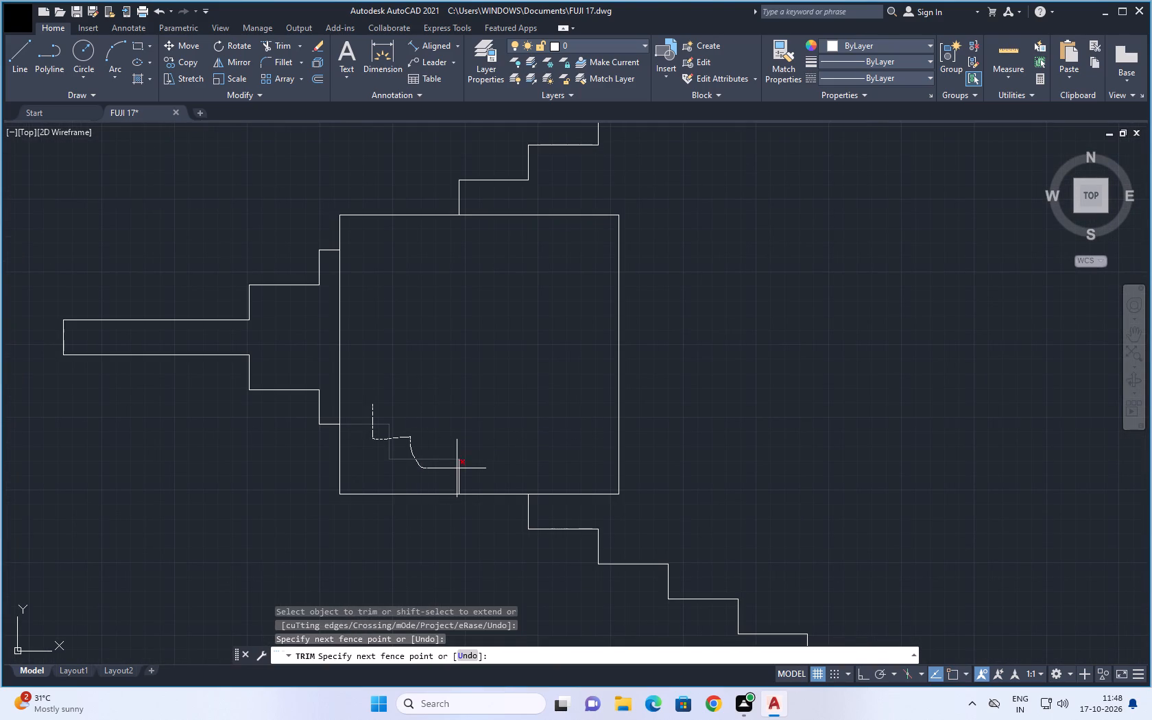
drag(457, 468, 471, 461)
scroll(457, 419, down, 3)
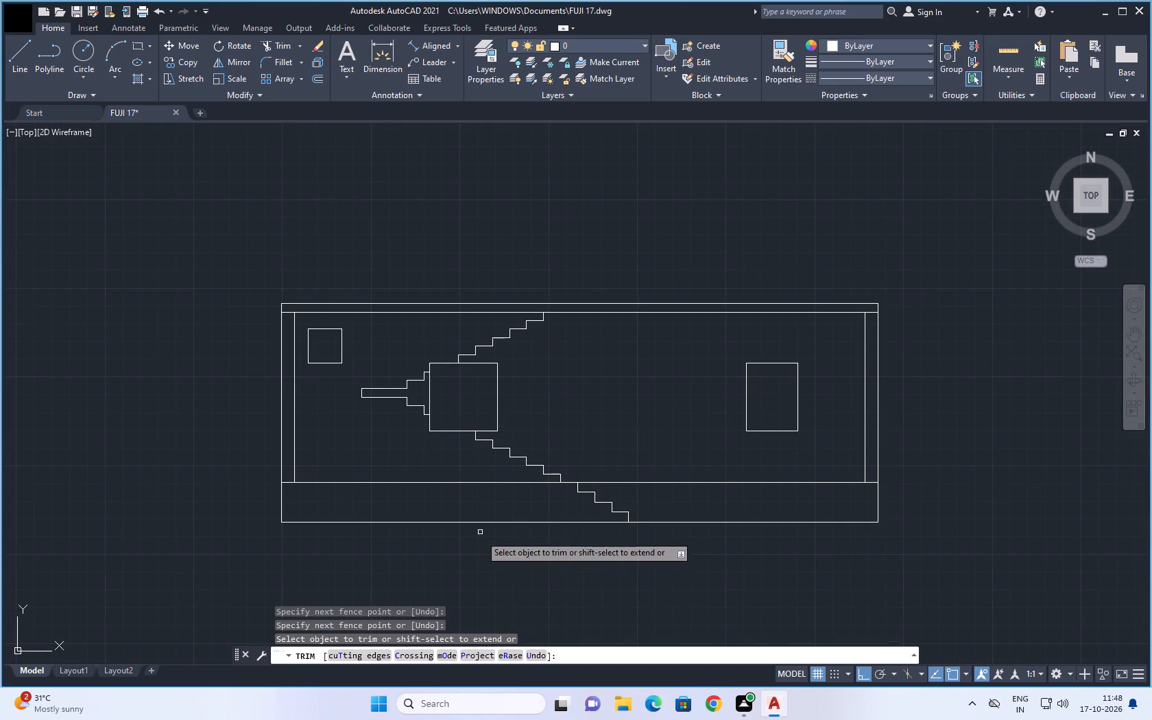
middle_drag(482, 577, 423, 520)
scroll(458, 551, down, 1)
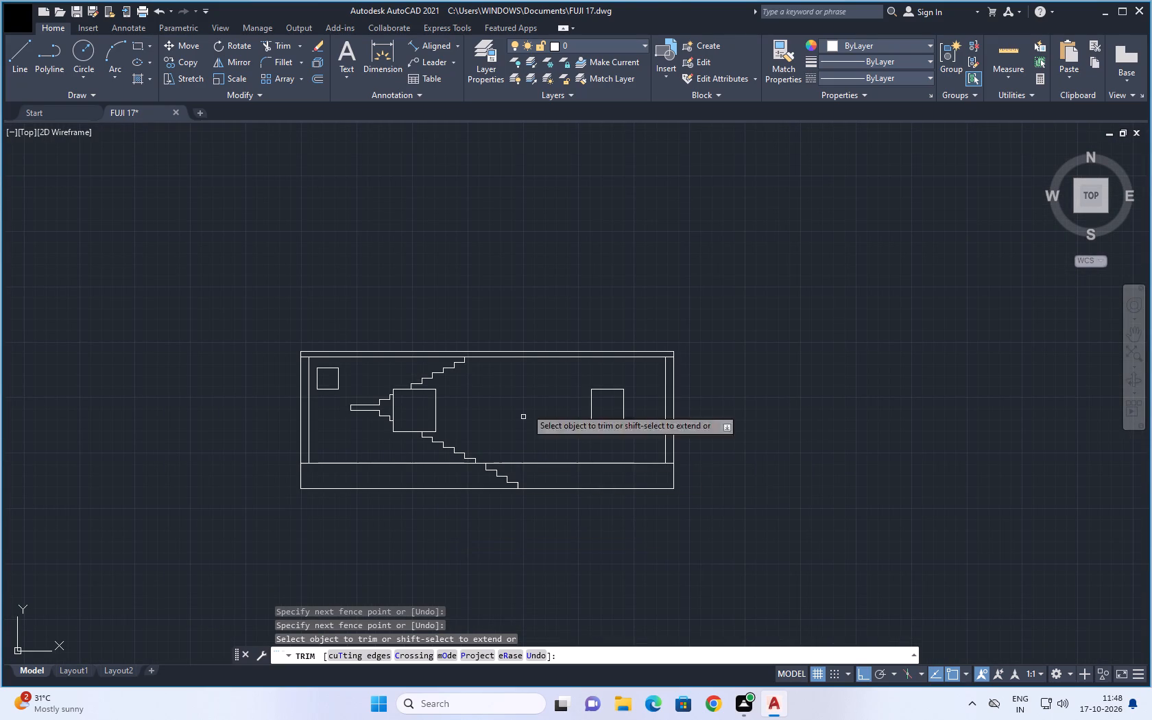
key(Escape)
key(Escape)
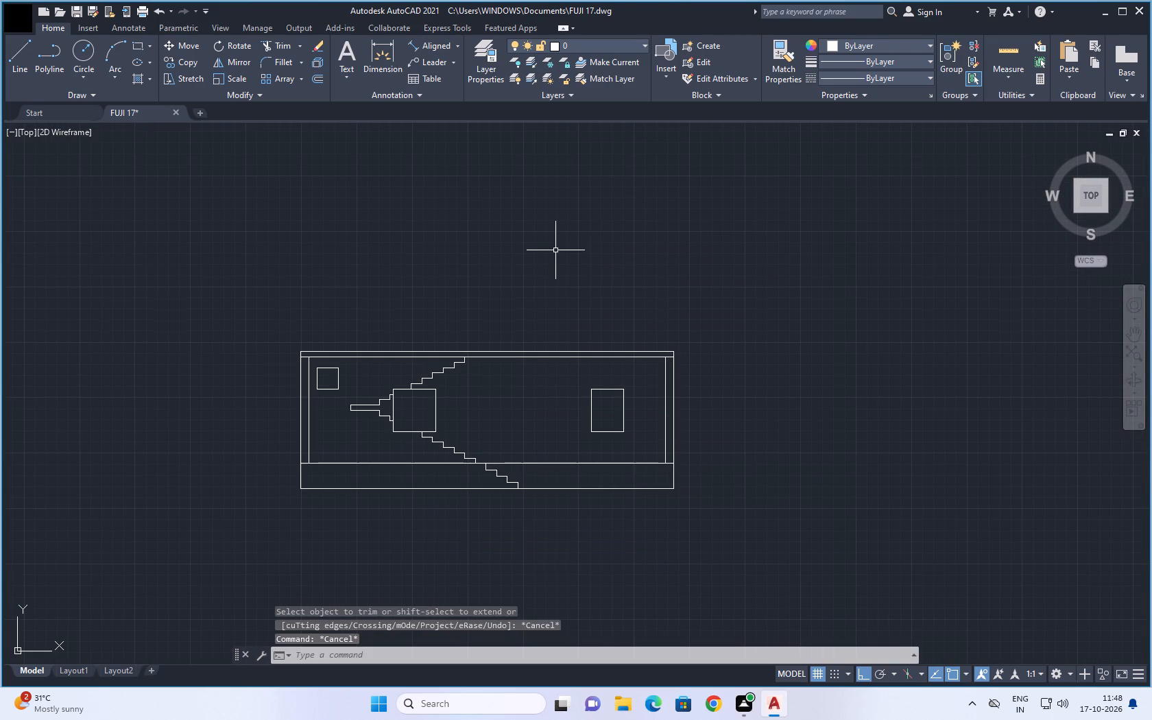
Examine the plan's staircase, parking area and front wall against the front elevation below.
scroll(555, 254, down, 1)
middle_drag(555, 254, 488, 368)
scroll(496, 306, down, 1)
middle_drag(510, 286, 492, 315)
scroll(496, 308, down, 1)
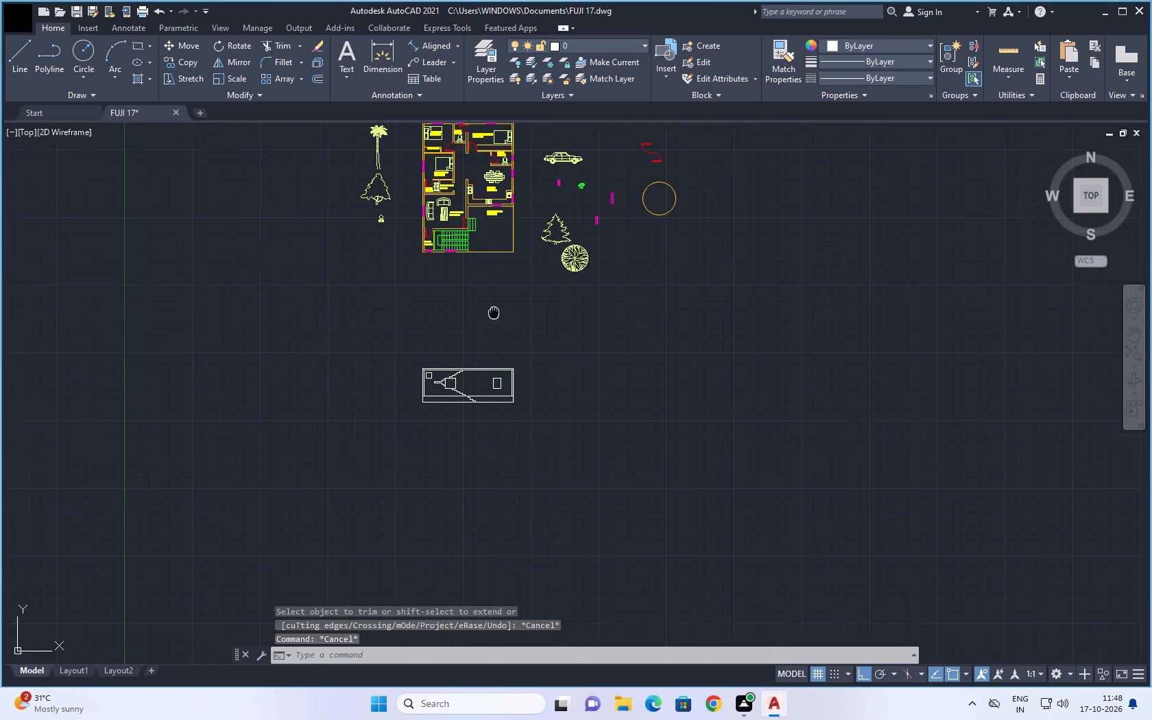
middle_drag(492, 315, 481, 336)
middle_drag(479, 307, 451, 372)
scroll(450, 373, up, 1)
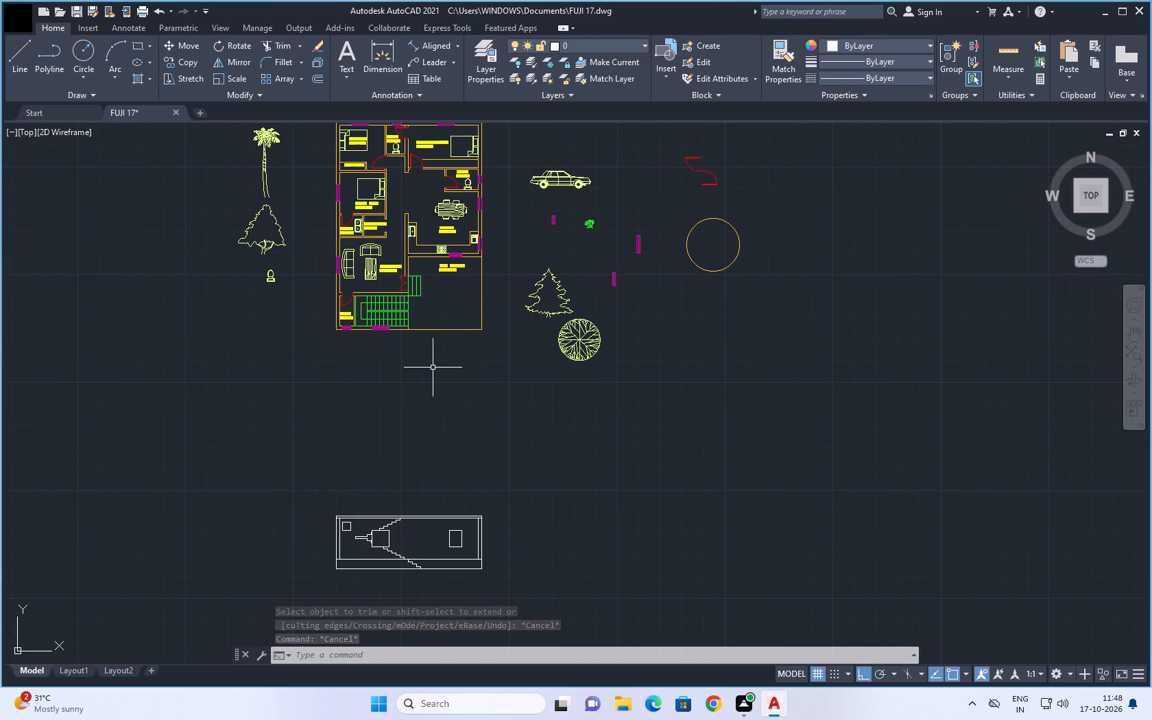
middle_drag(425, 364, 426, 394)
middle_drag(432, 418, 431, 363)
middle_drag(426, 353, 409, 376)
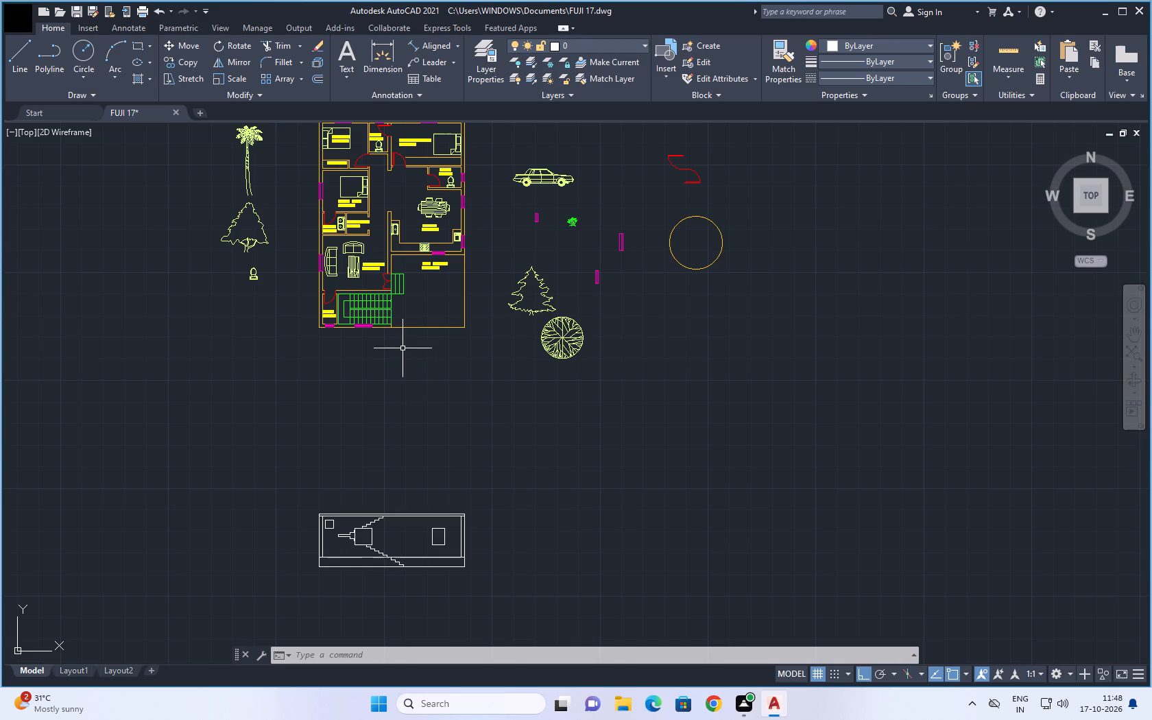
scroll(390, 344, up, 1)
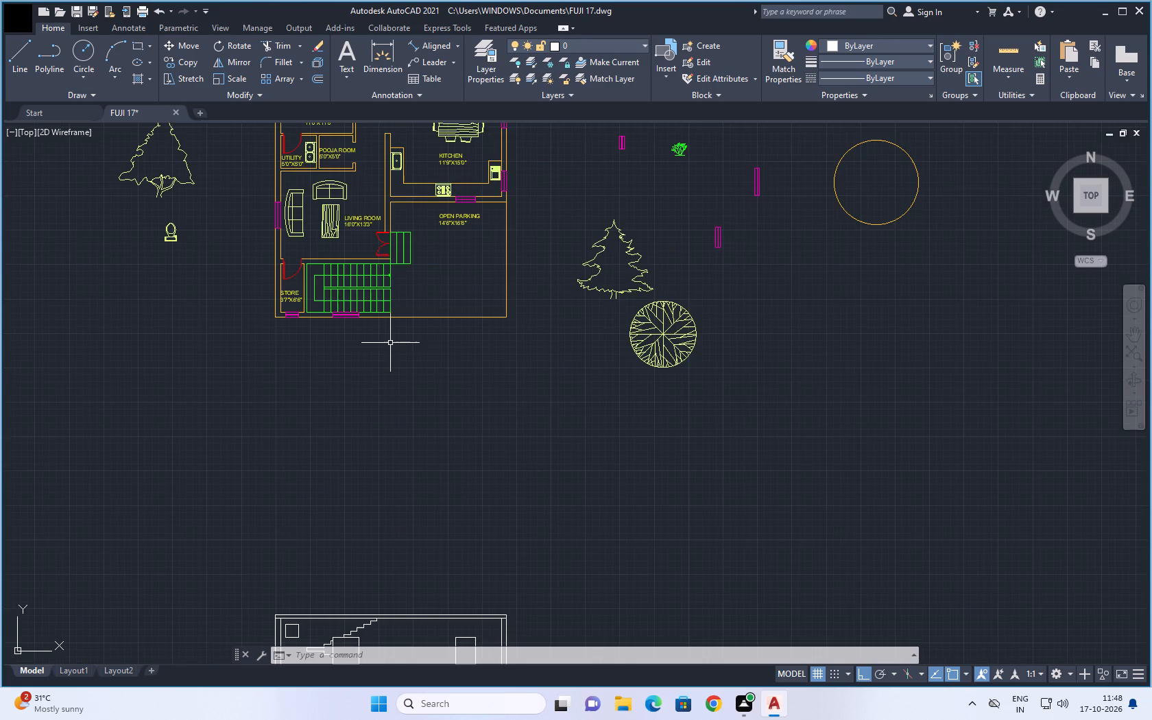
scroll(390, 342, up, 1)
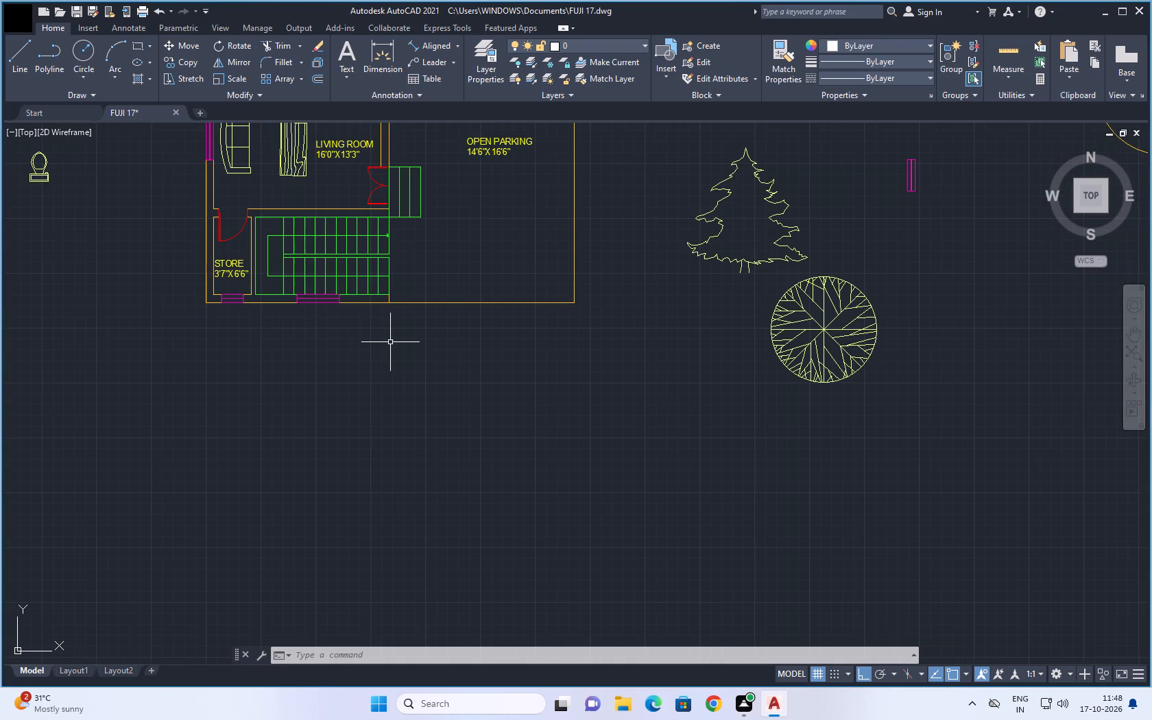
scroll(412, 374, down, 1)
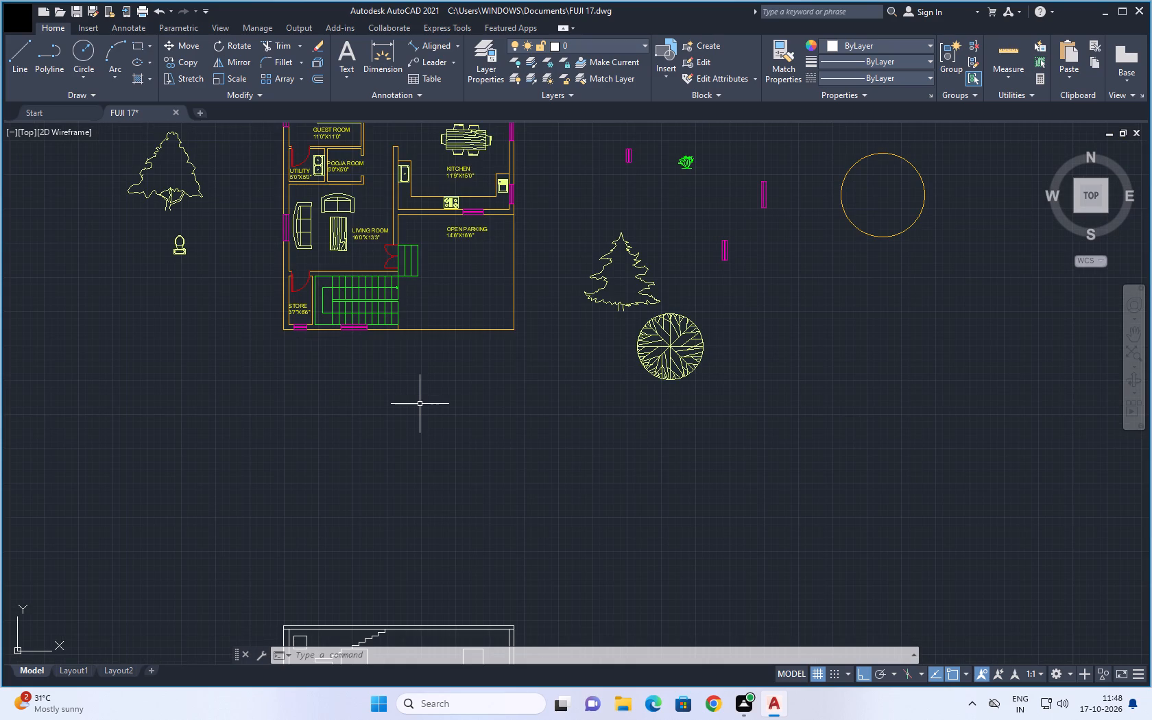
scroll(414, 410, down, 1)
middle_drag(403, 427, 403, 400)
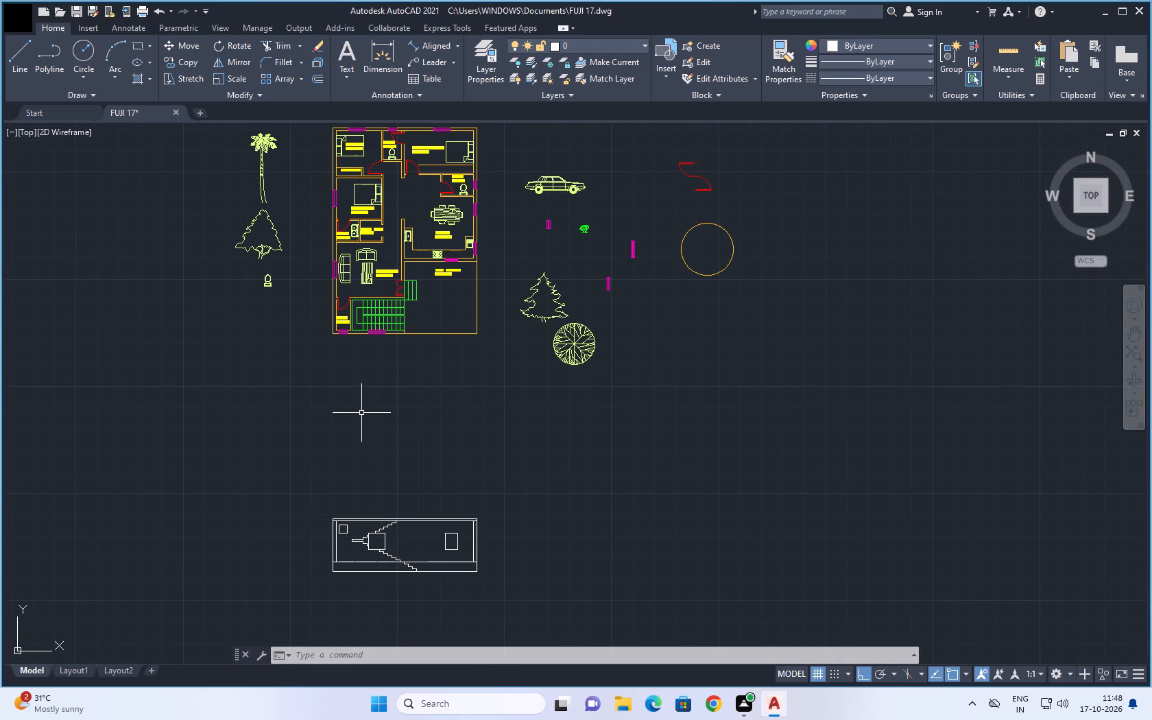
Examine the plan's staircase, living room and open parking against the staircase, windows and walls of the front elevation below.
middle_drag(388, 394, 368, 448)
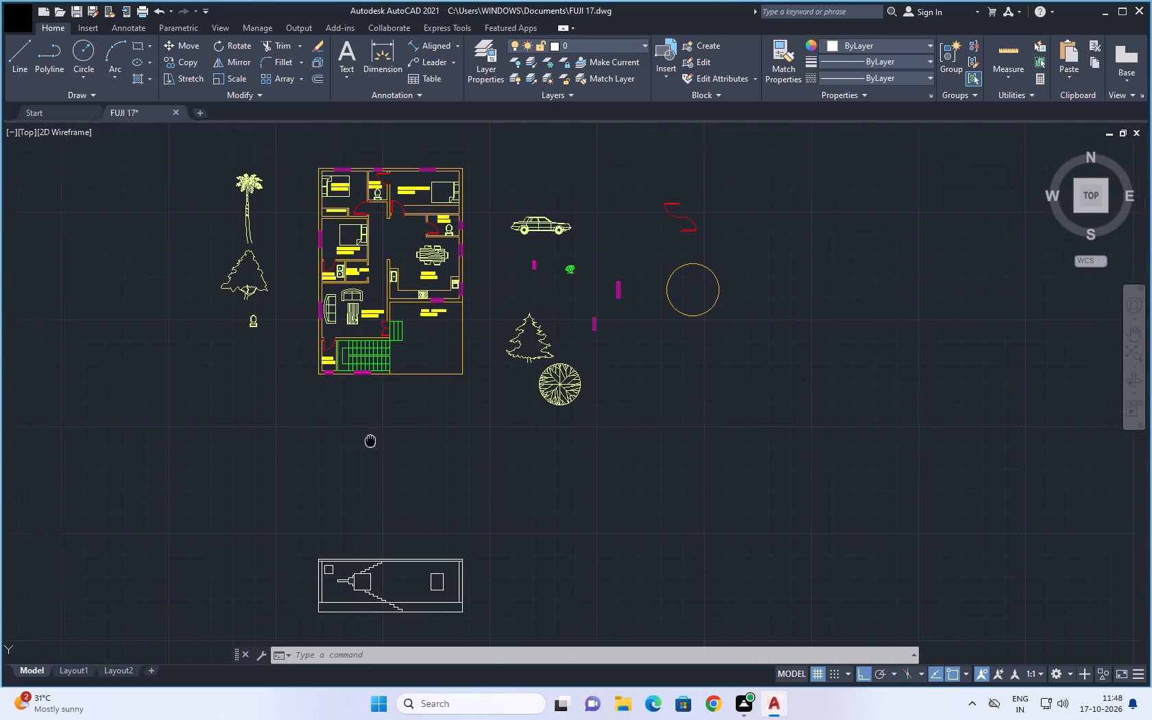
middle_drag(368, 448, 366, 451)
scroll(366, 431, up, 1)
middle_drag(389, 413, 379, 450)
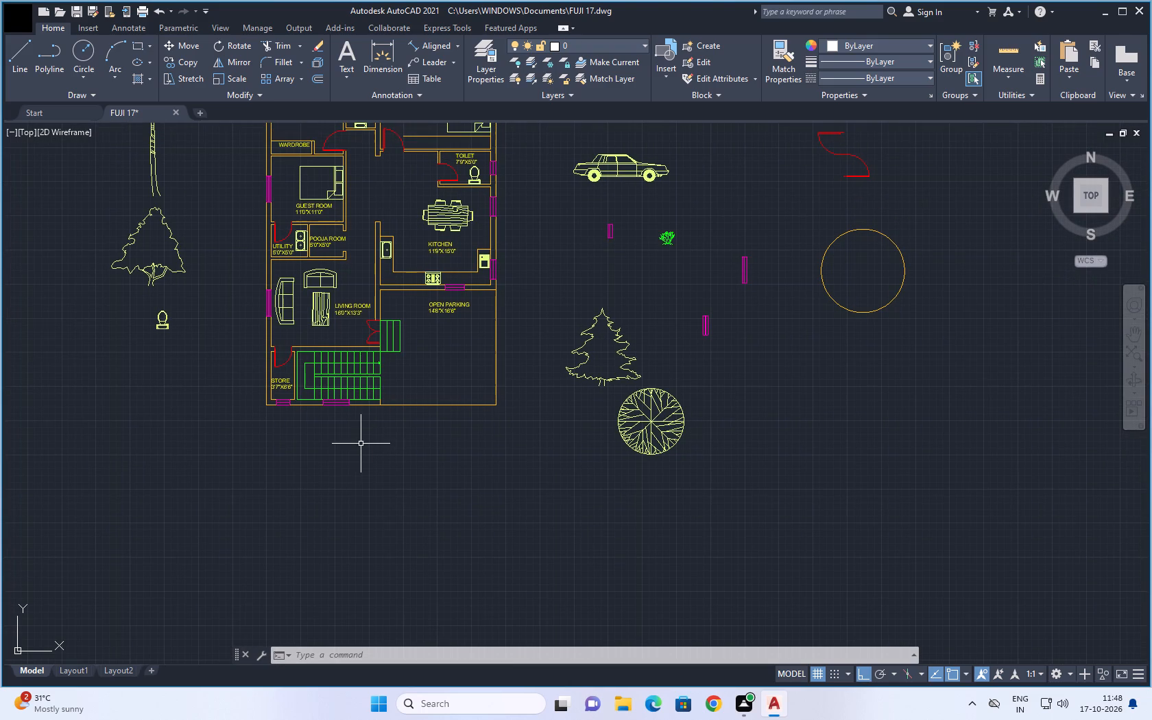
middle_drag(352, 458, 363, 319)
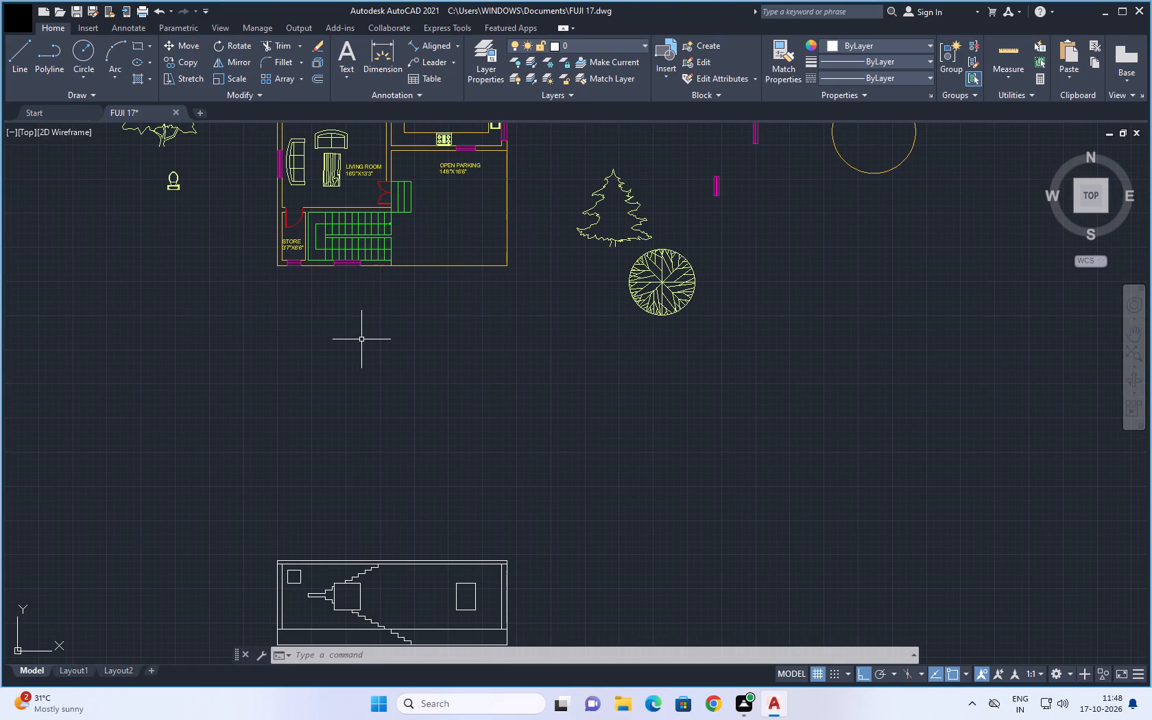
middle_drag(368, 339, 341, 320)
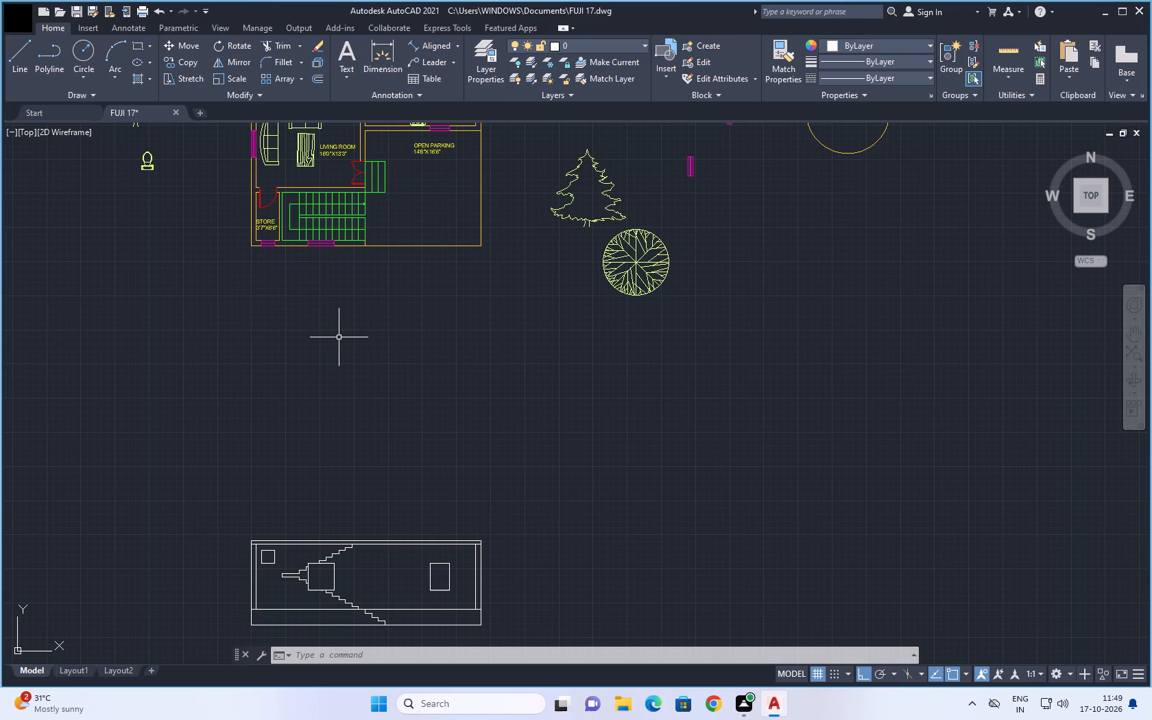
middle_drag(361, 410, 361, 379)
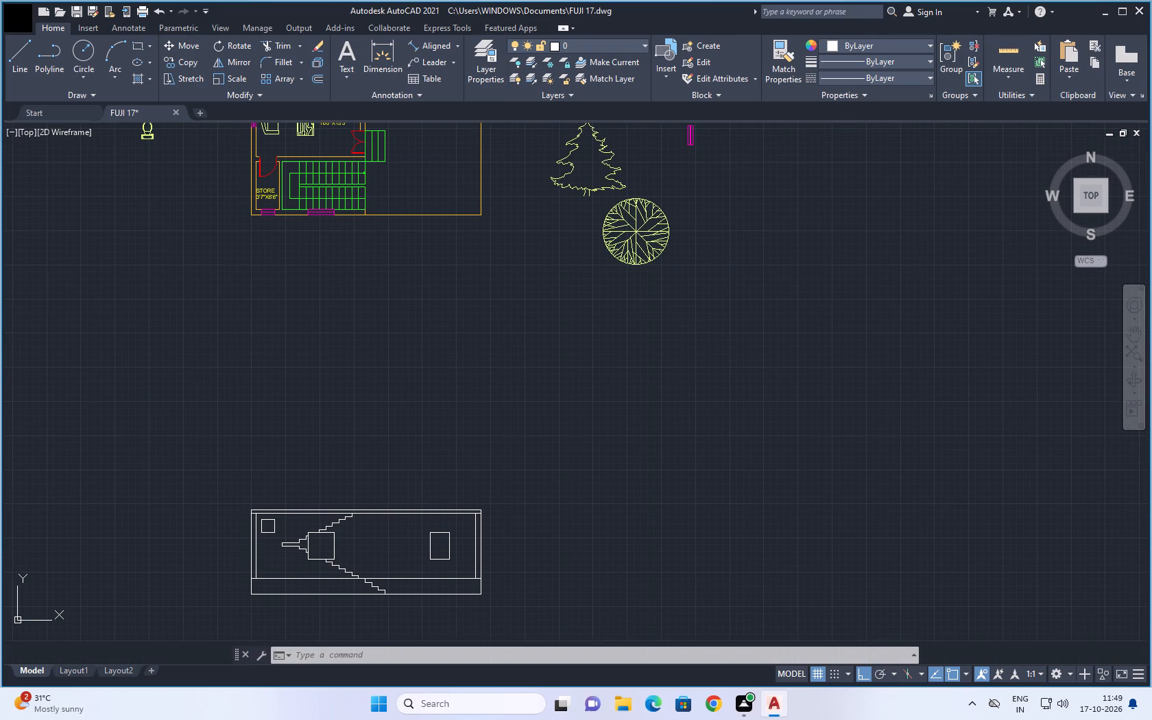
middle_drag(346, 355, 349, 424)
scroll(336, 333, up, 2)
middle_drag(261, 332, 286, 420)
scroll(296, 433, down, 1)
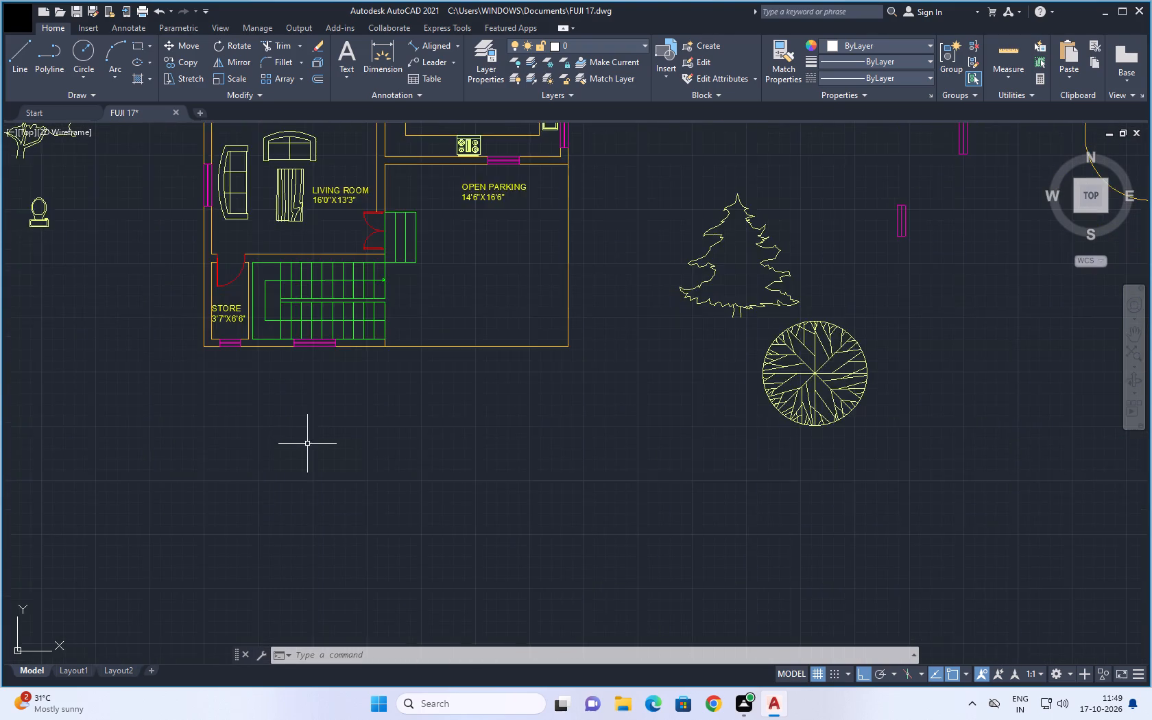
scroll(307, 444, down, 1)
middle_drag(348, 476, 339, 412)
middle_drag(314, 469, 319, 396)
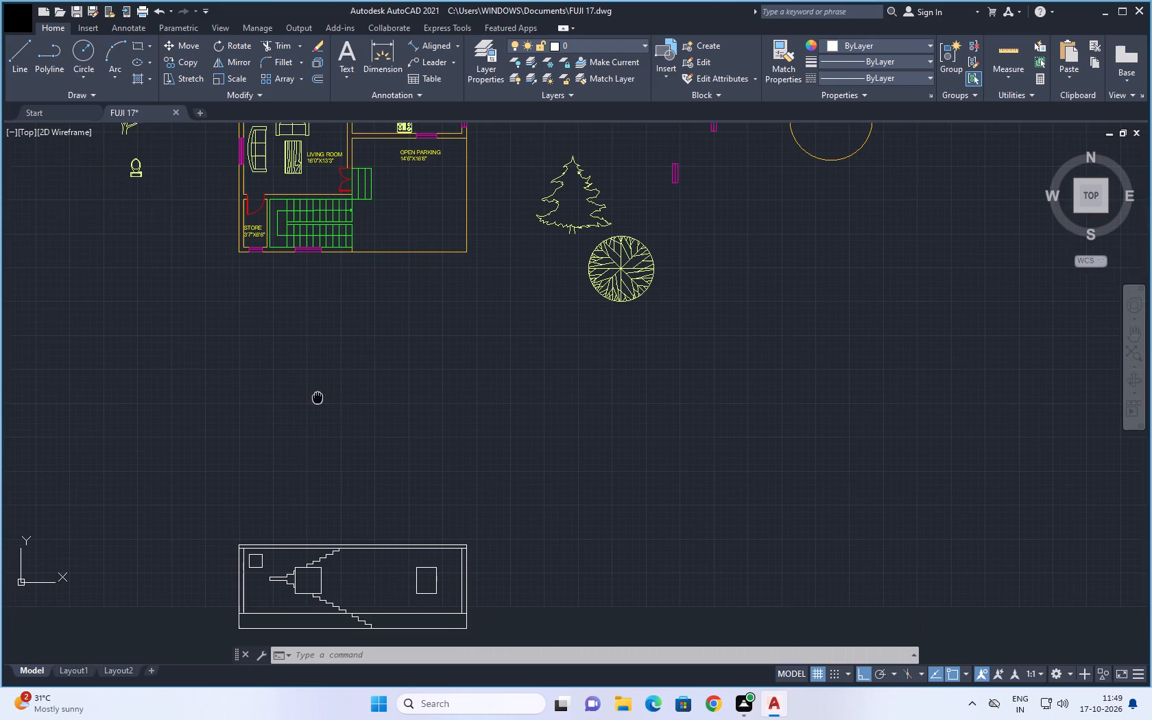
middle_drag(319, 396, 319, 396)
scroll(293, 581, up, 3)
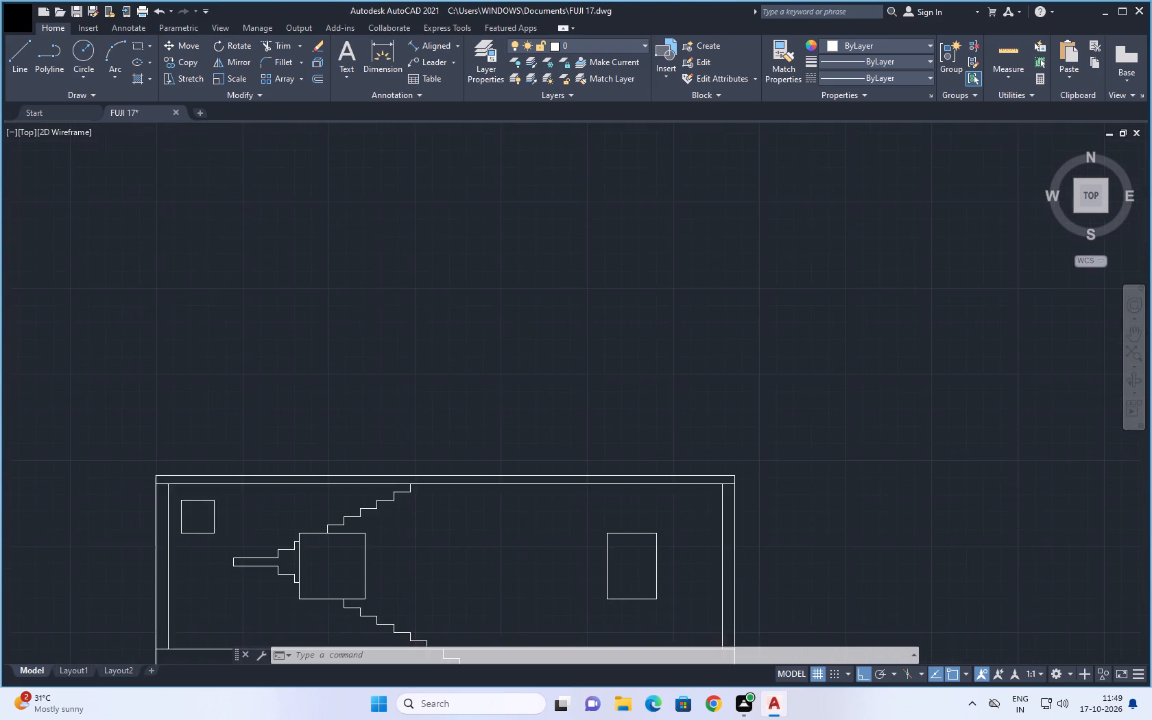
scroll(293, 584, up, 1)
scroll(381, 531, down, 3)
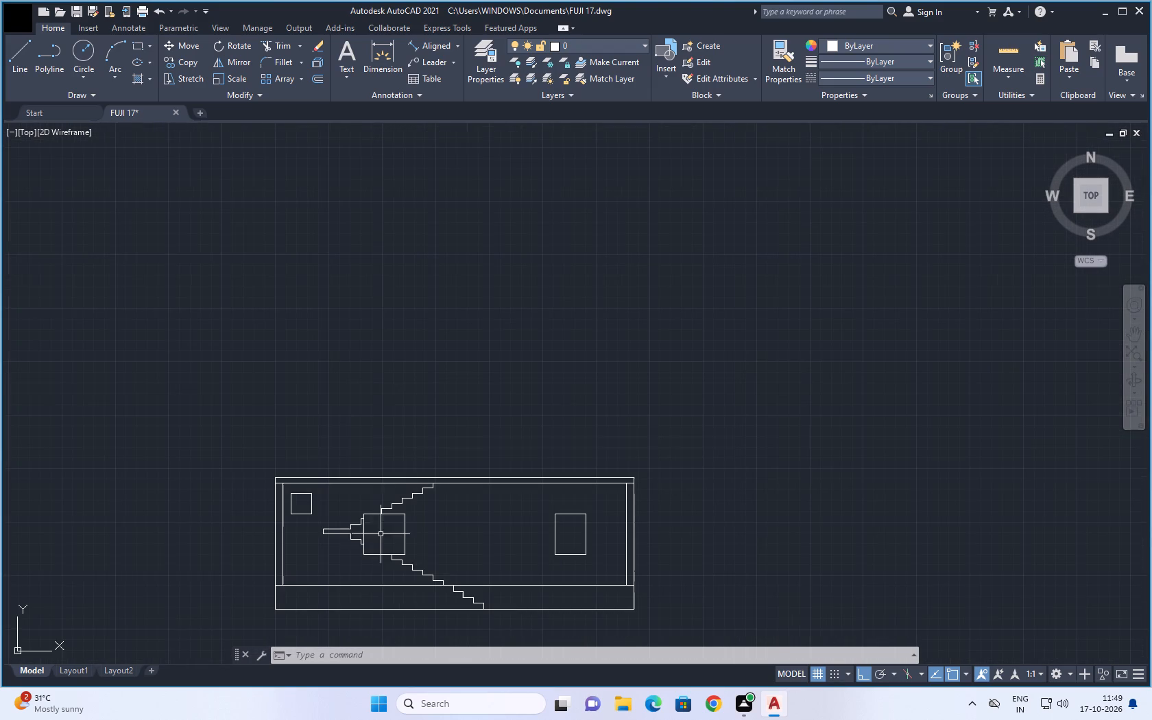
middle_drag(418, 389, 421, 448)
middle_drag(416, 272, 417, 306)
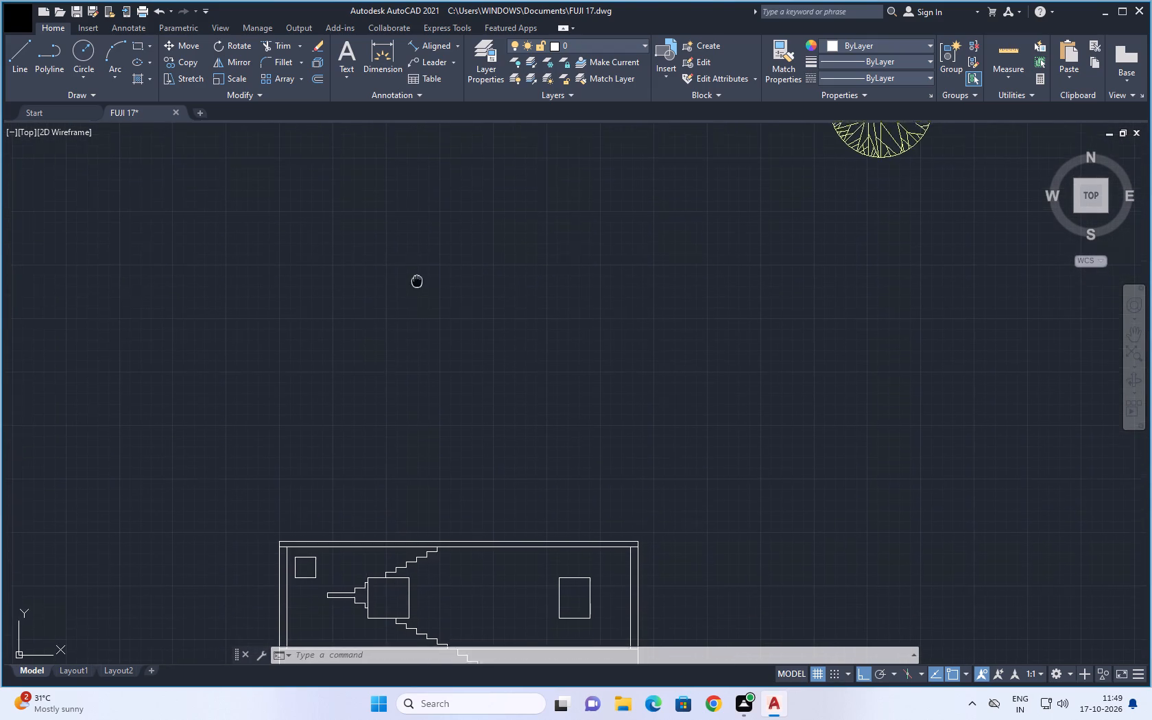
middle_drag(417, 306, 402, 440)
Draw two vertical construction lines down from the plan along both faces of the wall between the living room and open parking.
key(Escape)
key(Escape)
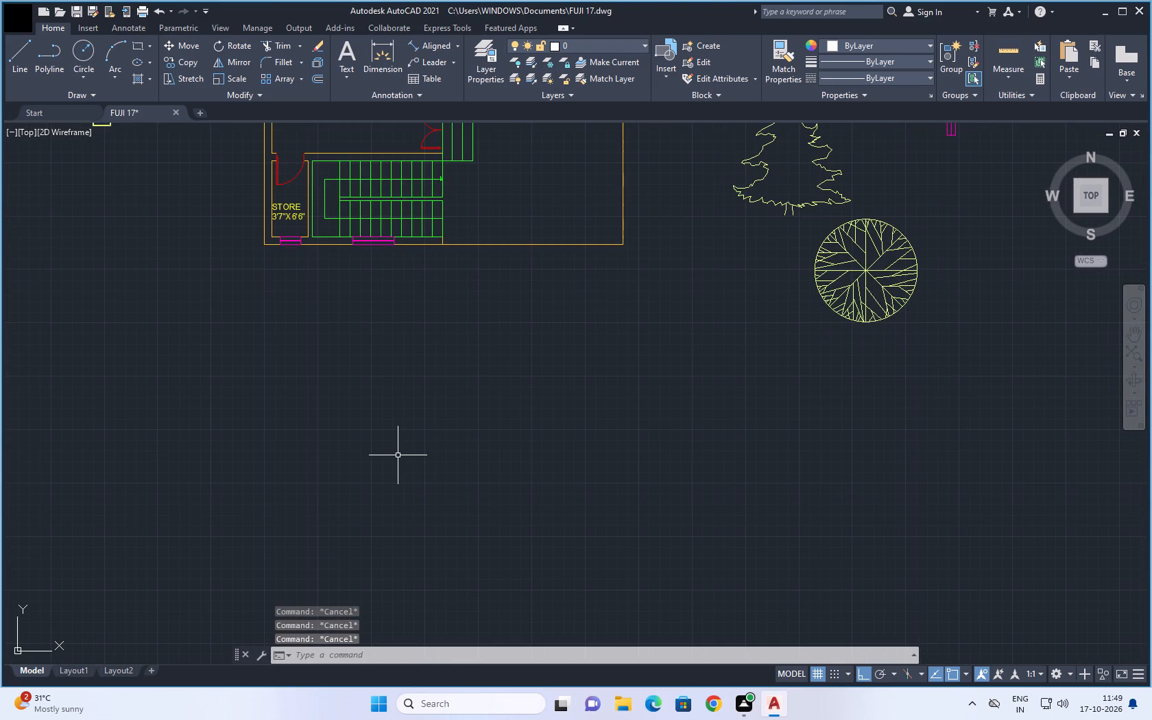
text(XL)
key(space)
key(v)
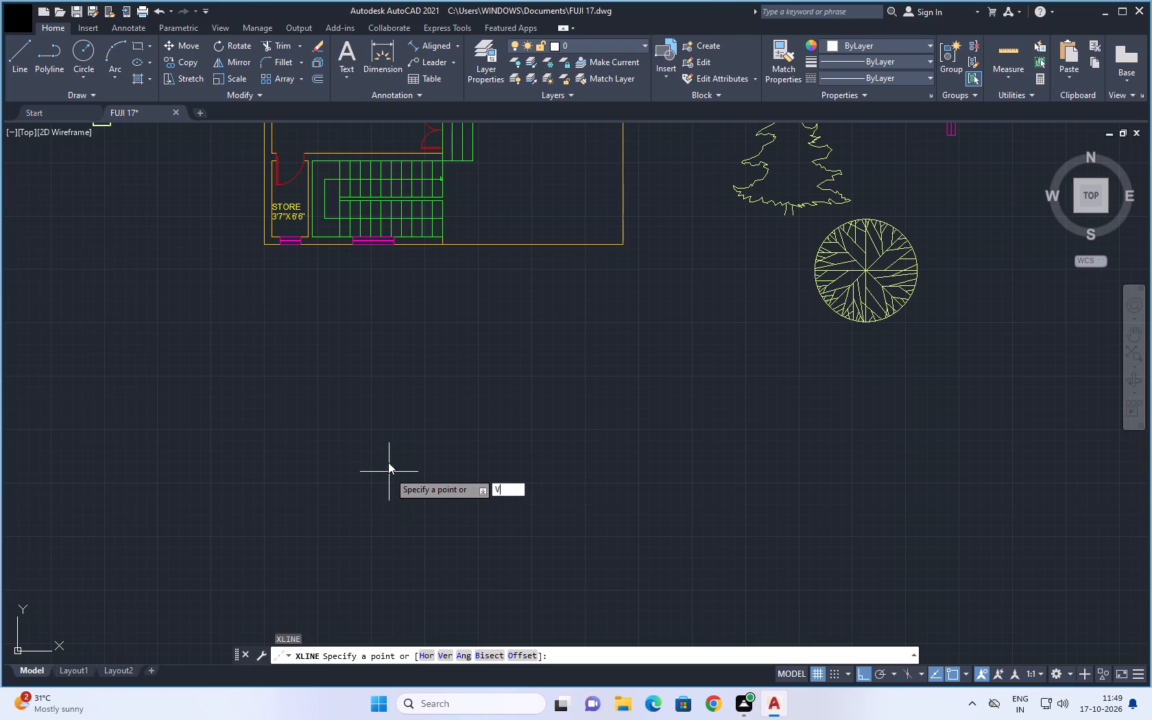
key(space)
middle_drag(437, 368, 429, 616)
scroll(436, 422, up, 1)
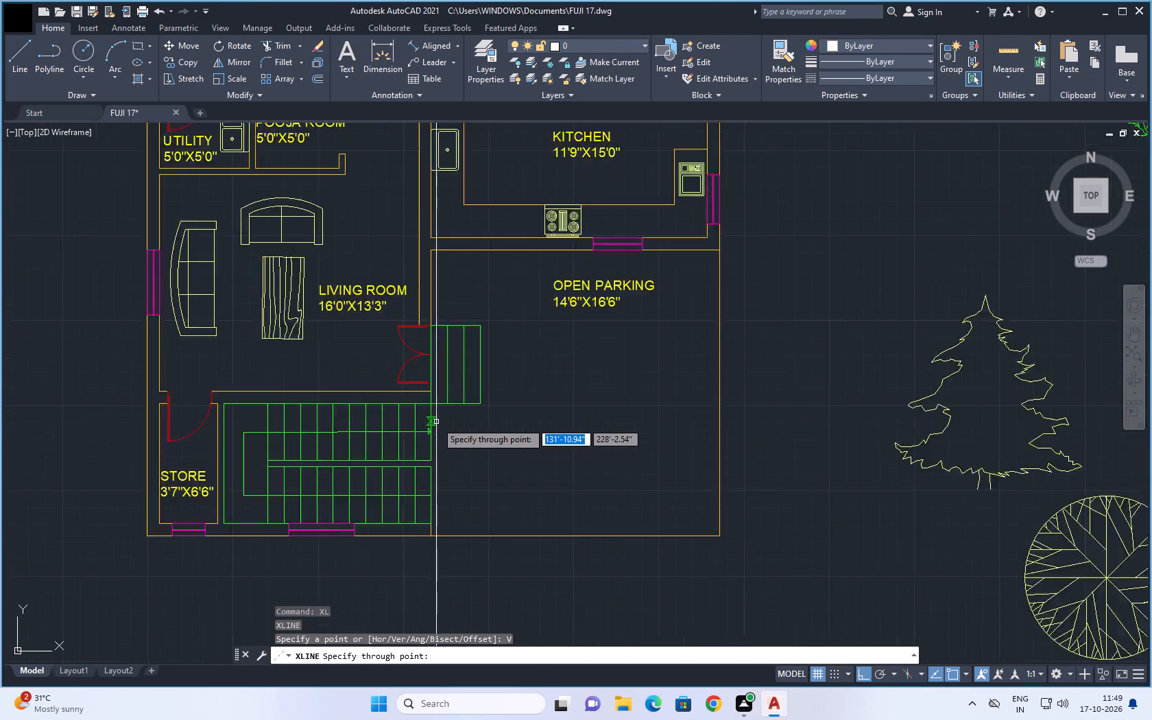
scroll(436, 422, up, 1)
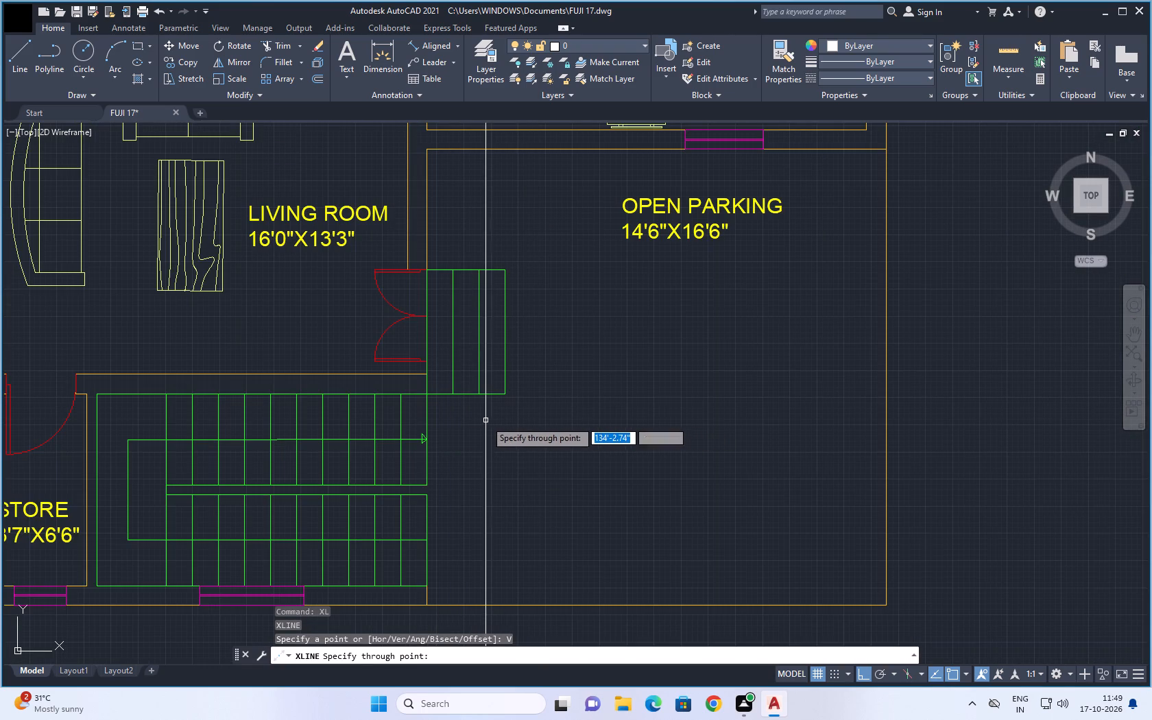
click(429, 606)
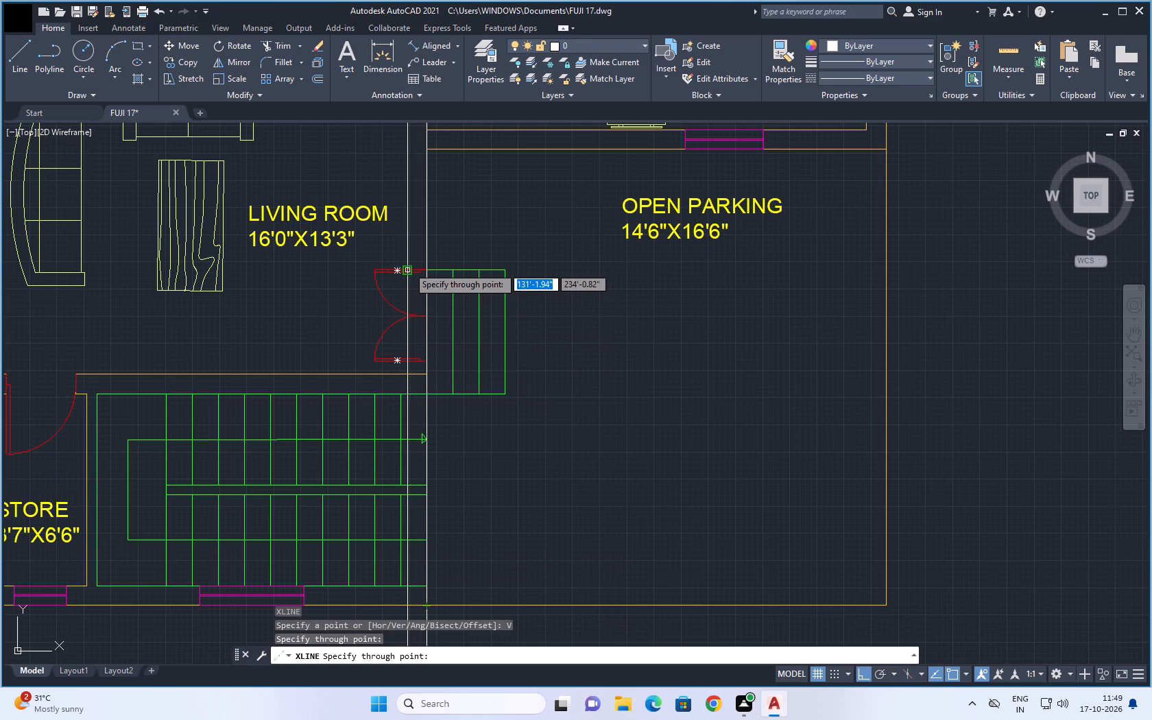
click(409, 269)
scroll(571, 389, down, 3)
middle_drag(573, 440, 543, 226)
middle_drag(562, 407, 566, 278)
scroll(516, 394, up, 4)
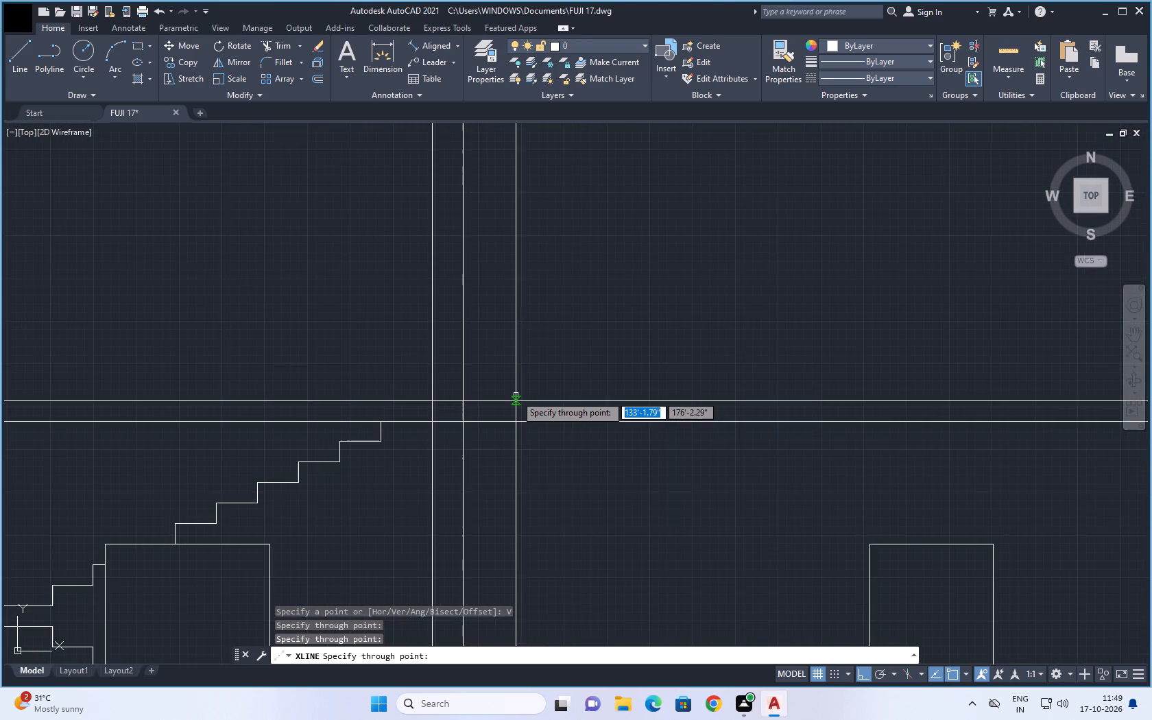
scroll(555, 338, down, 3)
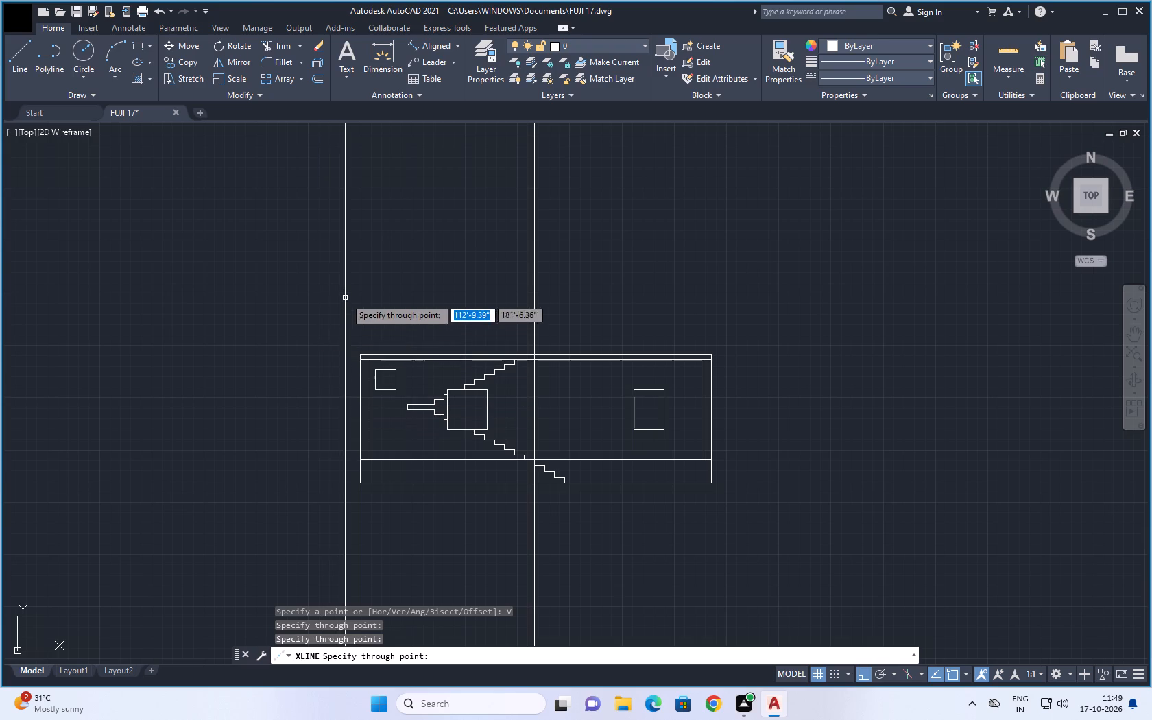
scroll(347, 293, down, 1)
middle_drag(368, 257, 331, 387)
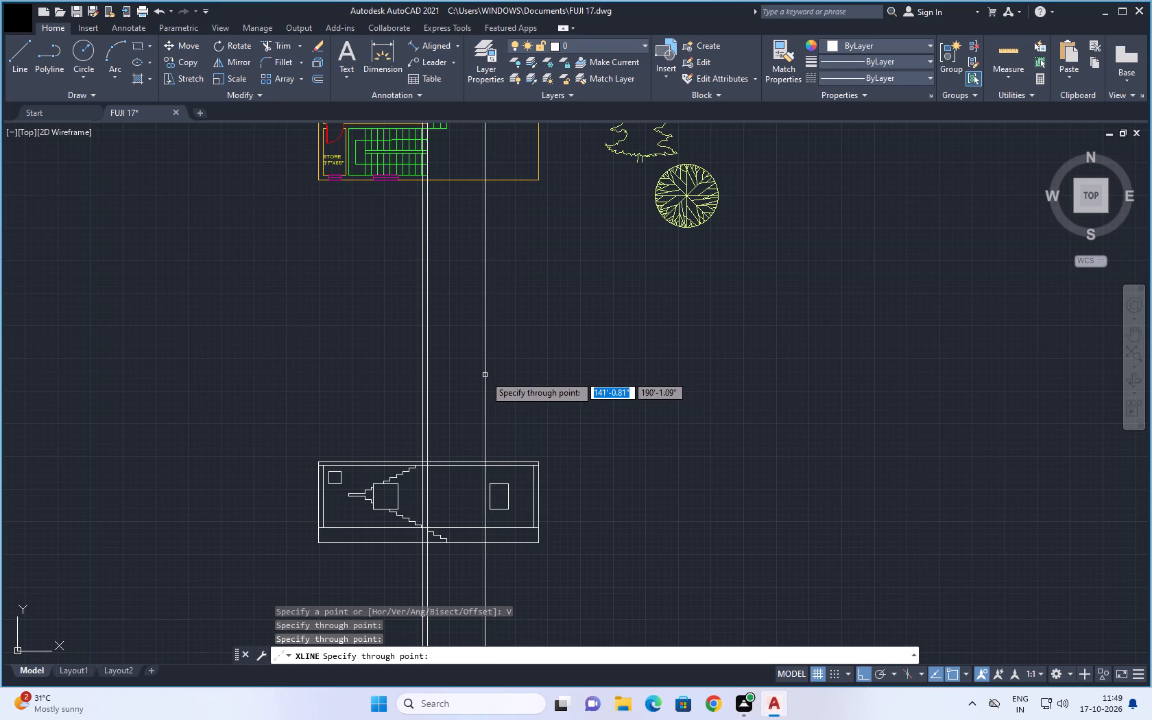
key(Escape)
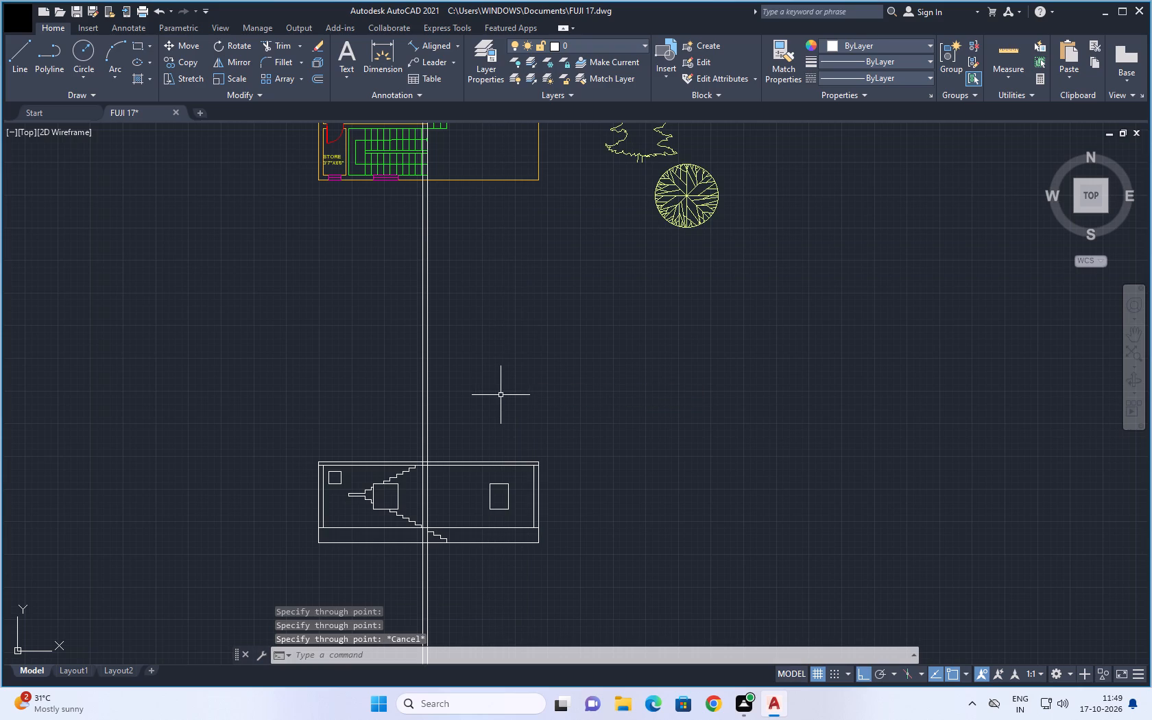
Examine where the two vertical guide lines cross the front elevation, relative to the staircase and the plan above.
middle_drag(499, 389, 507, 300)
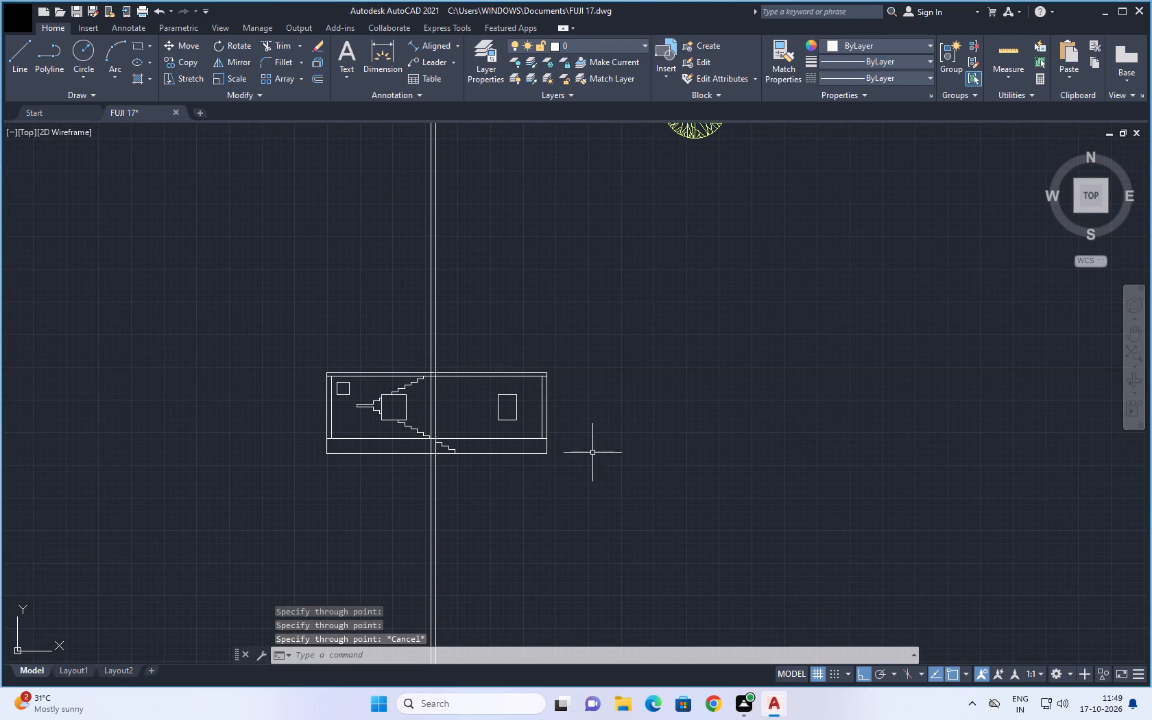
middle_drag(625, 396, 624, 456)
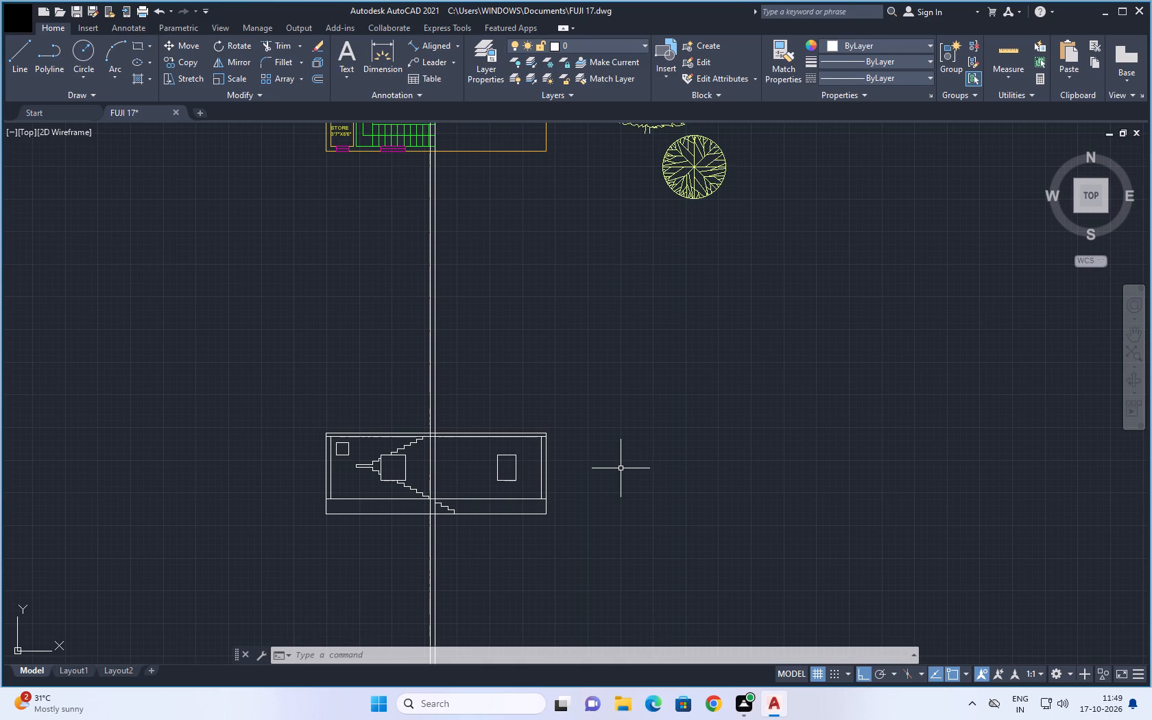
scroll(531, 560, up, 1)
middle_drag(522, 559, 616, 558)
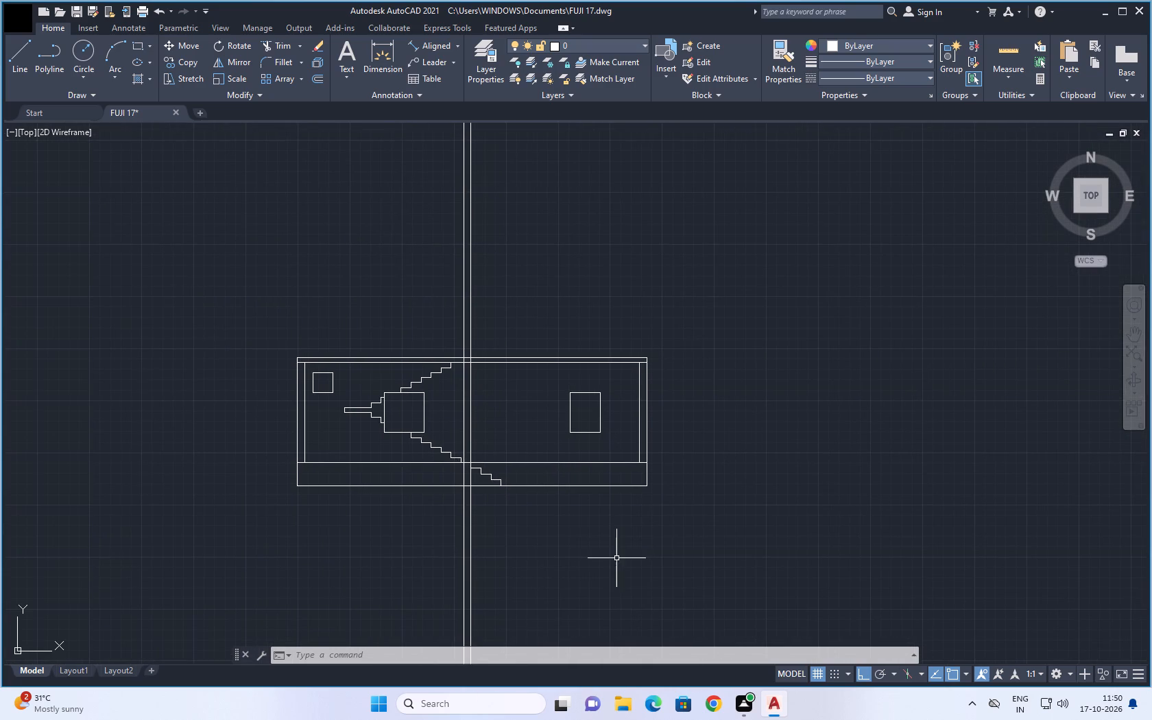
middle_drag(558, 555, 592, 567)
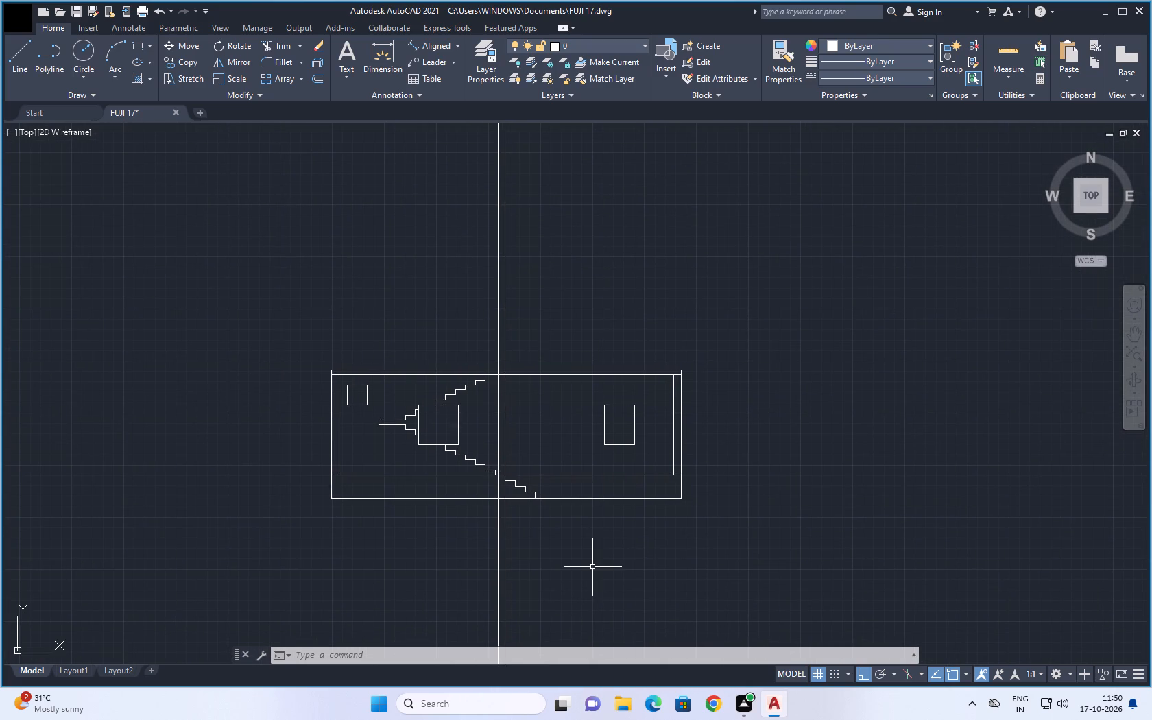
scroll(592, 567, down, 2)
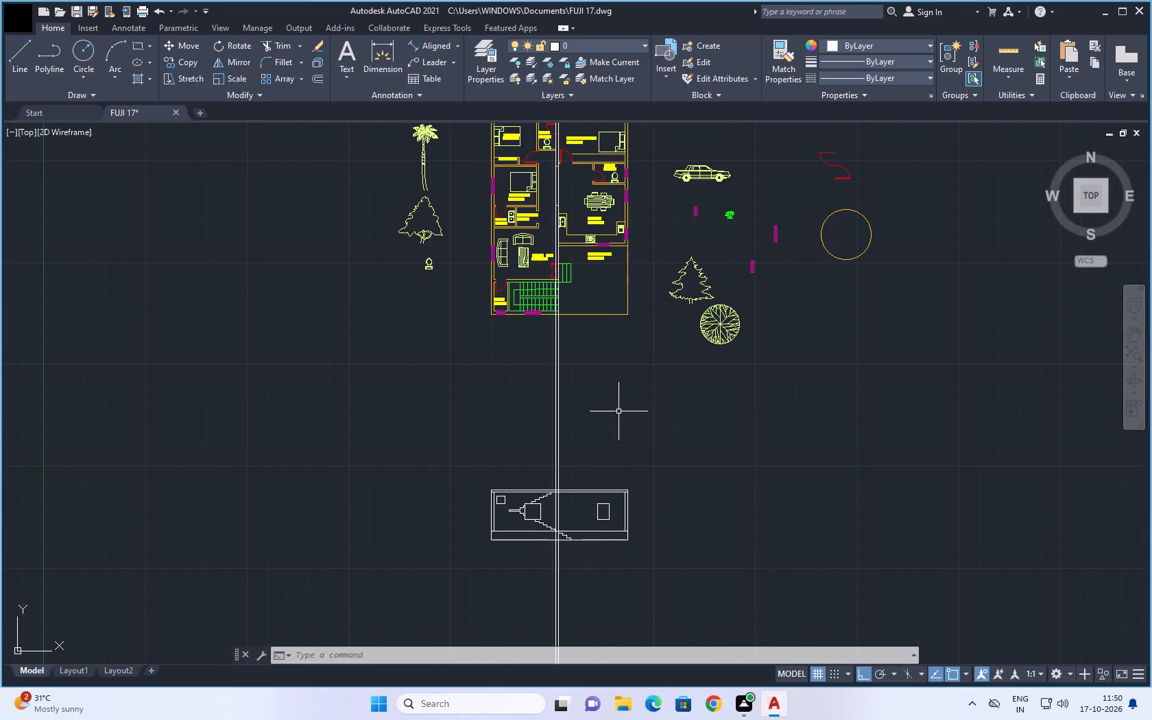
scroll(667, 601, up, 1)
middle_drag(693, 590, 721, 584)
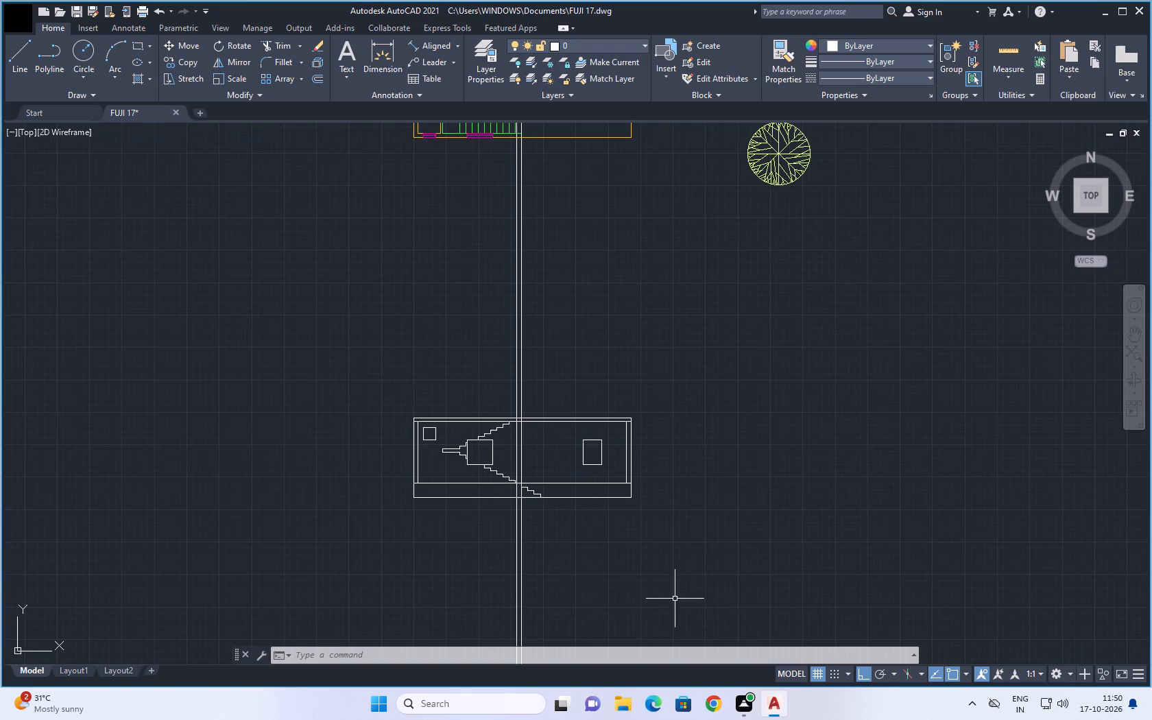
middle_click(573, 568)
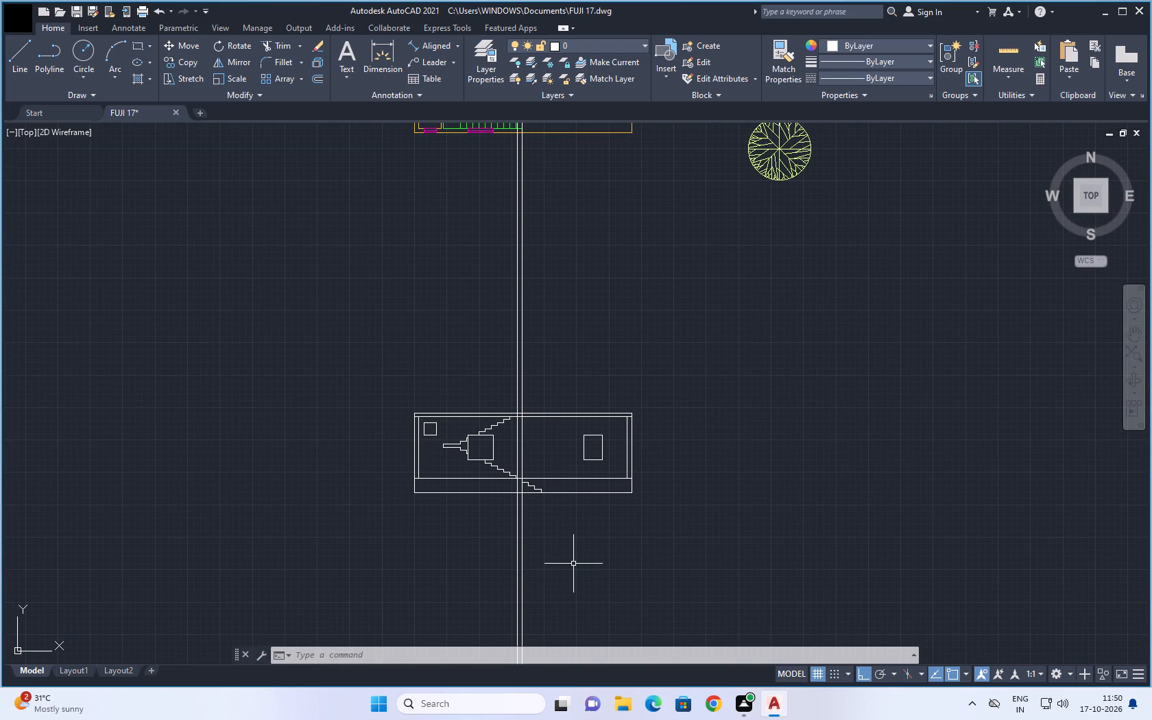
scroll(561, 562, up, 1)
middle_drag(581, 538, 587, 563)
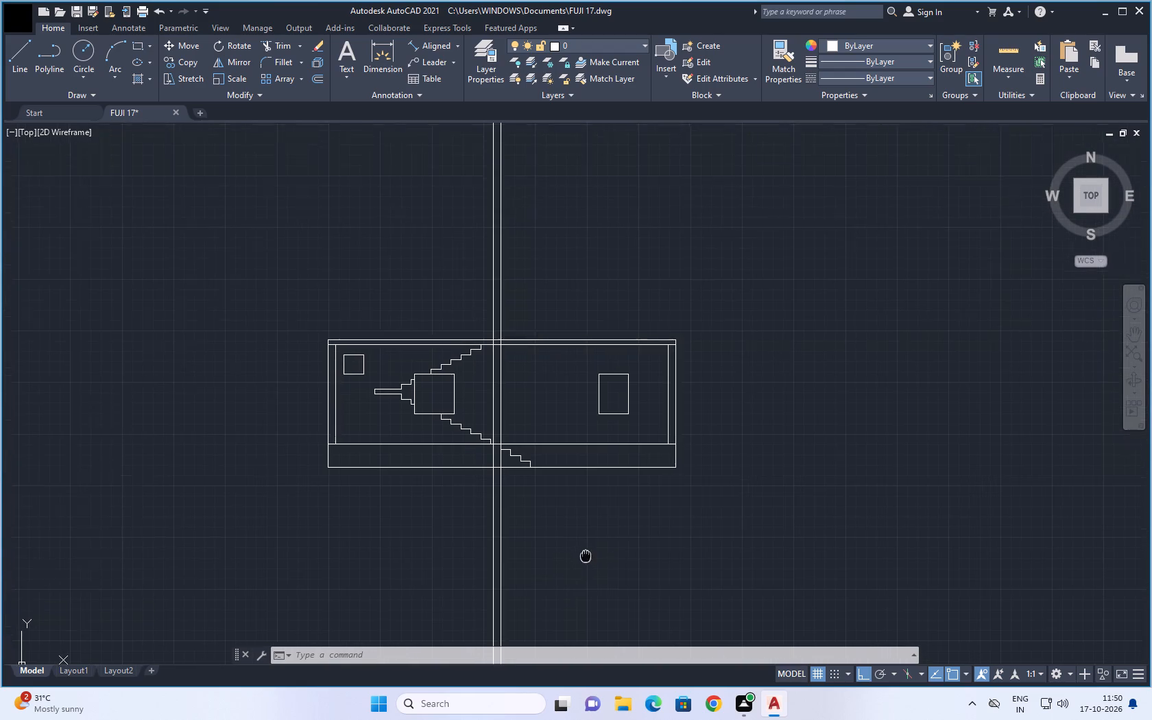
middle_drag(587, 563, 592, 592)
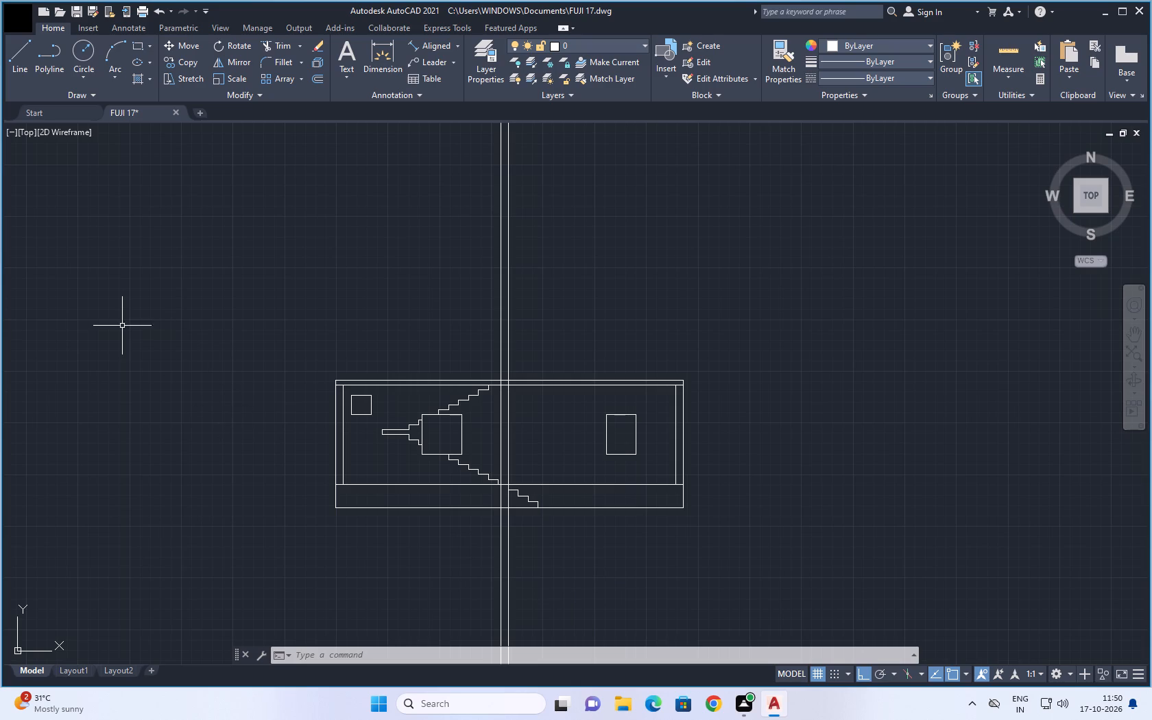
Explode the front elevation's small square store window into separate lines.
key(Escape)
key(Escape)
scroll(341, 423, up, 2)
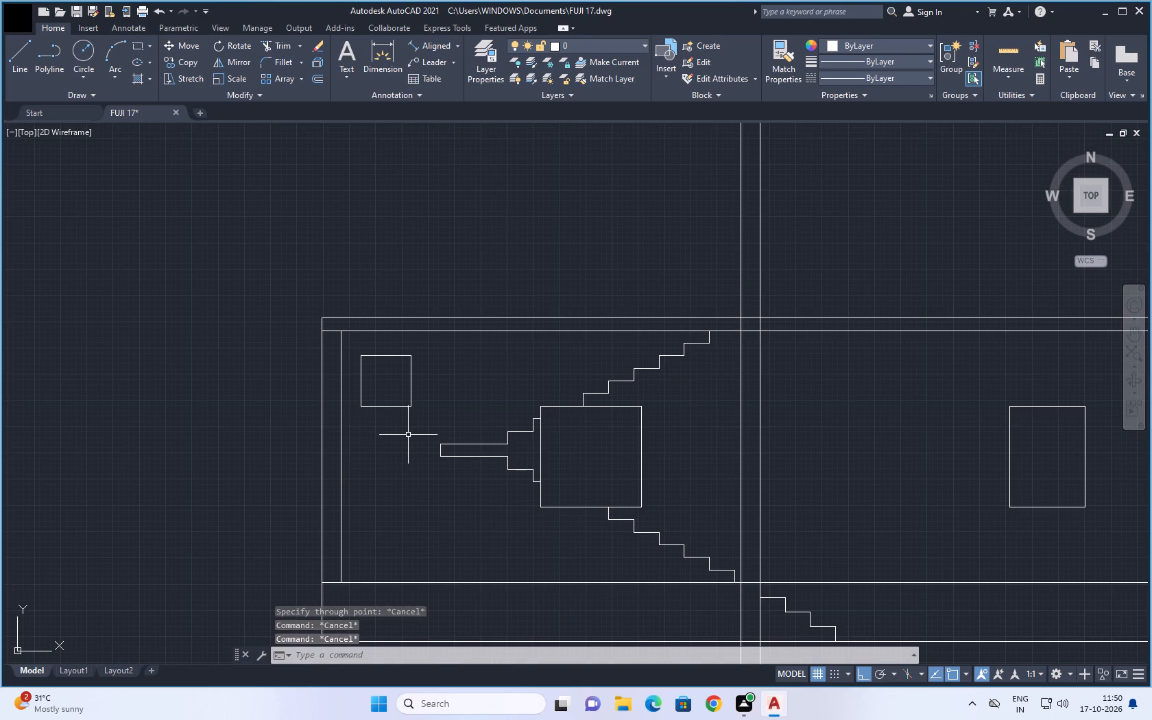
middle_drag(407, 454, 403, 466)
key(Escape)
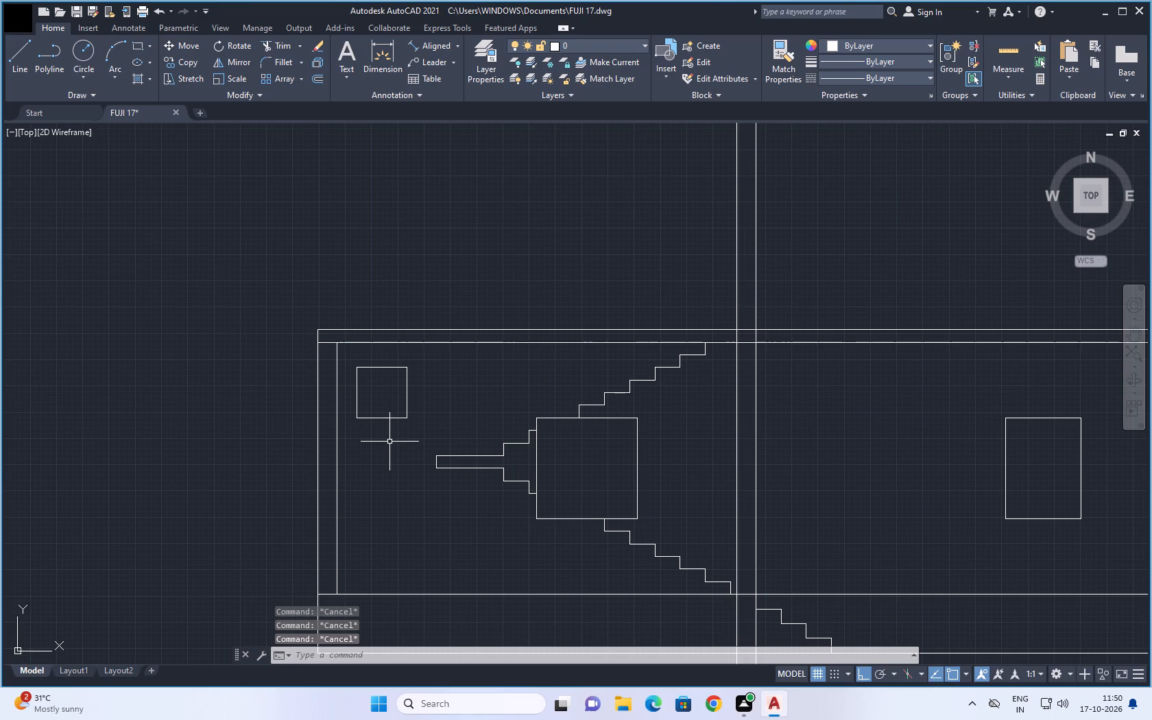
click(407, 383)
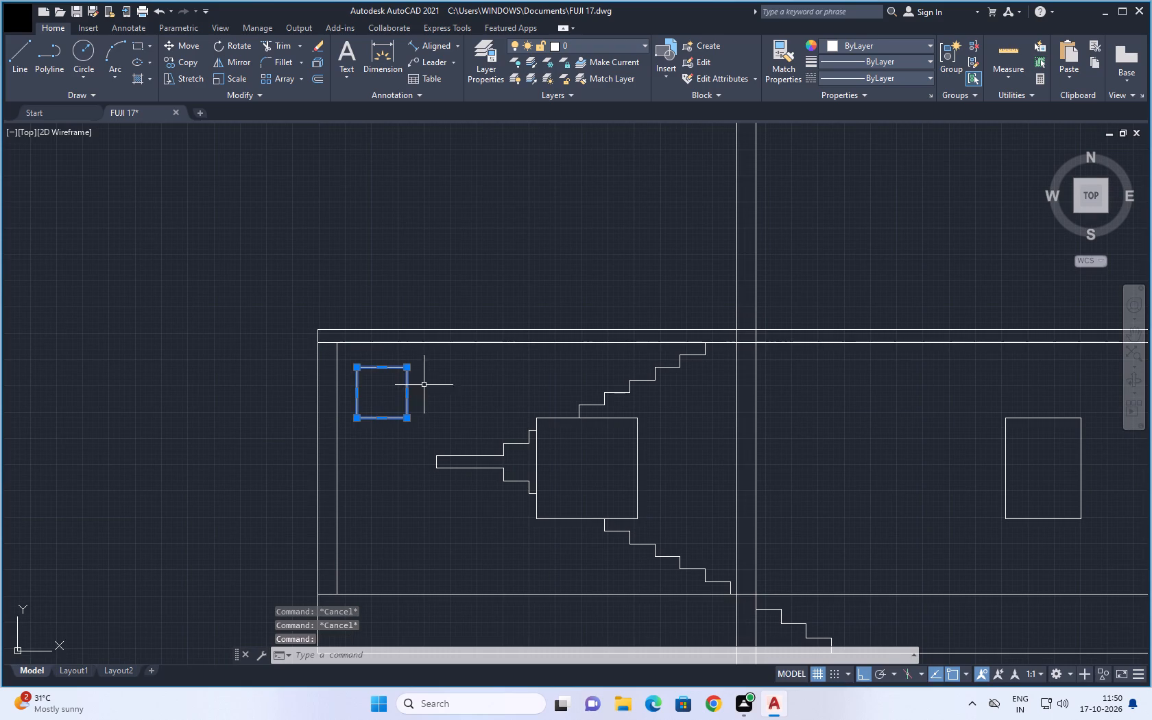
key(Escape)
click(407, 390)
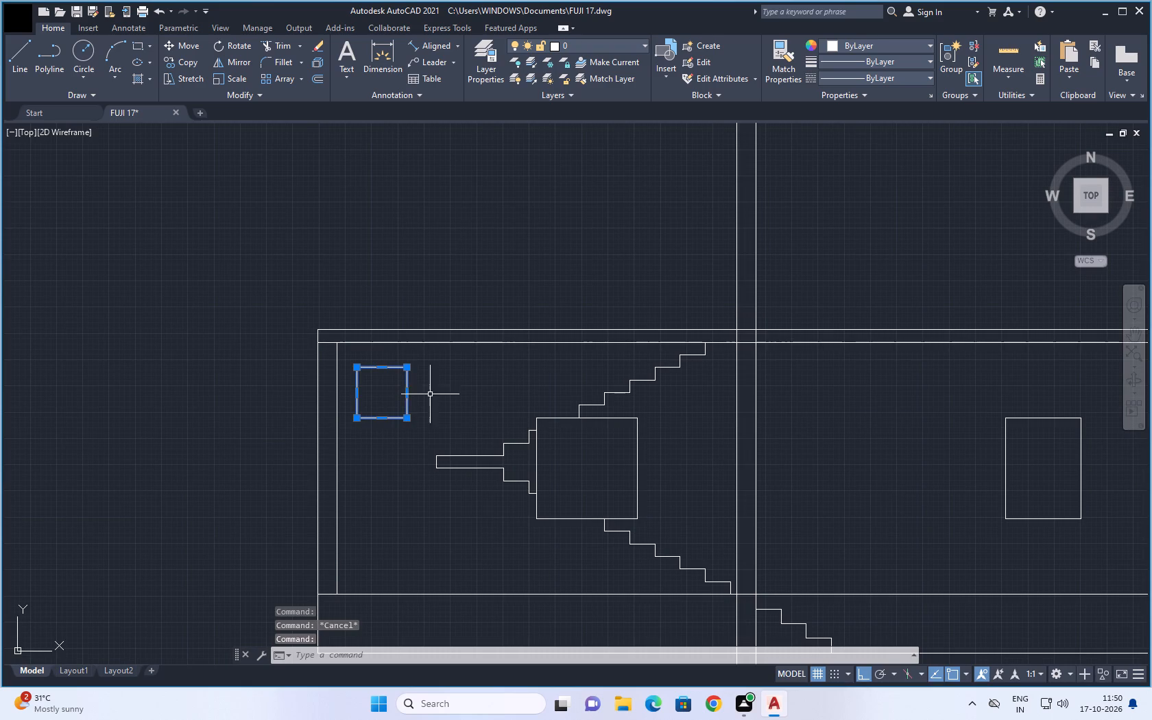
text(X)
key(space)
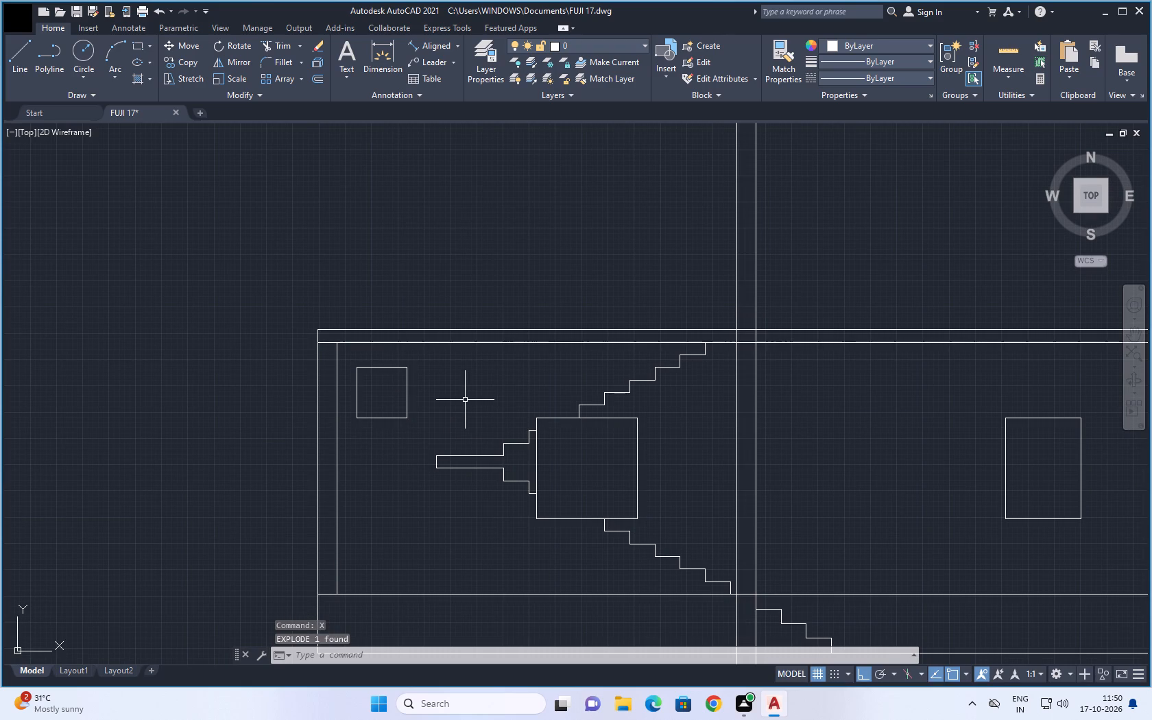
Delete the top and both side lines of the exploded store window, keeping only its bottom line.
click(407, 386)
click(380, 368)
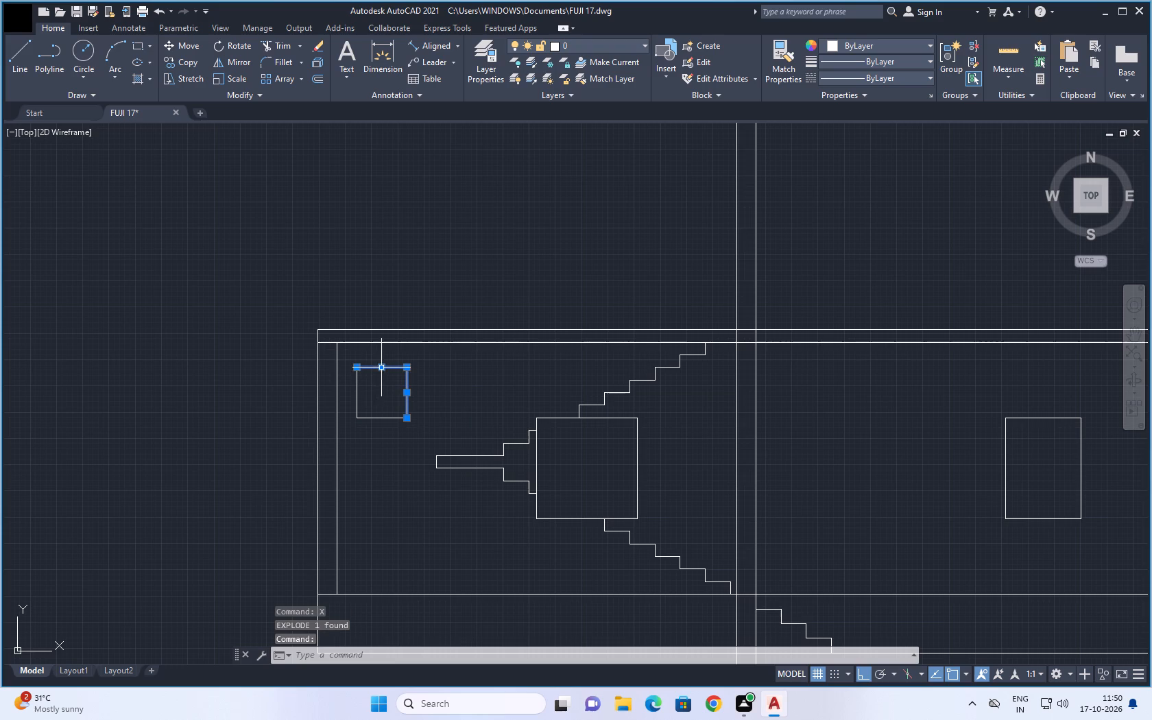
click(358, 389)
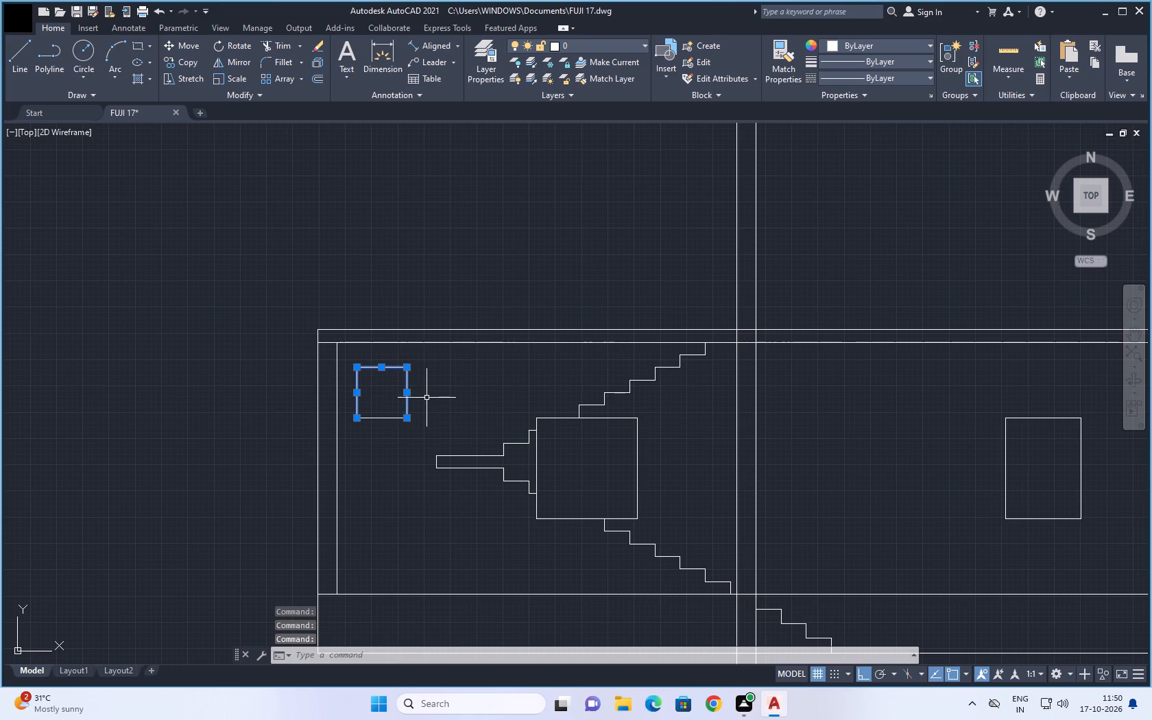
key(Delete)
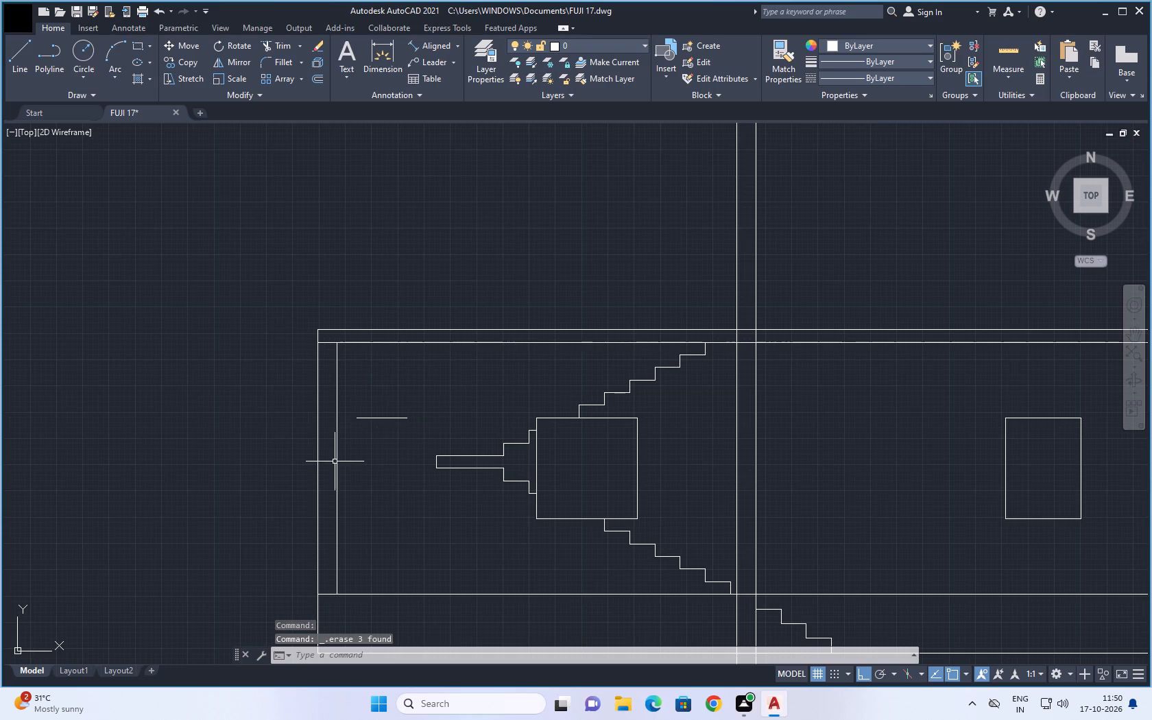
key(Escape)
key(Escape)
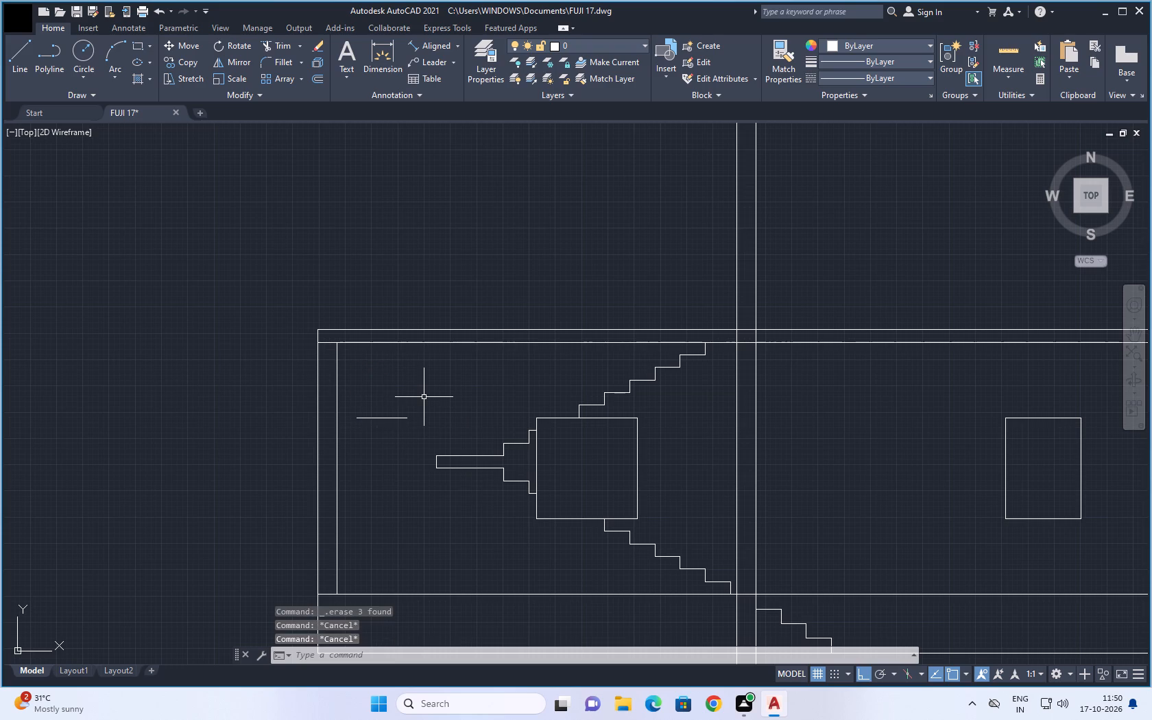
Offset the store window's bottom line upward by 1'7" to form its new top edge.
key(o)
key(Return)
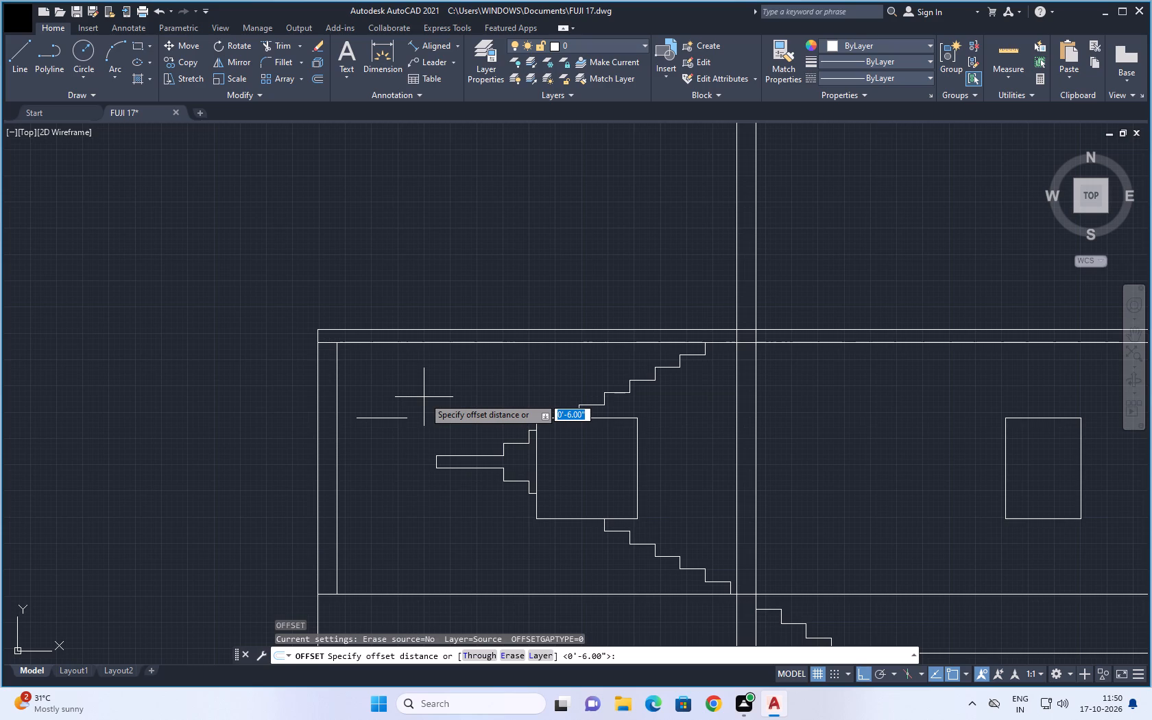
key(1)
key(apostrophe)
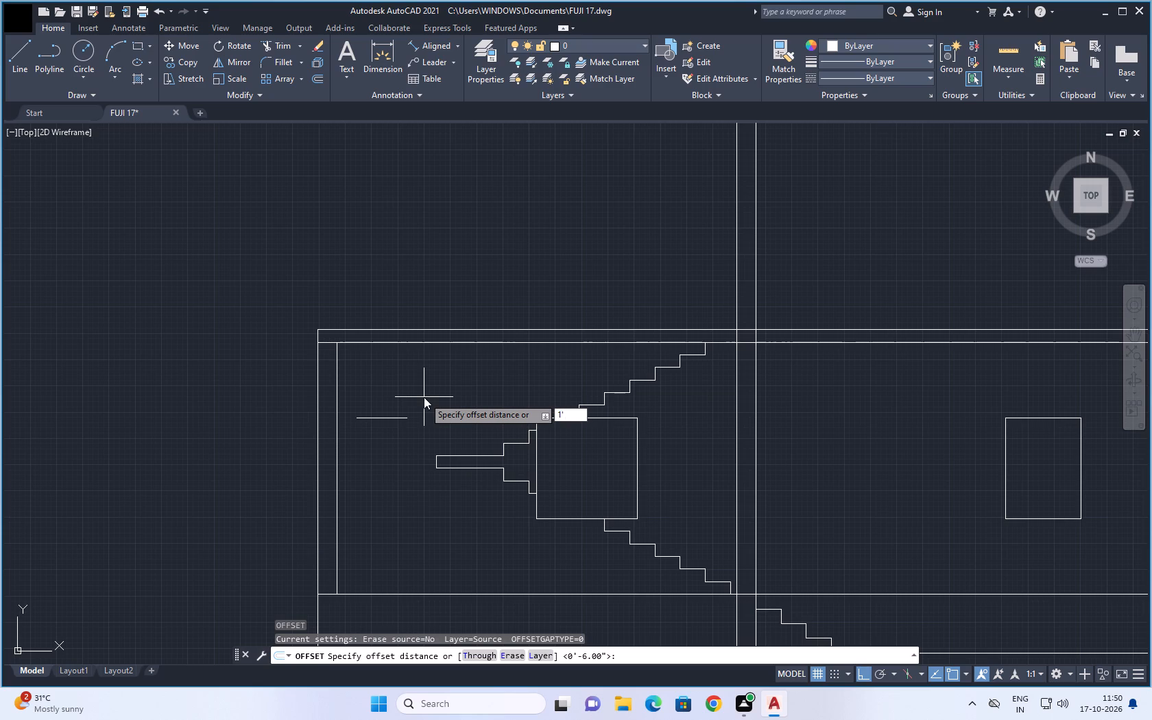
key(7)
key(shift+quotedbl)
key(Return)
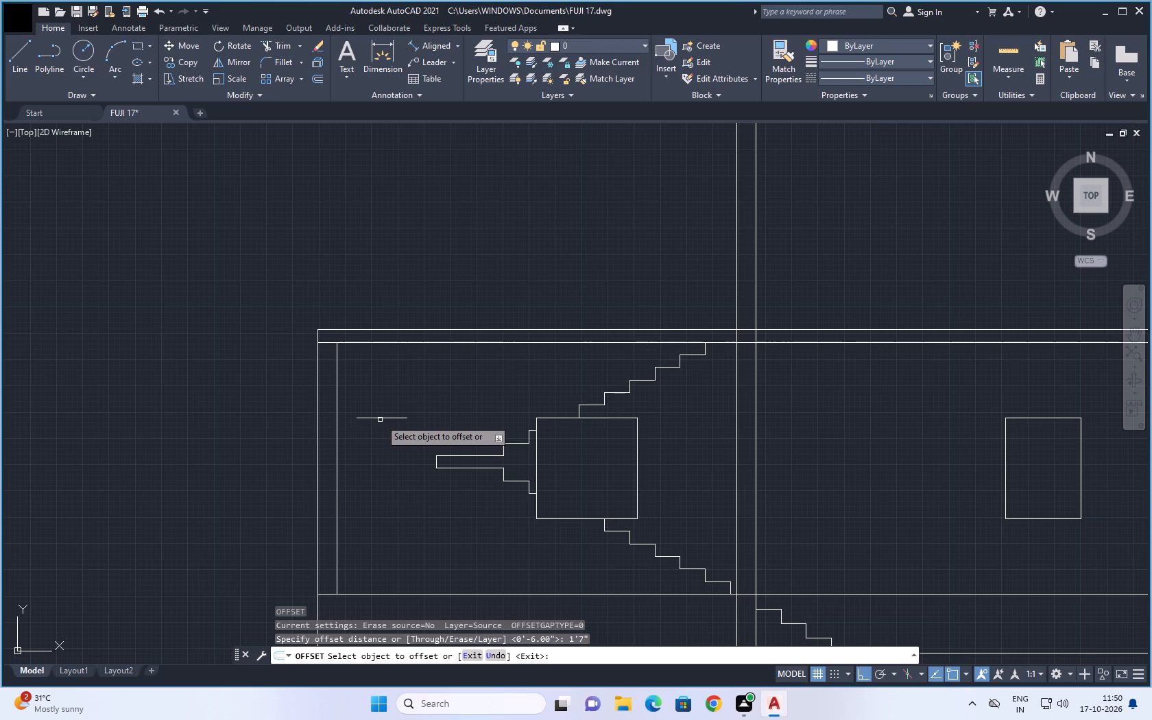
click(381, 417)
click(422, 363)
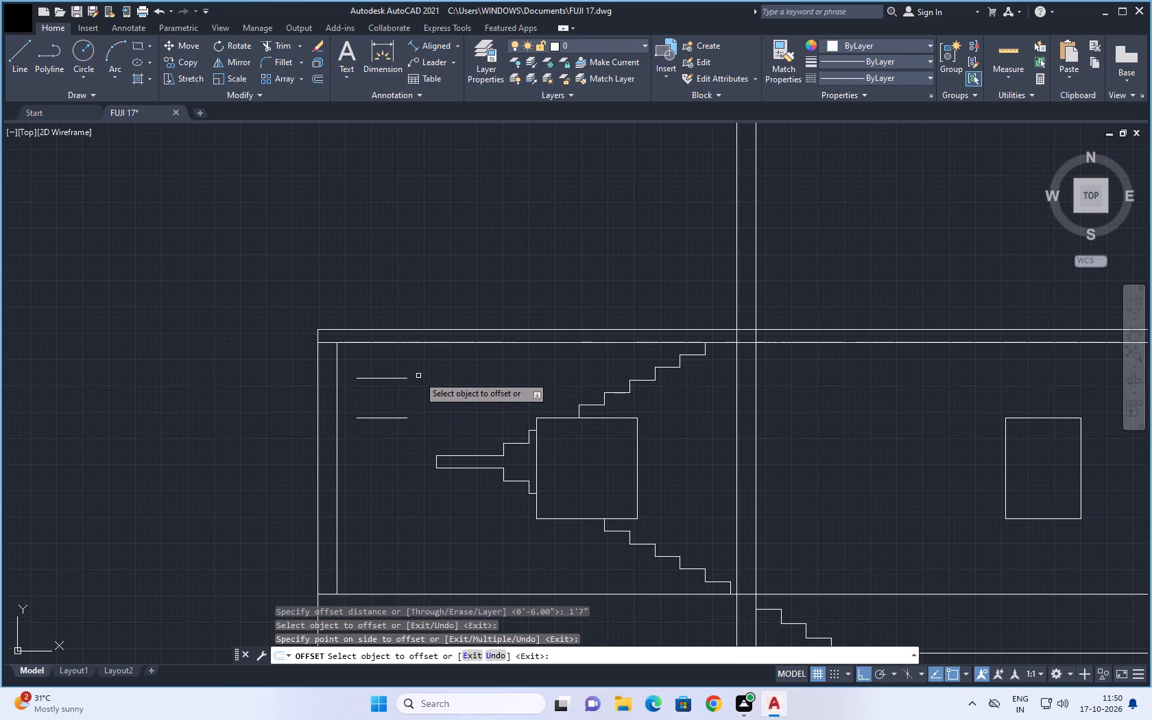
key(Escape)
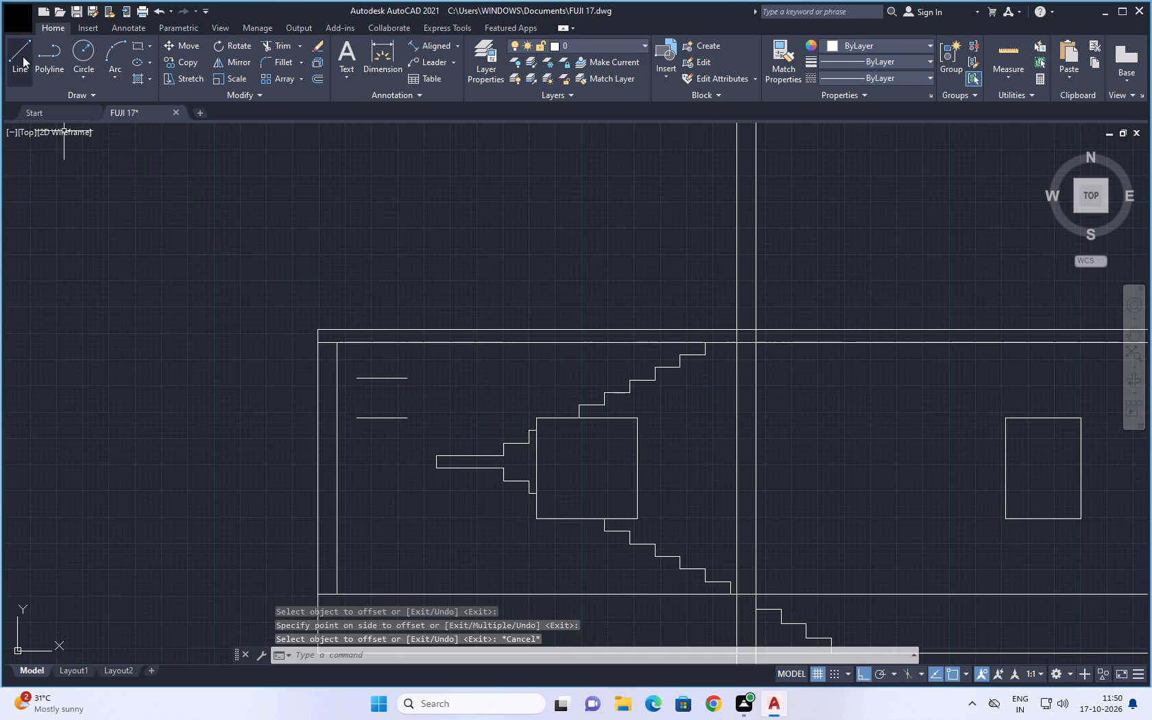
Draw vertical lines at both ends of the store window's top and bottom edges to close the outline.
click(23, 56)
scroll(451, 398, up, 1)
click(381, 367)
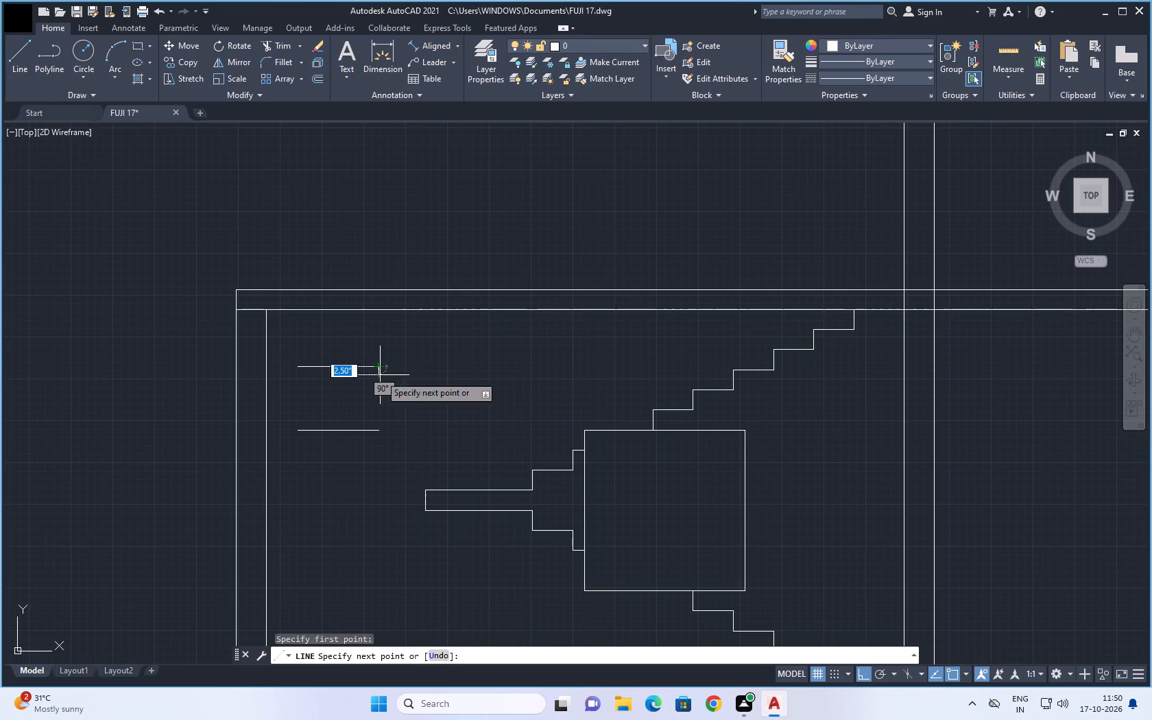
click(384, 429)
key(Escape)
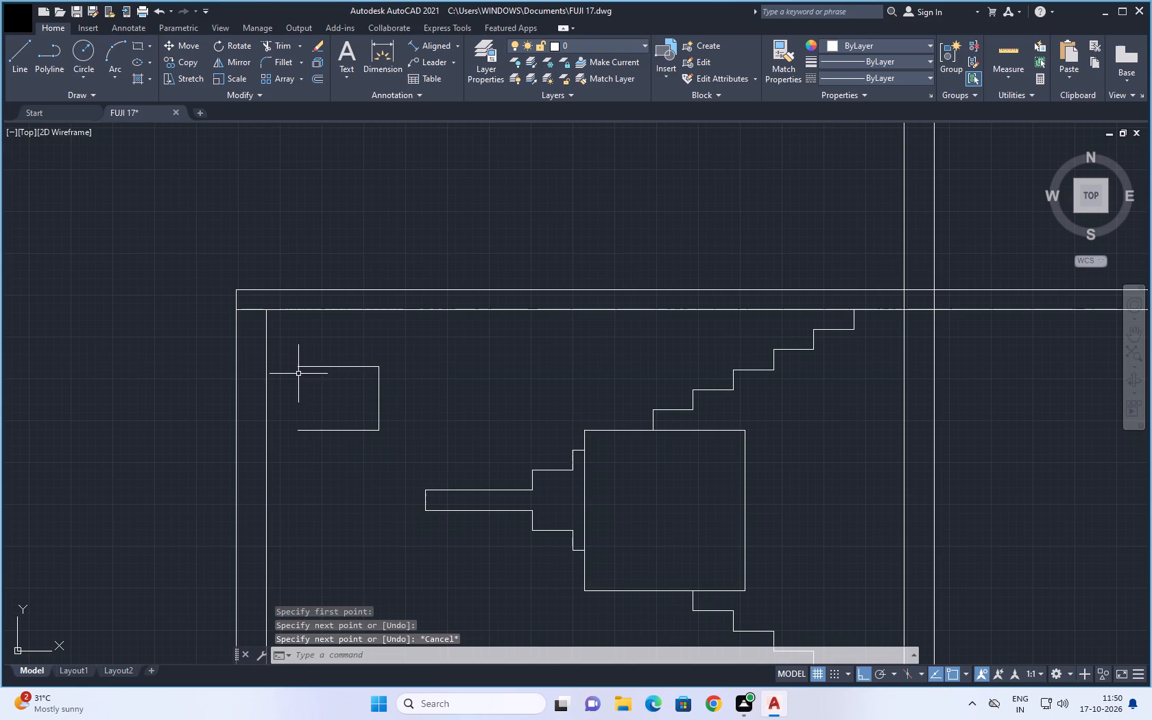
key(space)
click(300, 370)
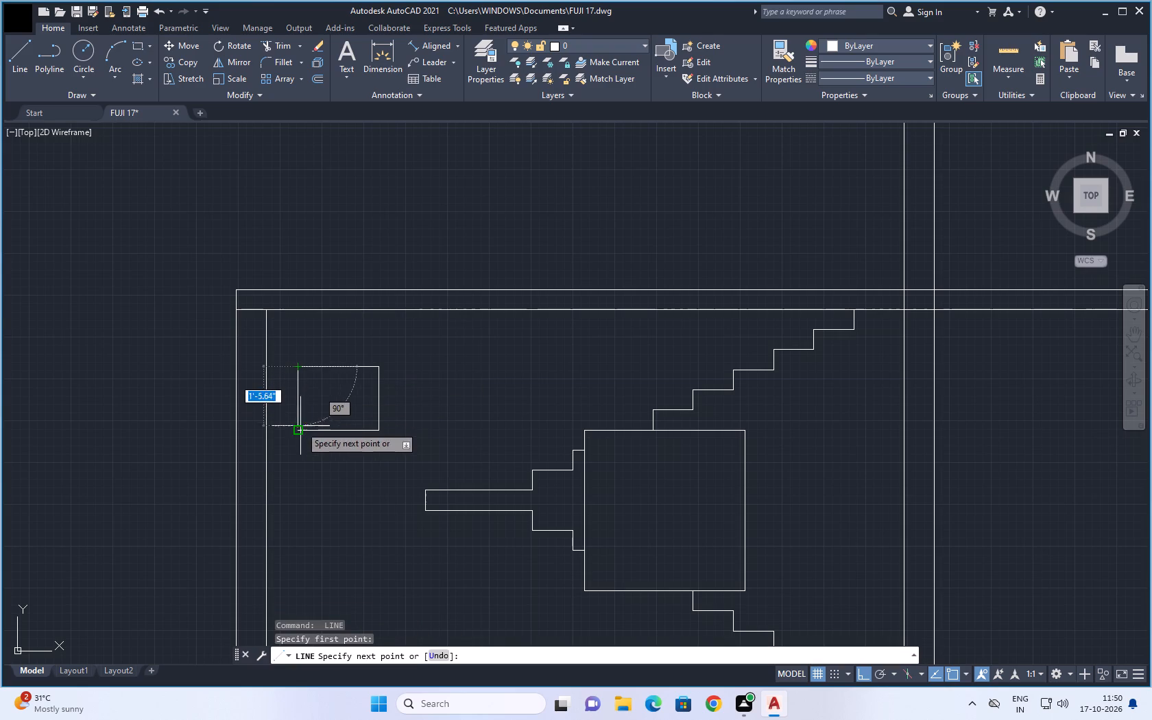
click(300, 427)
key(Escape)
key(Escape)
Examine the whole front elevation with its store window, staircase, other windows and vertical wall guide lines.
scroll(331, 464, down, 2)
middle_drag(383, 352, 372, 335)
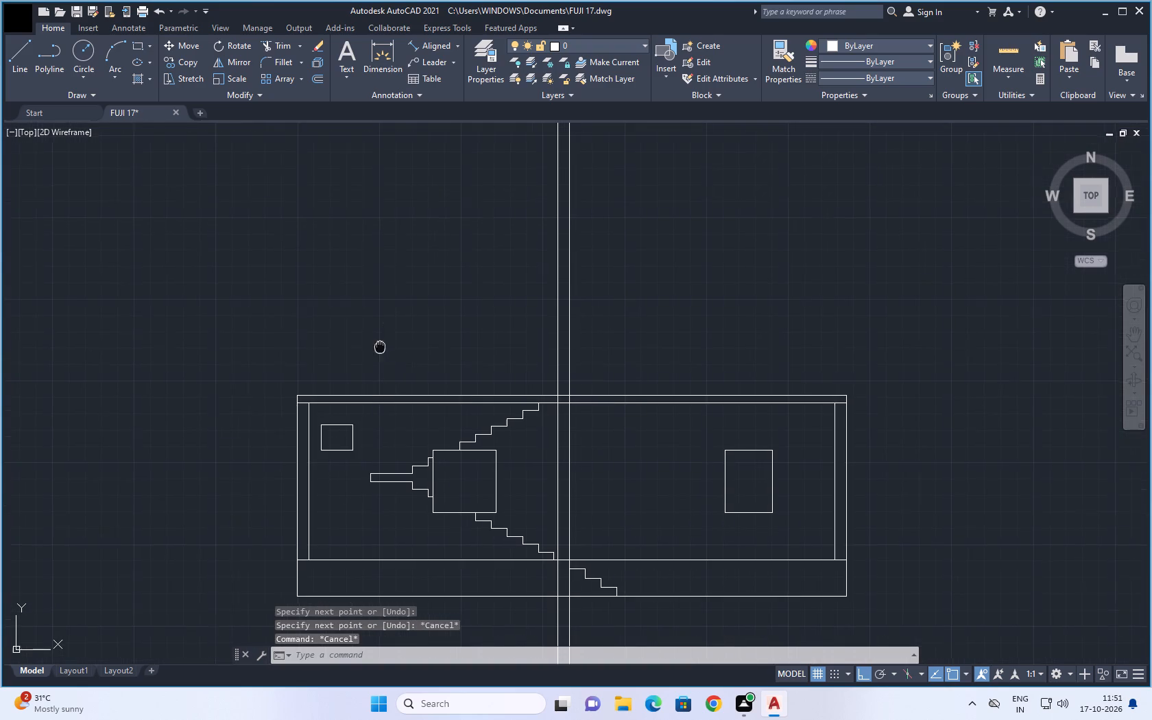
middle_drag(372, 335, 337, 280)
scroll(338, 293, down, 1)
middle_drag(369, 267, 335, 326)
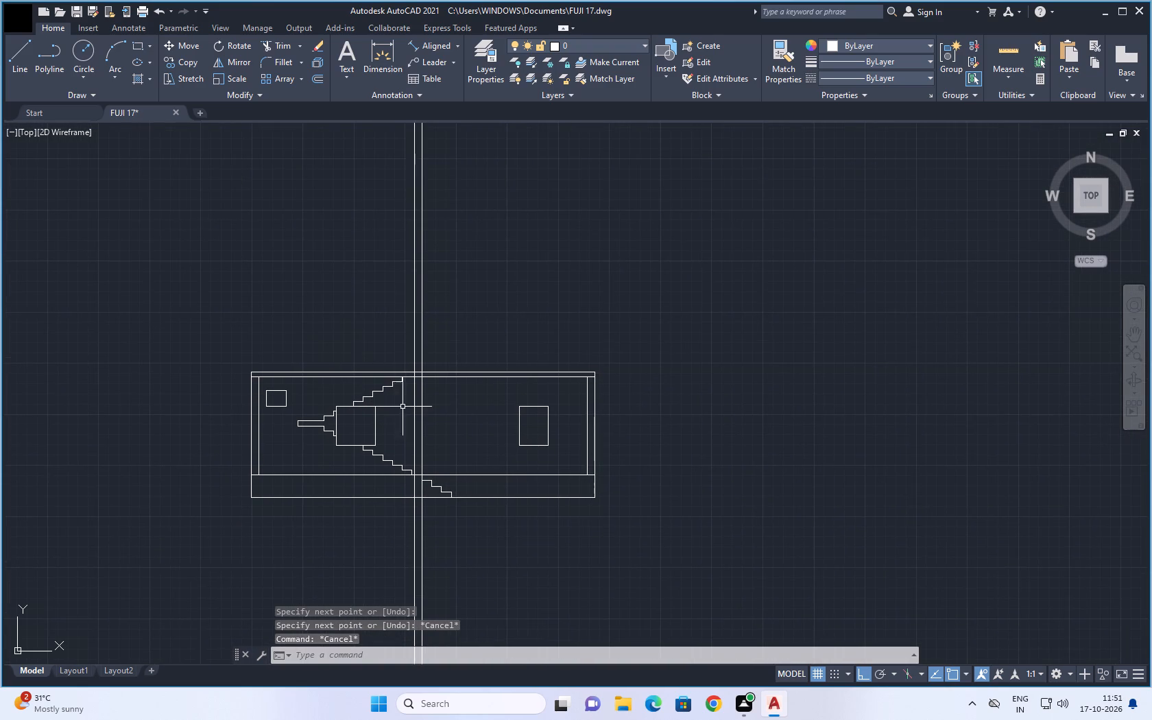
middle_drag(557, 311, 550, 294)
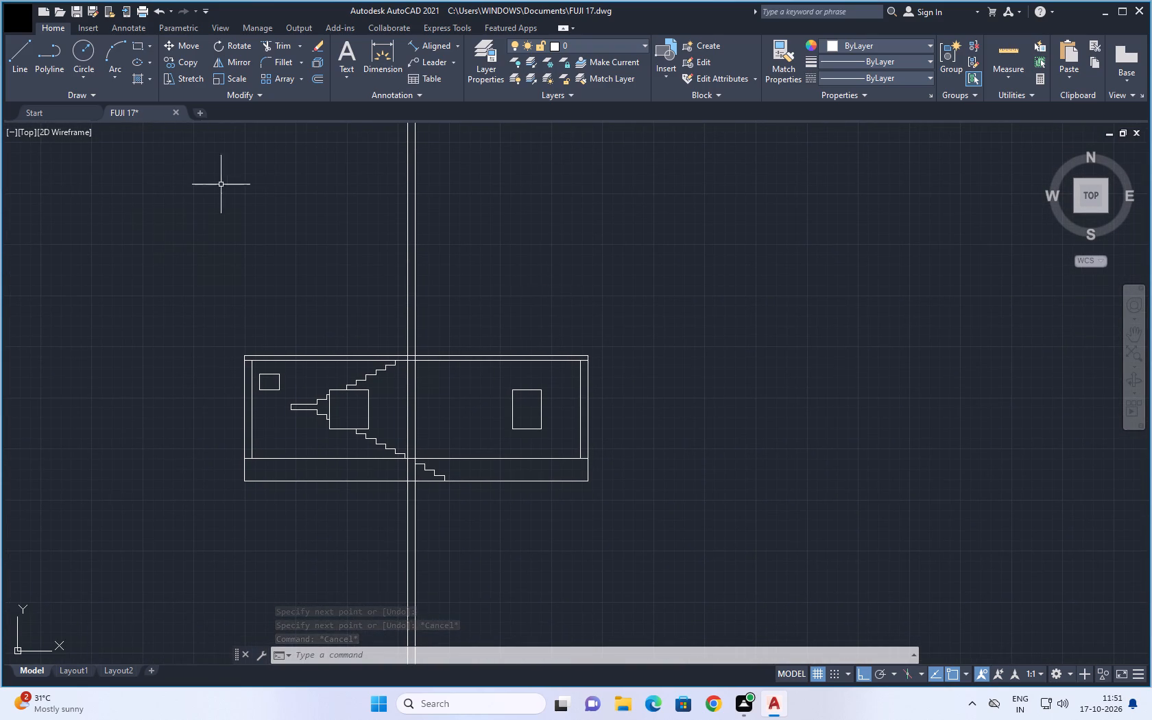
middle_drag(245, 200, 271, 305)
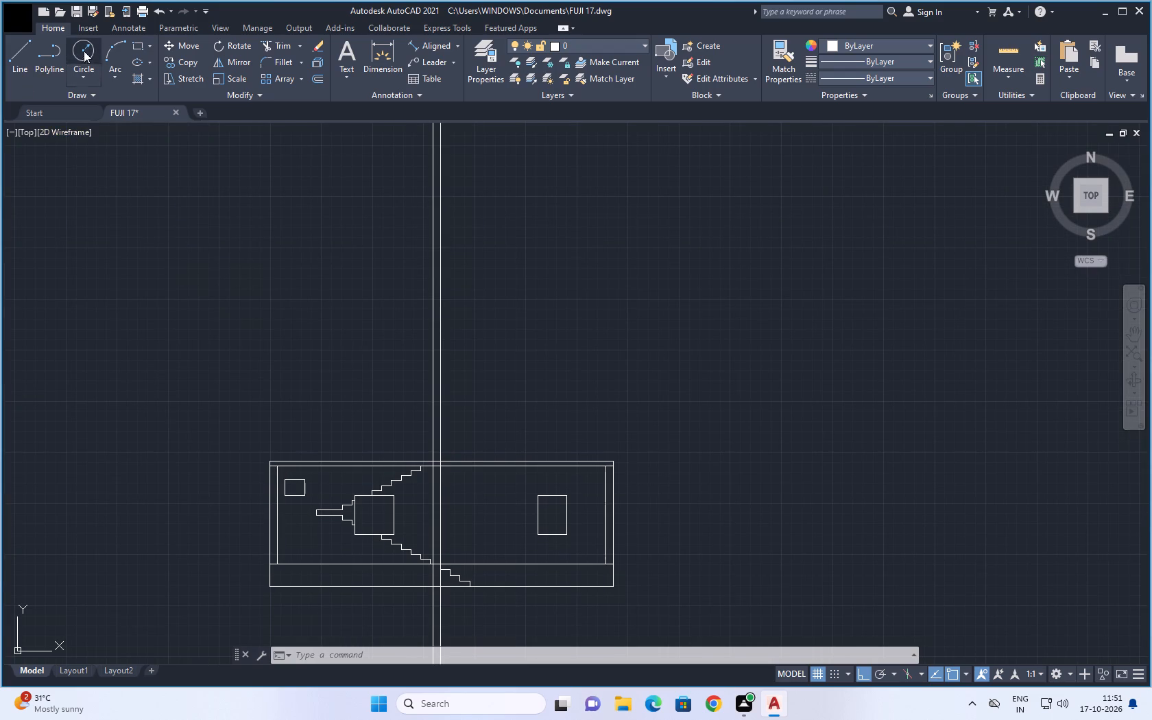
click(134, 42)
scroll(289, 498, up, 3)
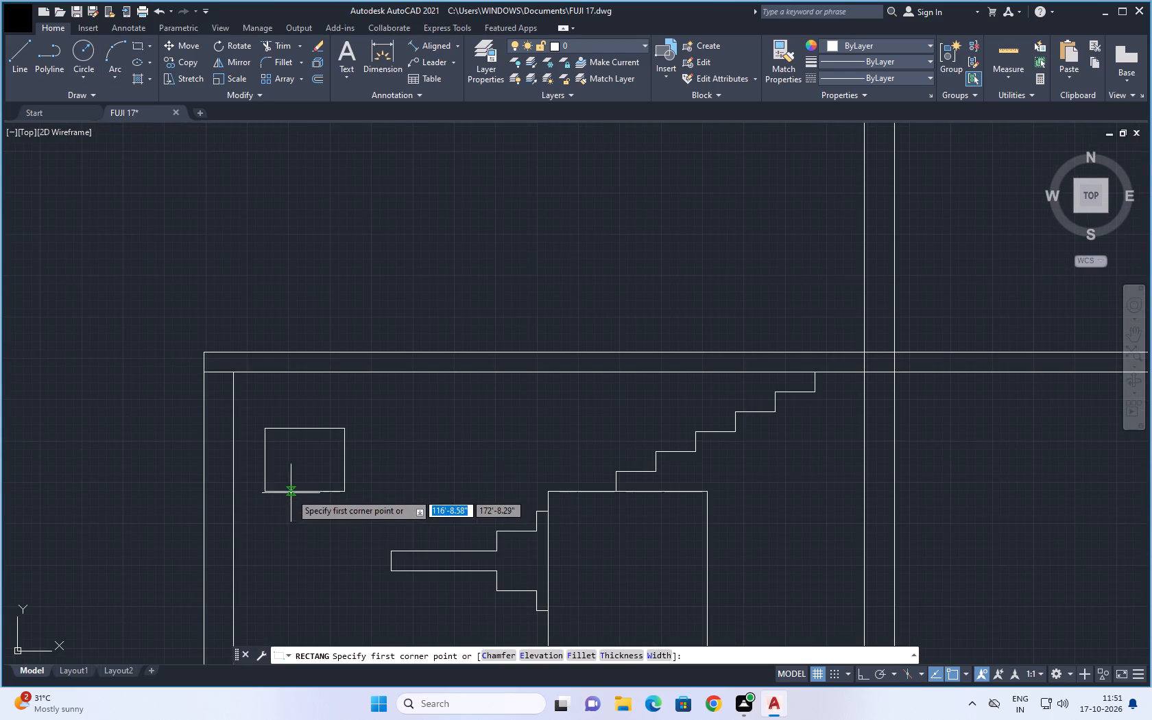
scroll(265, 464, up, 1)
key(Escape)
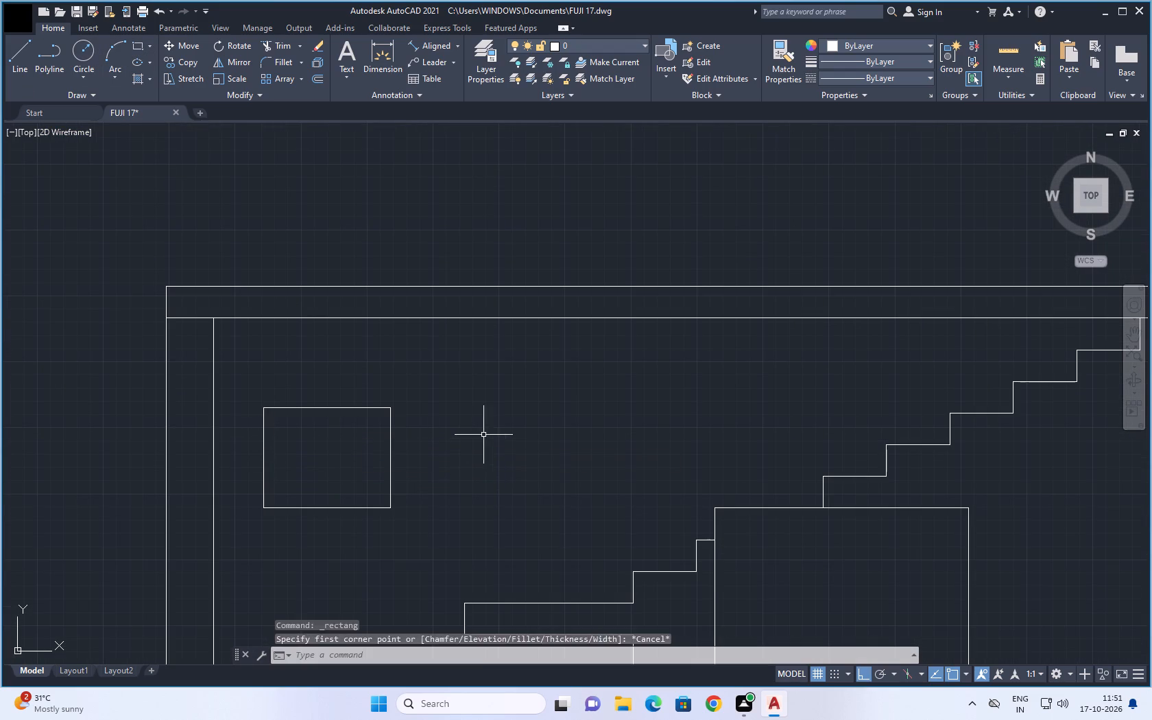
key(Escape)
Join the store window's top, bottom and right edge lines into one polyline.
drag(461, 394, 452, 396)
click(310, 535)
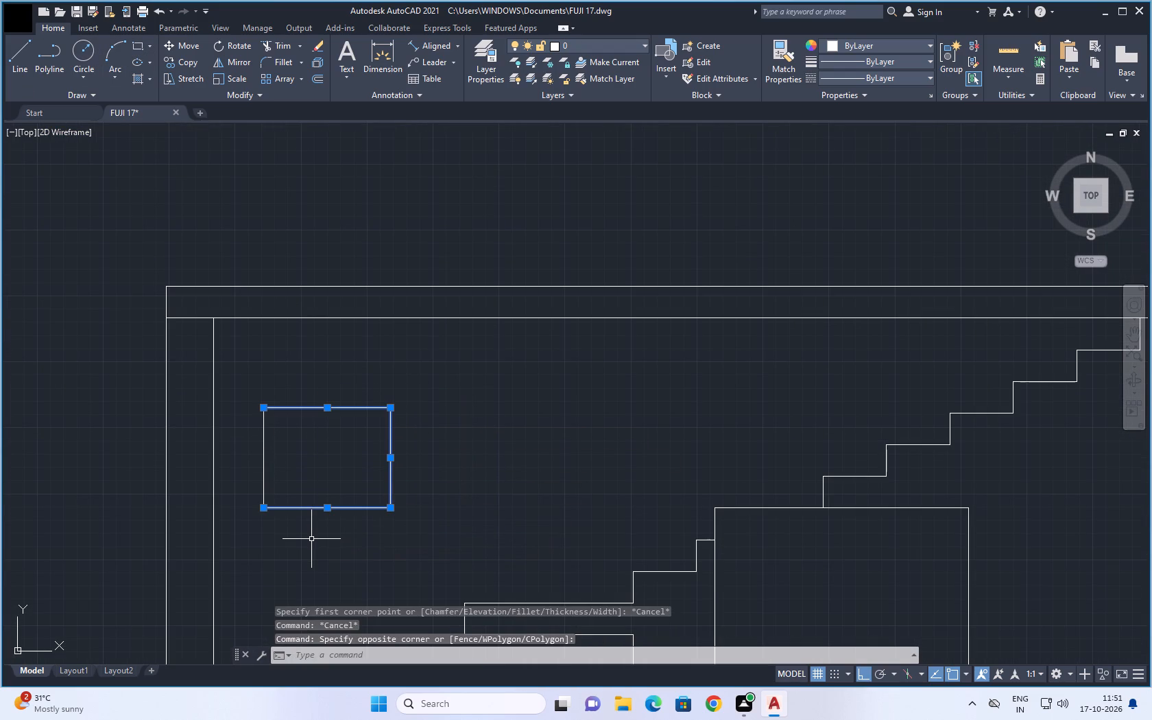
key(j)
key(space)
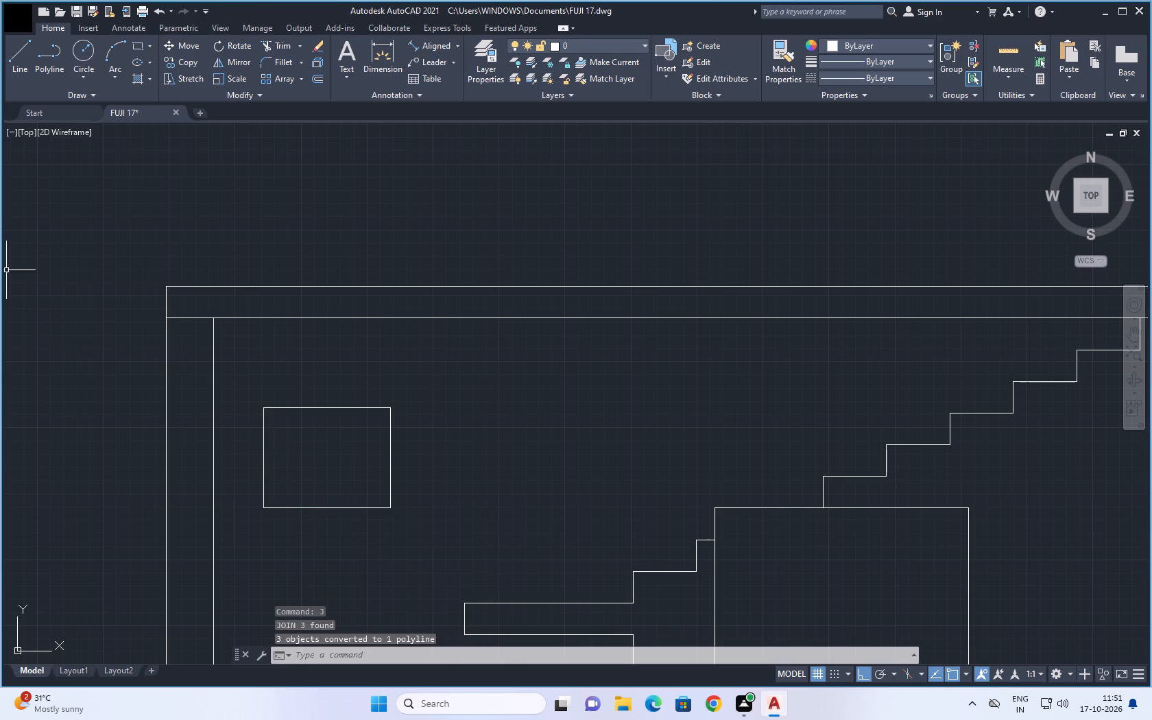
Draw two side-by-side rectangles inside the store window, meeting at its midpoint, to form two equal panels.
click(137, 45)
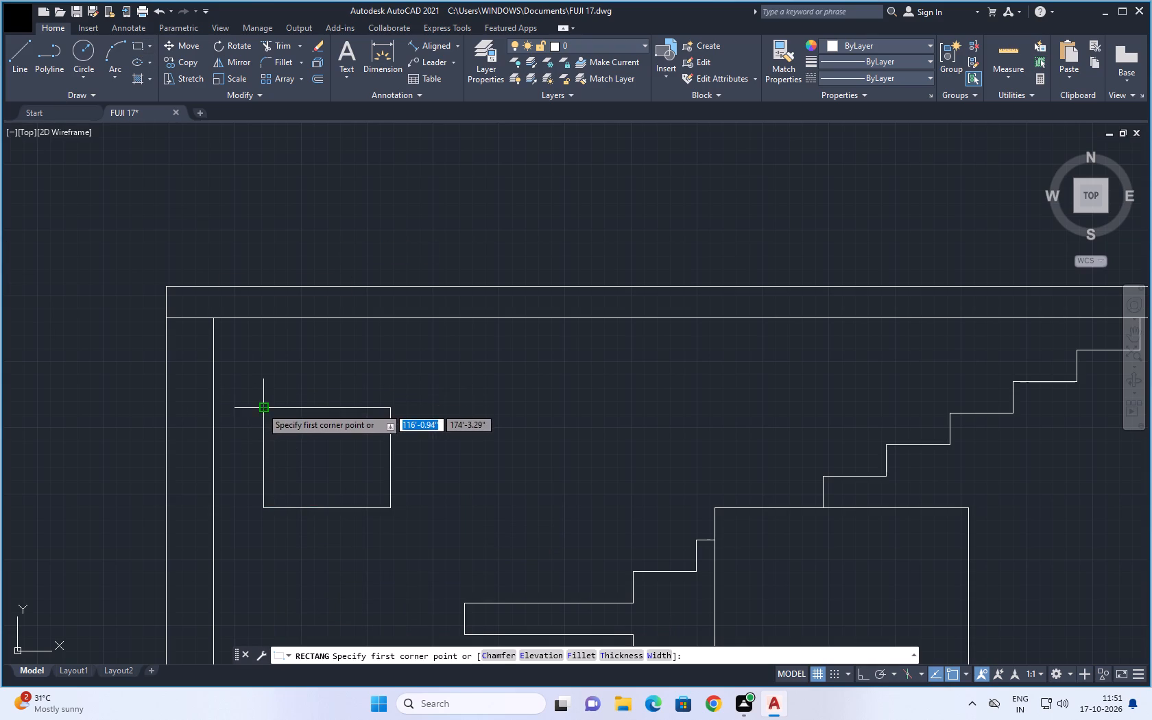
click(261, 407)
click(323, 505)
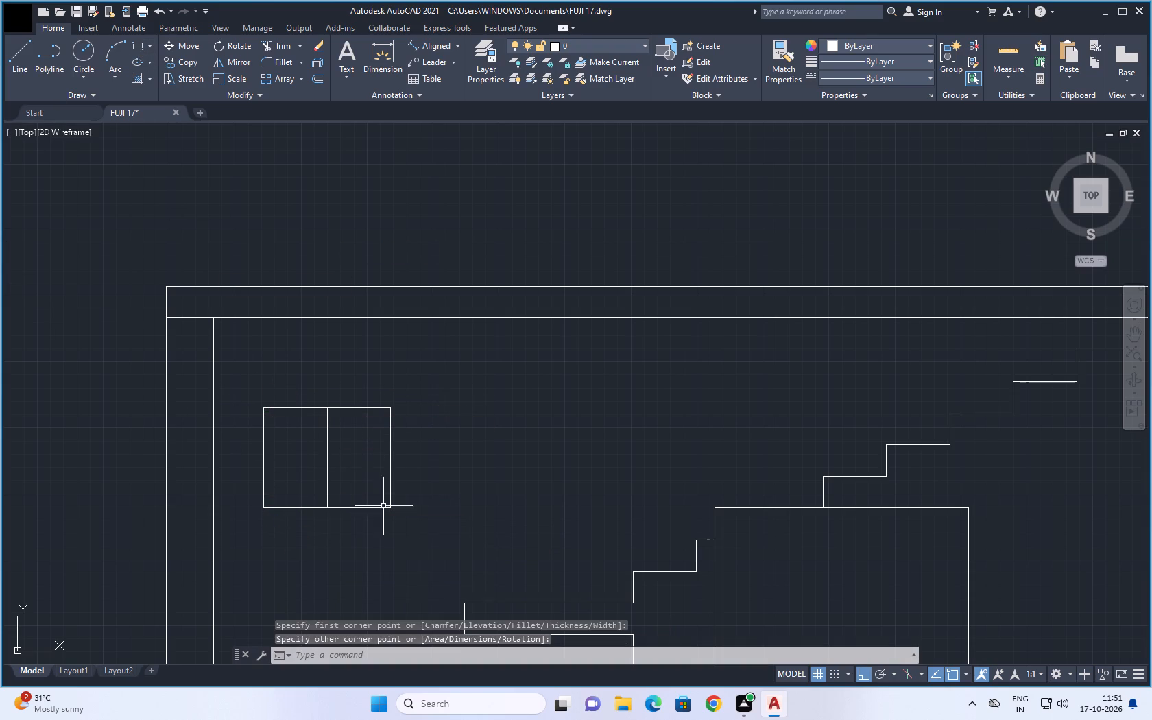
key(space)
click(327, 412)
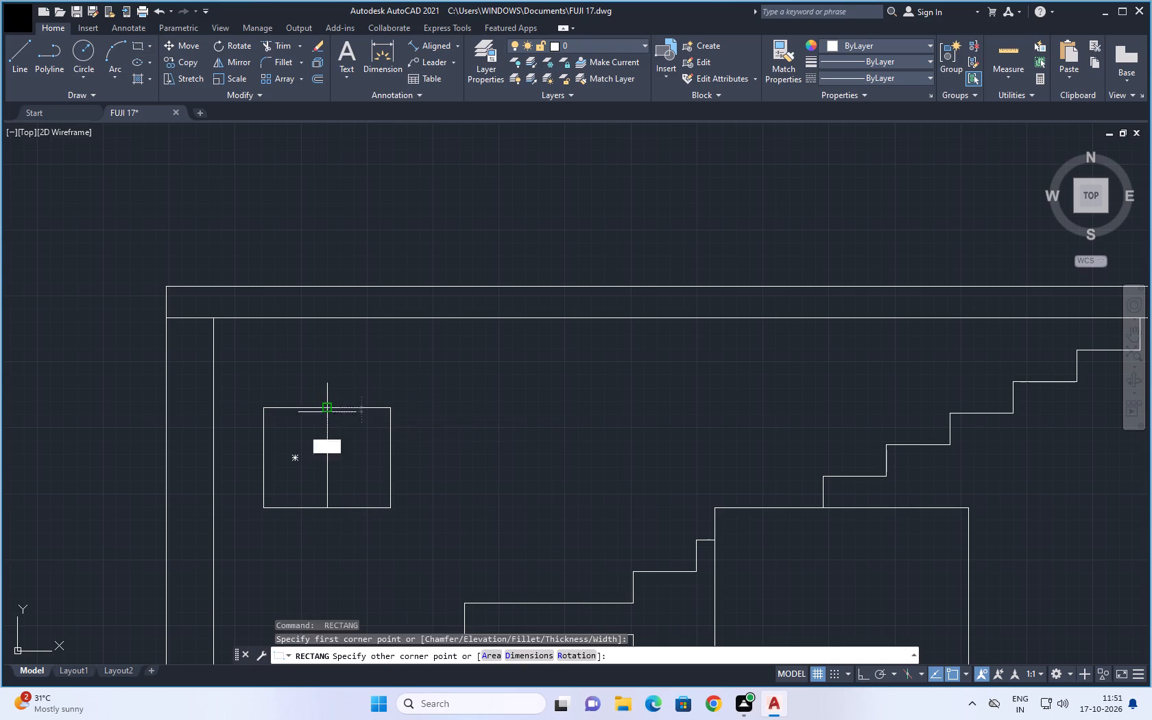
click(388, 505)
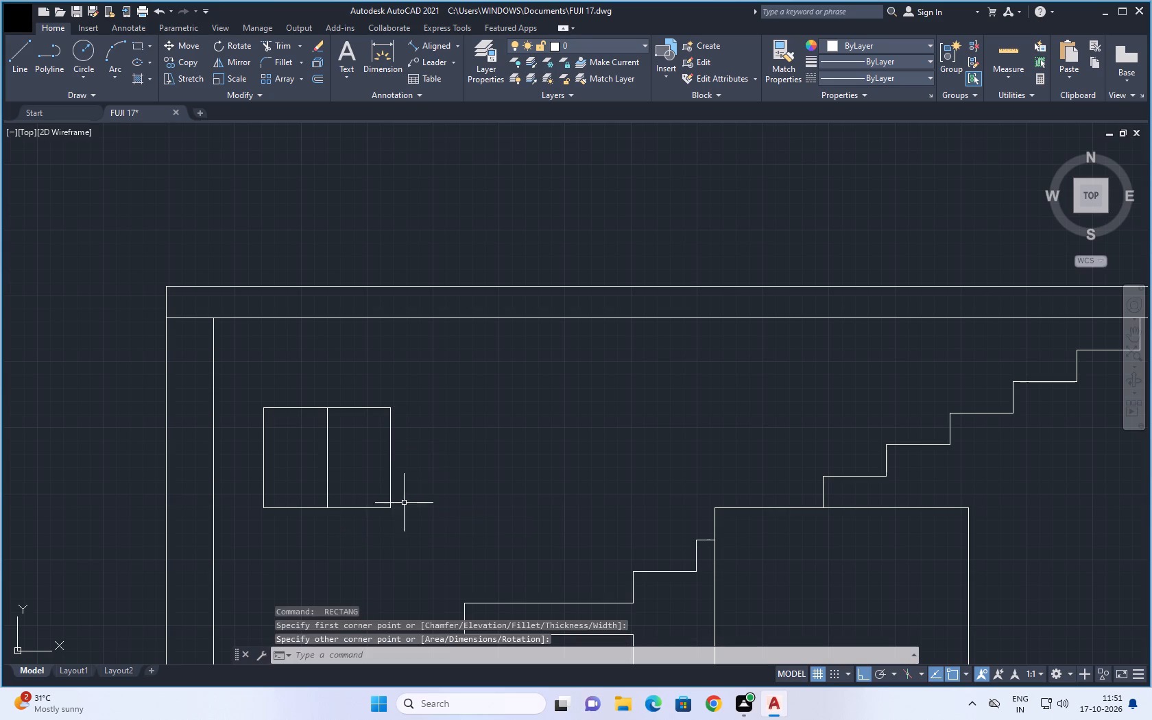
Draw two full-height rectangles in the large window over the staircase, splitting it at the midpoint into equal panels.
scroll(498, 451, down, 2)
middle_drag(485, 456, 208, 322)
scroll(339, 393, up, 1)
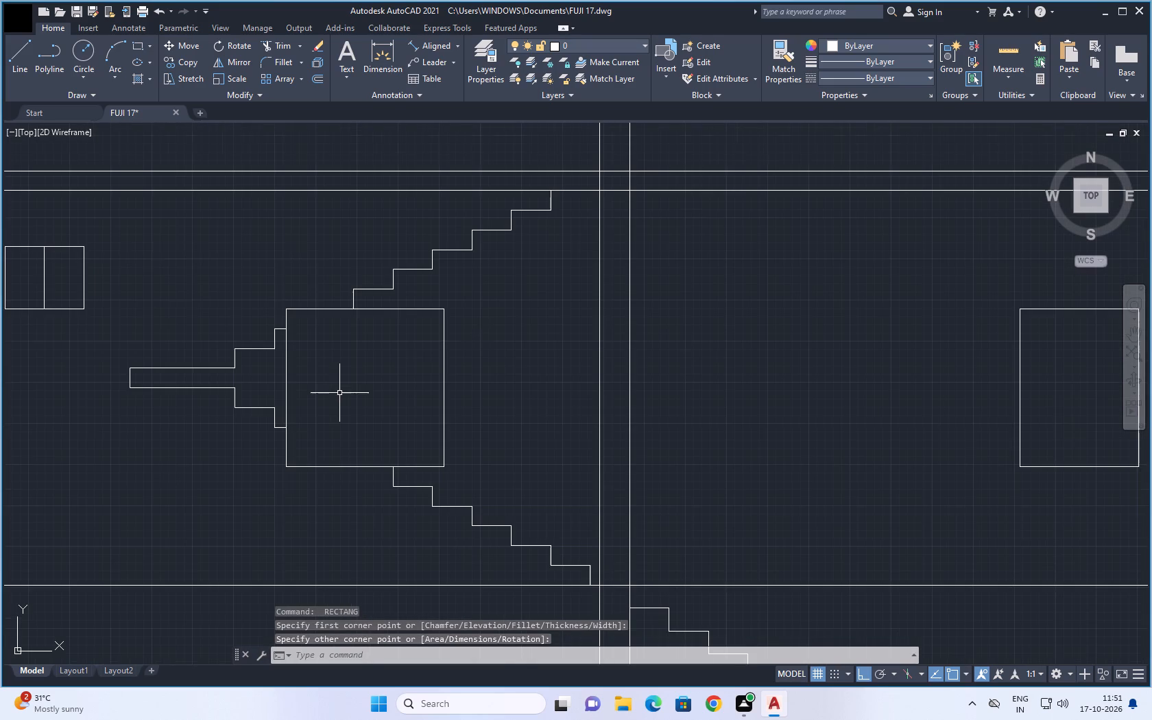
key(space)
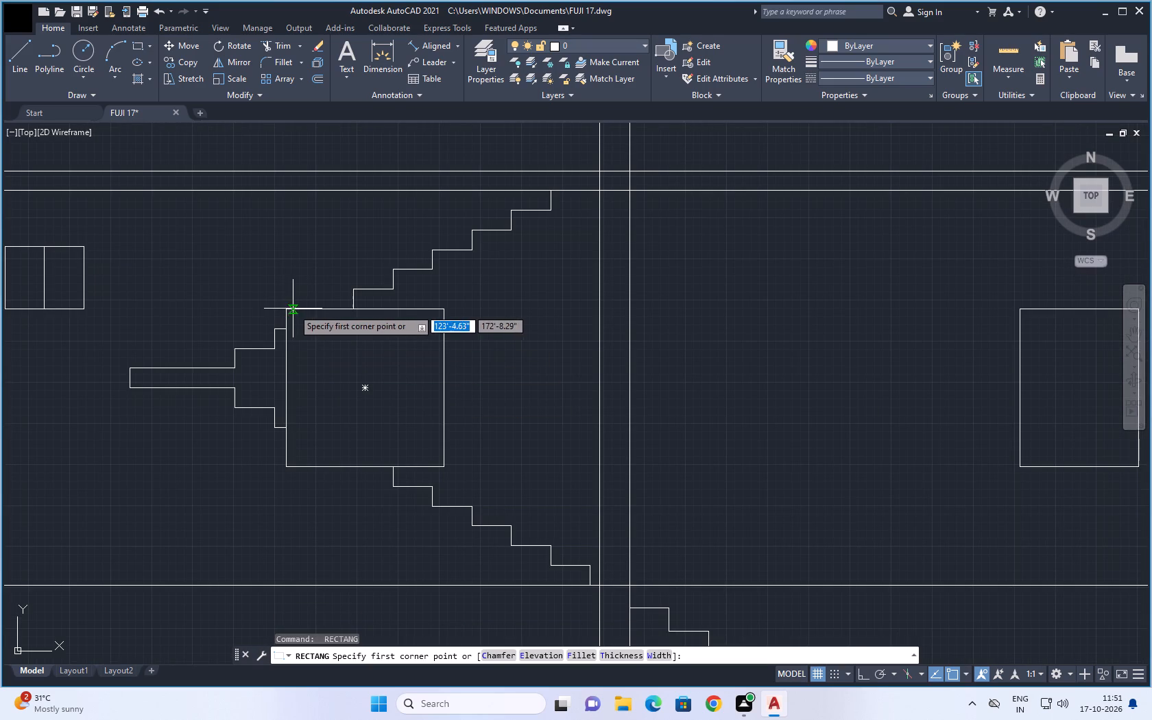
click(289, 309)
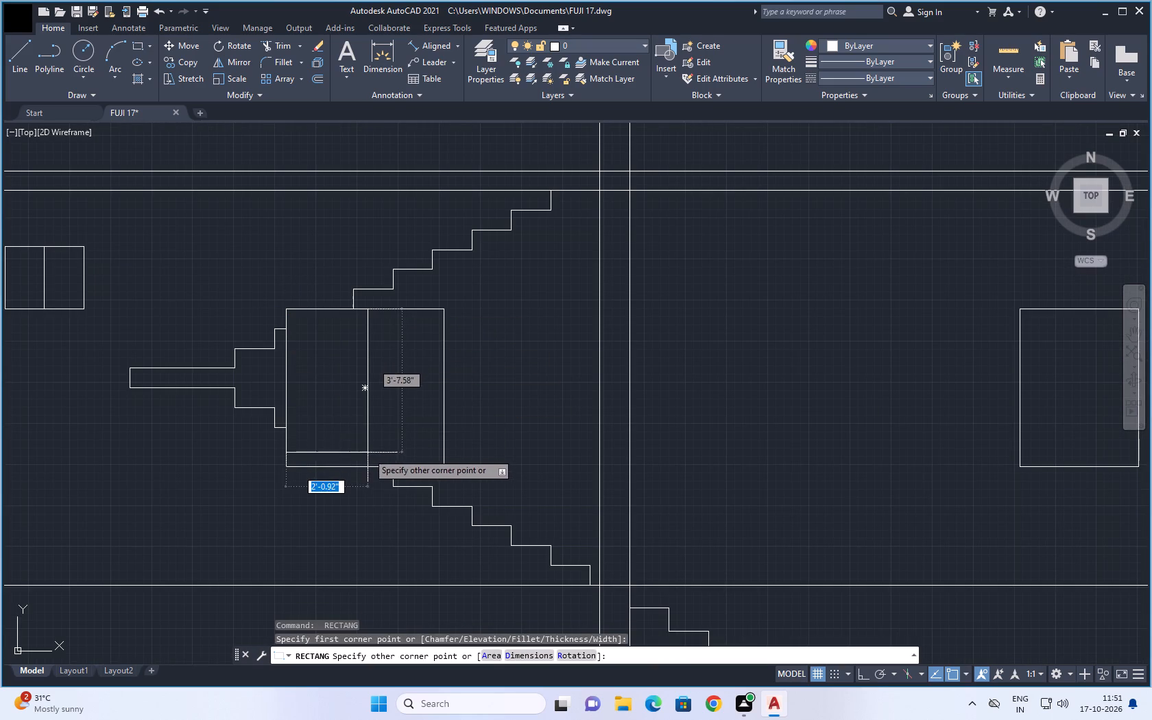
click(368, 464)
key(space)
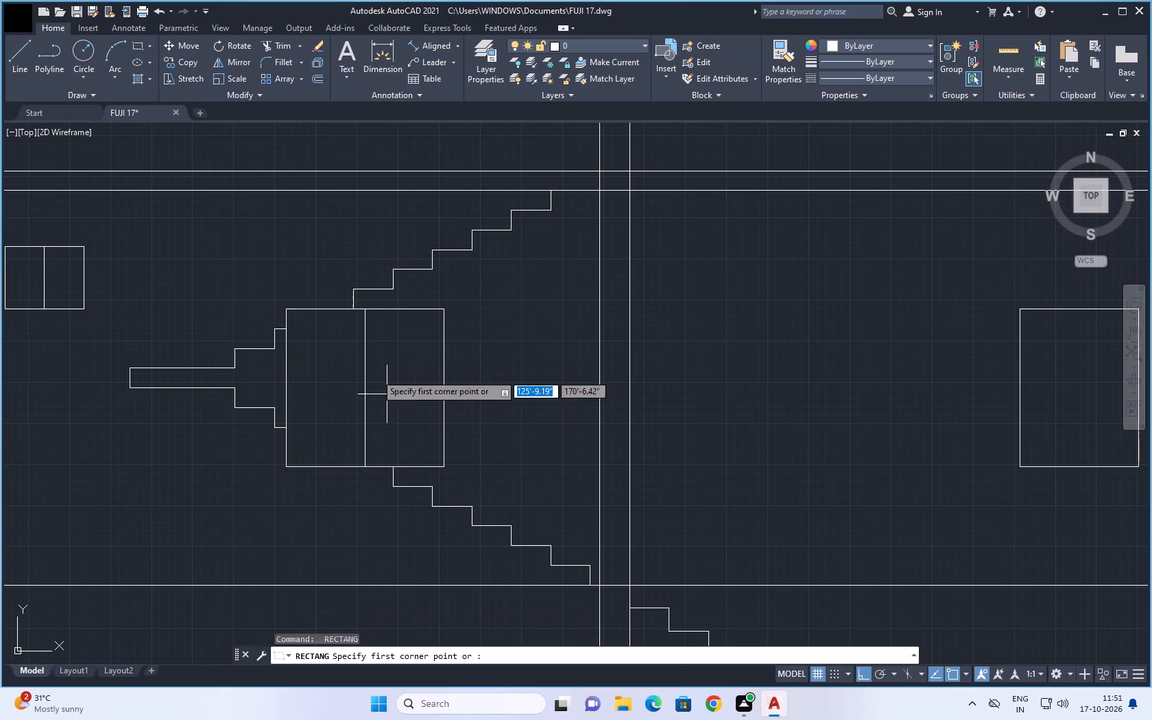
click(369, 313)
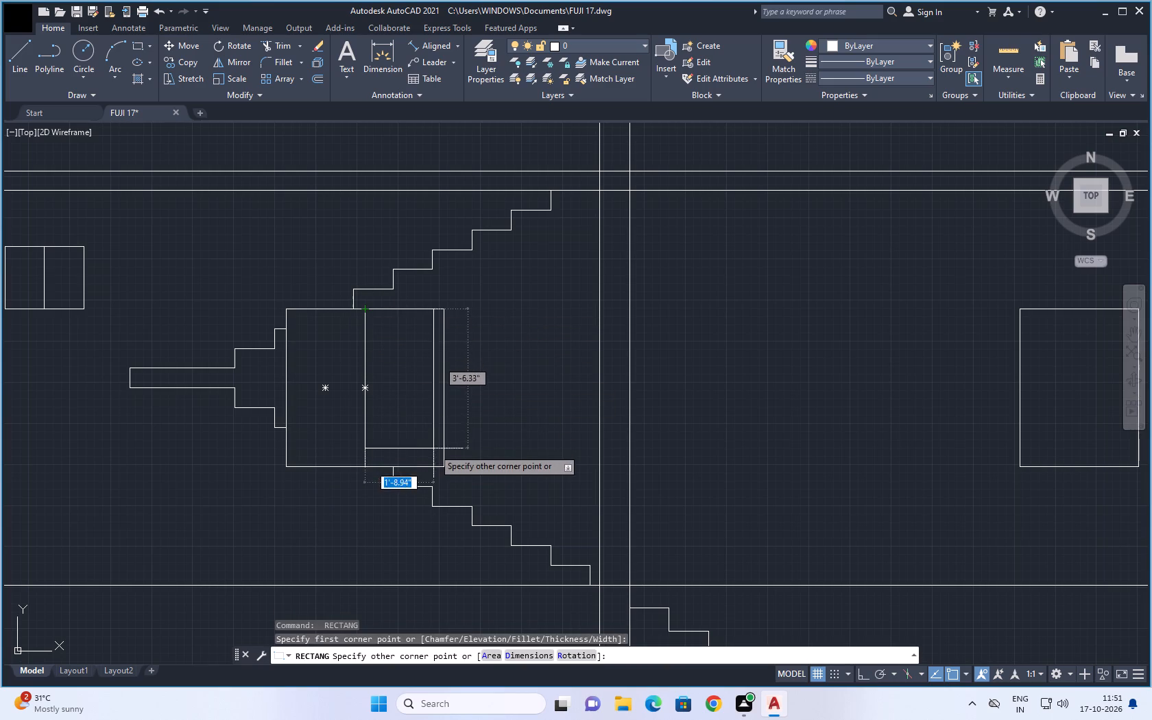
click(442, 464)
Draw two full-height rectangles in the parking-side window, meeting at its midpoint, to divide it into two equal panels.
scroll(736, 400, down, 2)
middle_drag(742, 408, 30, 413)
key(space)
scroll(108, 379, up, 3)
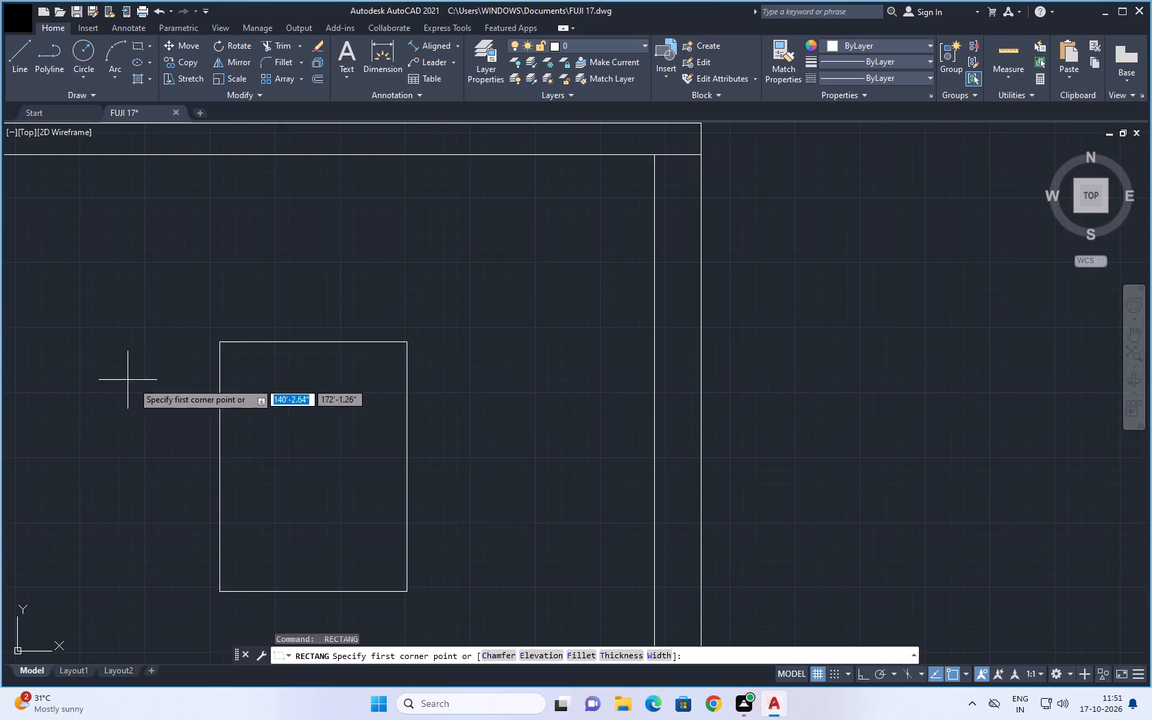
click(221, 343)
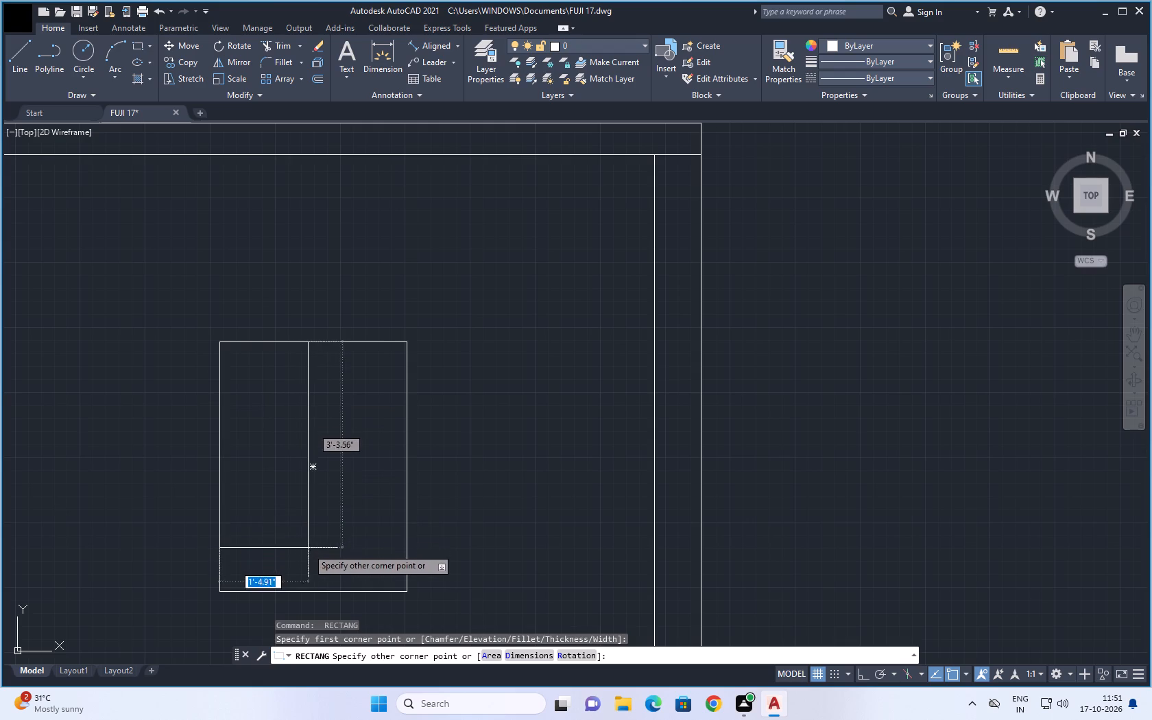
click(314, 590)
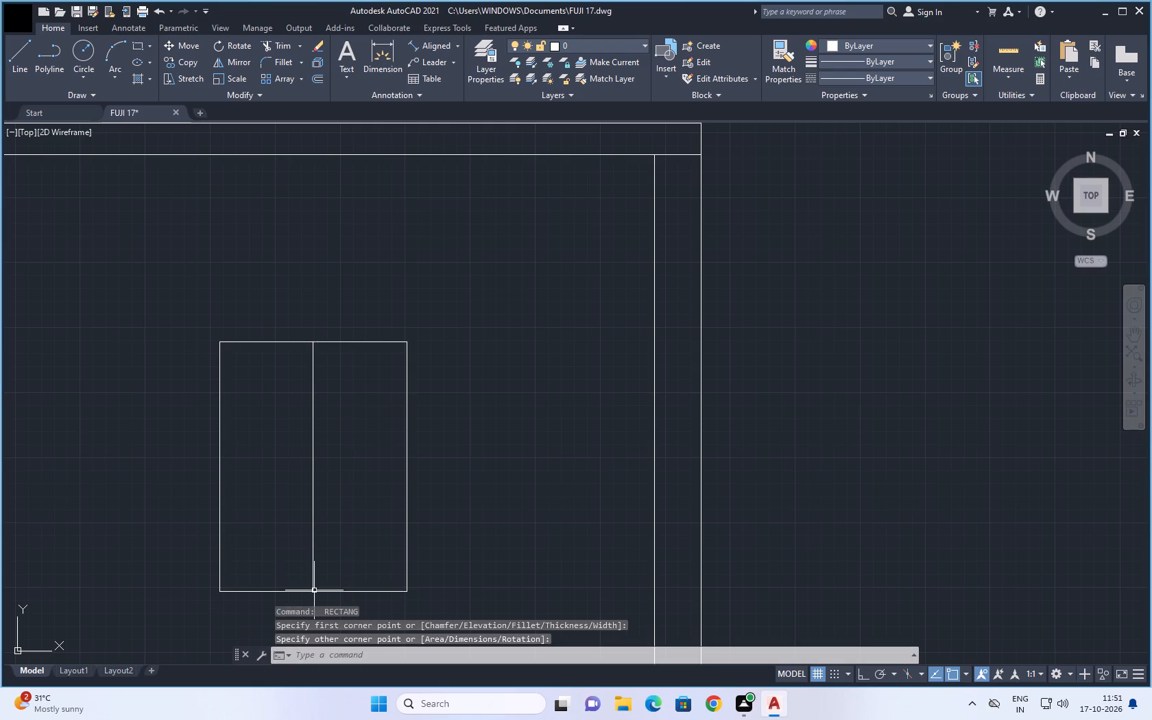
key(space)
click(316, 344)
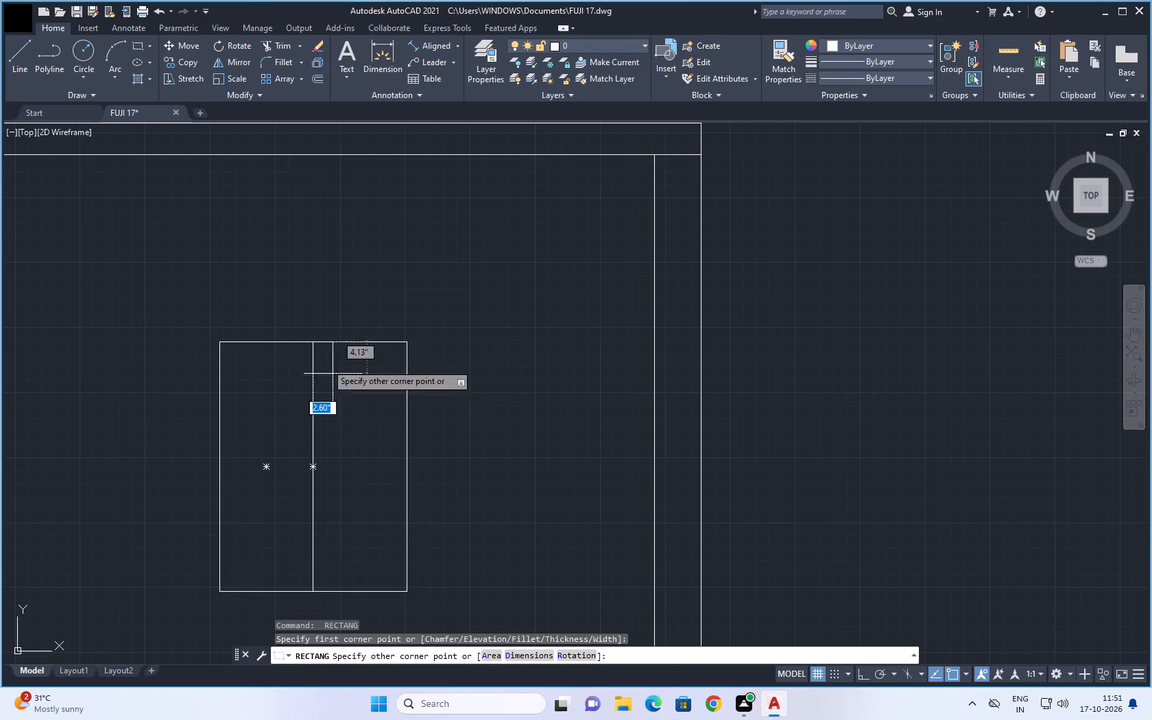
click(409, 588)
Examine the front elevation, checking the divided windows, the staircase profile and the entrance steps beside the wall guide lines.
scroll(463, 492, down, 2)
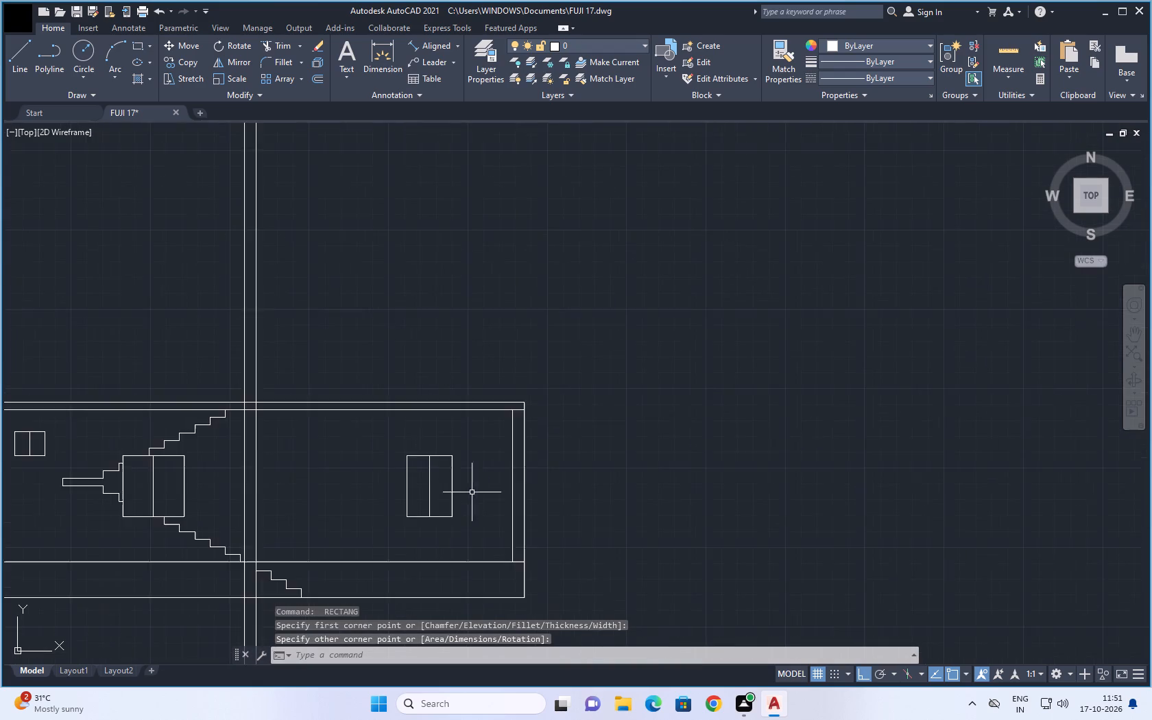
scroll(473, 492, down, 2)
middle_drag(579, 483, 655, 391)
middle_drag(483, 520, 529, 495)
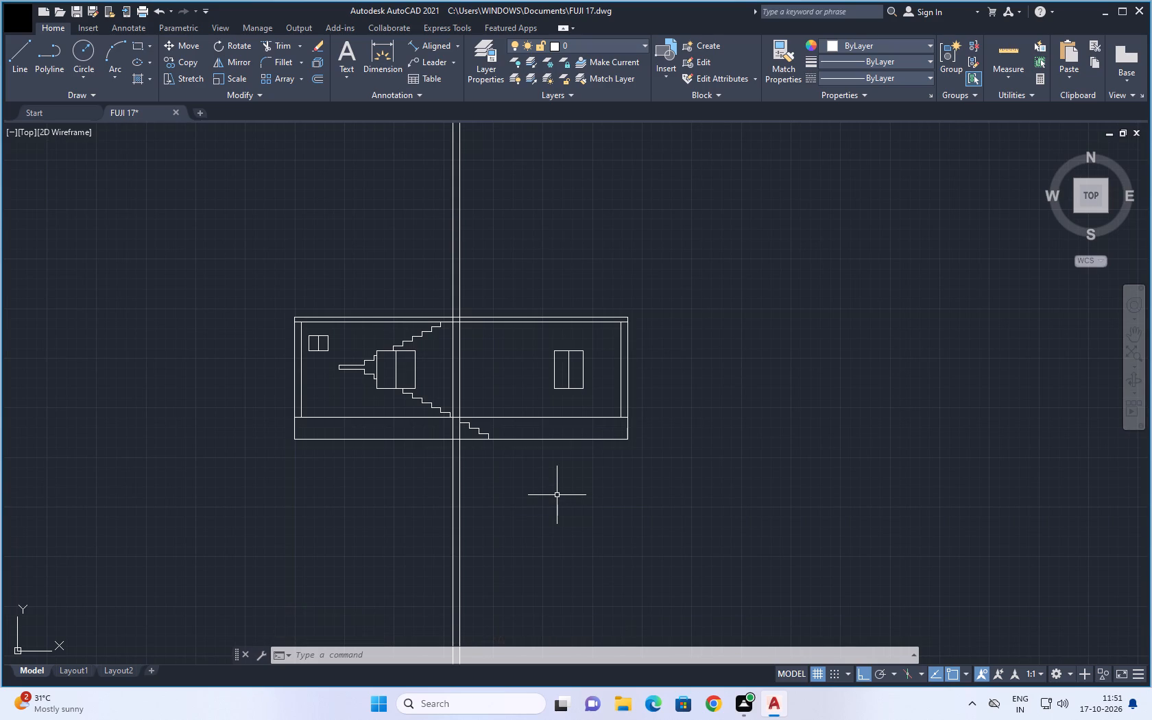
scroll(557, 507, down, 1)
middle_drag(559, 517, 559, 468)
middle_drag(539, 487, 544, 457)
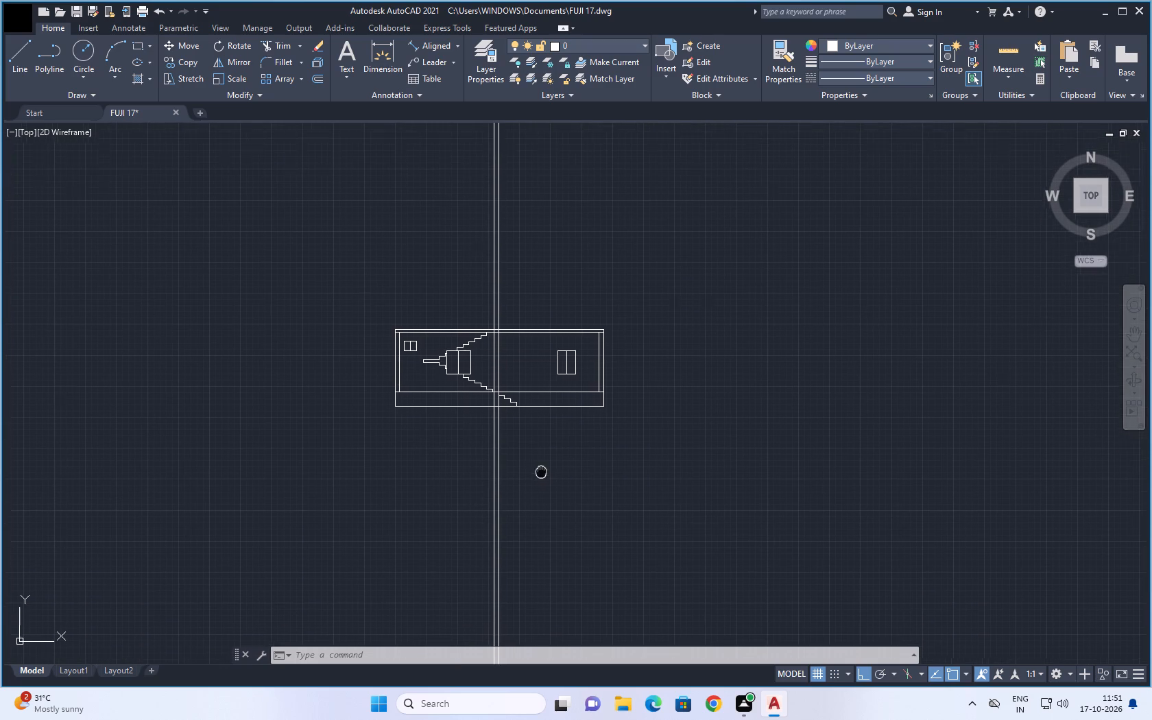
middle_drag(544, 457, 544, 450)
middle_drag(549, 451, 487, 502)
middle_drag(518, 244, 520, 239)
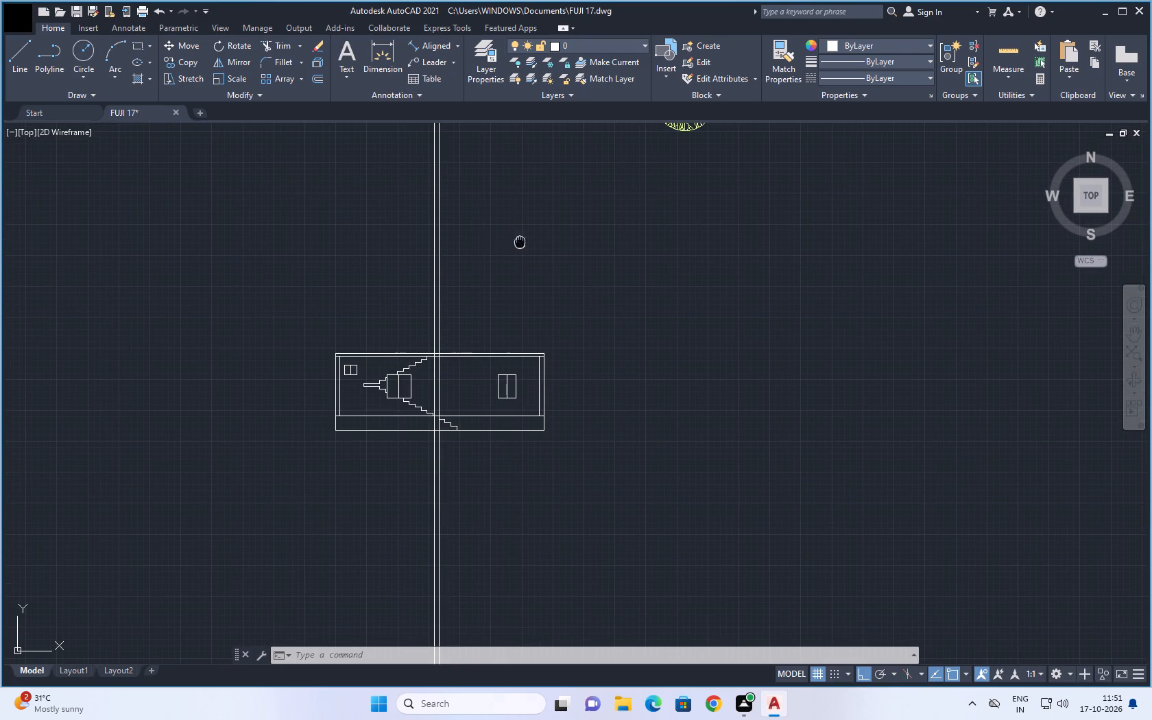
middle_drag(520, 239, 544, 169)
scroll(521, 483, up, 1)
middle_drag(503, 324, 601, 533)
scroll(601, 544, up, 1)
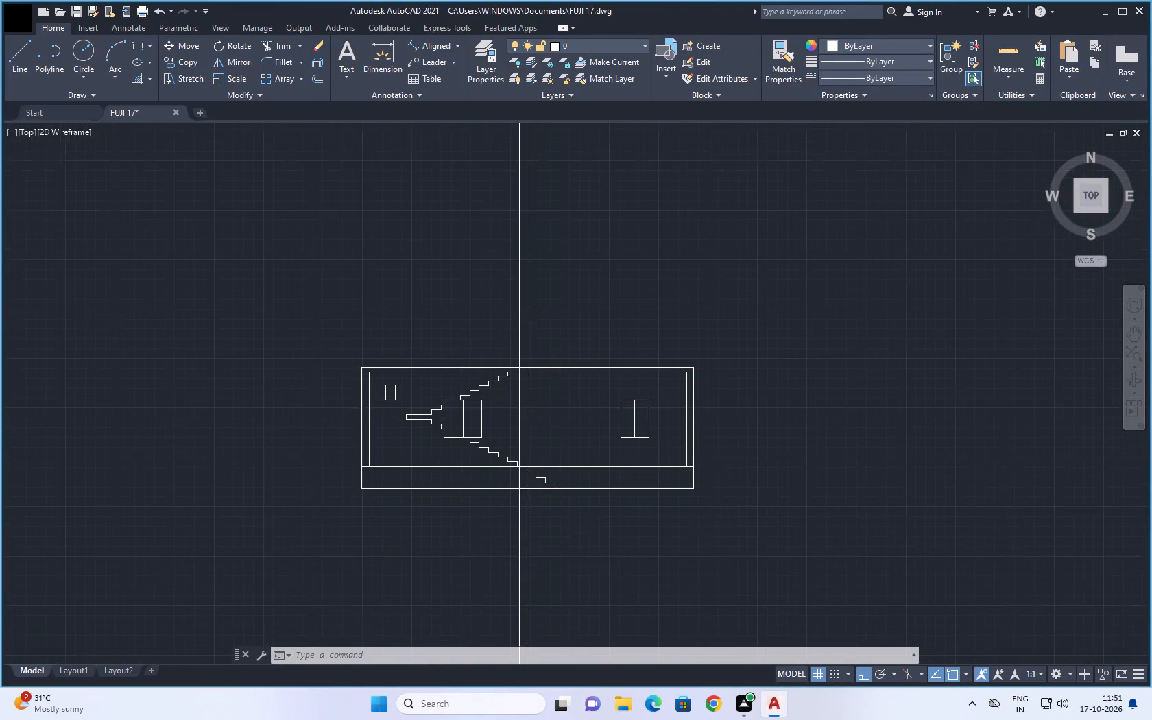
middle_drag(531, 502, 550, 490)
scroll(550, 490, up, 1)
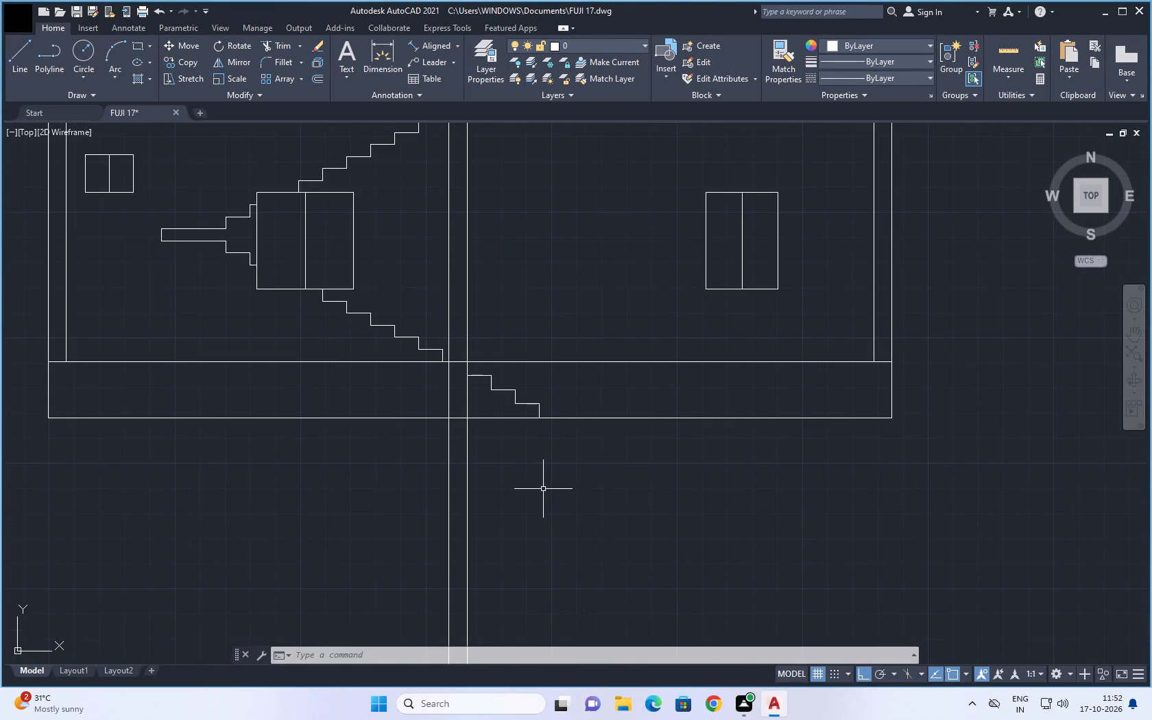
scroll(543, 489, up, 1)
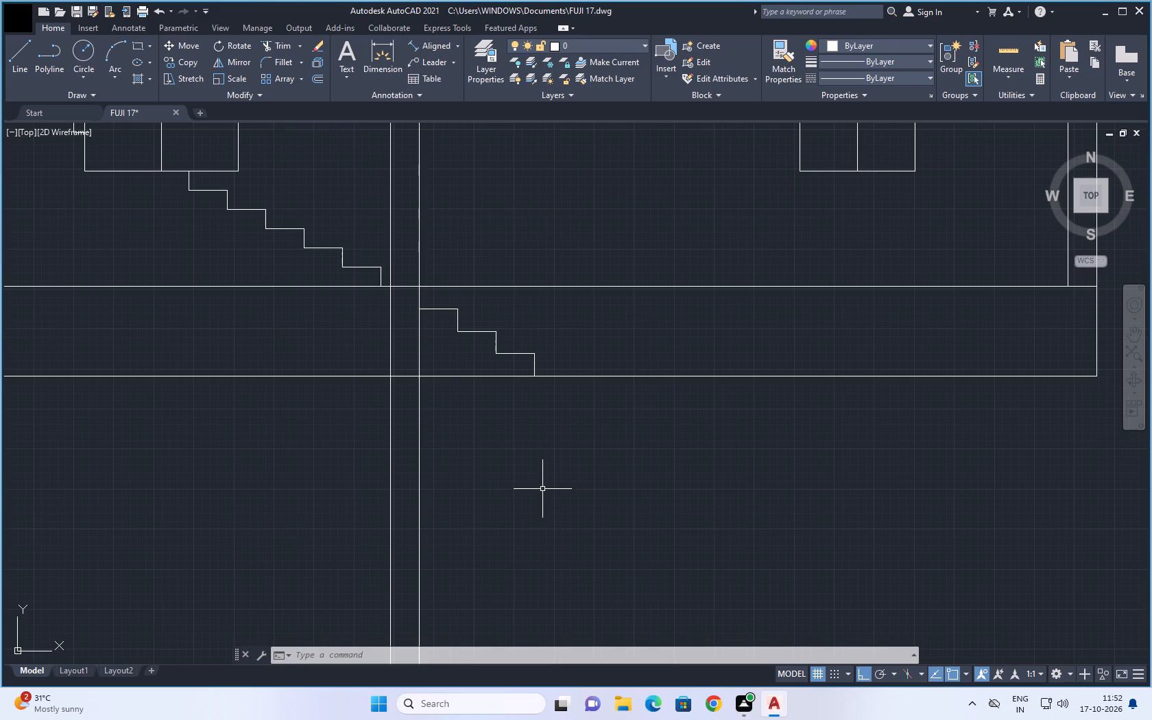
scroll(542, 489, down, 2)
middle_drag(571, 496, 564, 544)
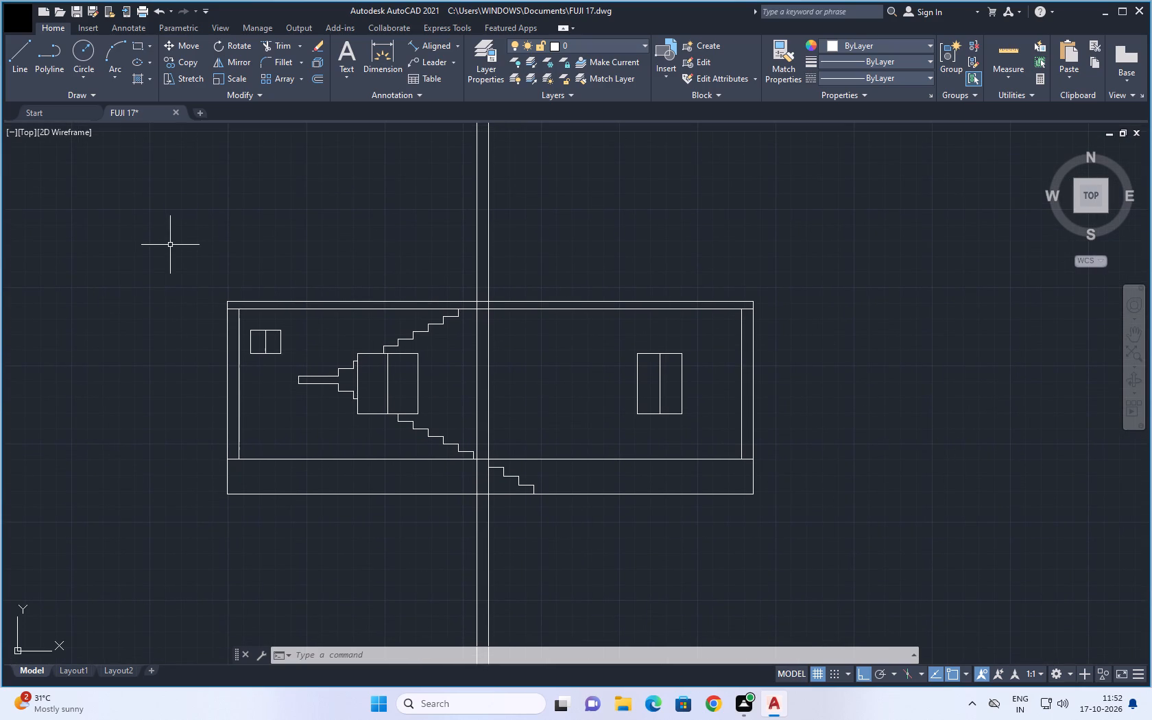
Offset both panel rectangles of the large window over the staircase inward by 1" to form frames.
key(Escape)
key(Escape)
key(o)
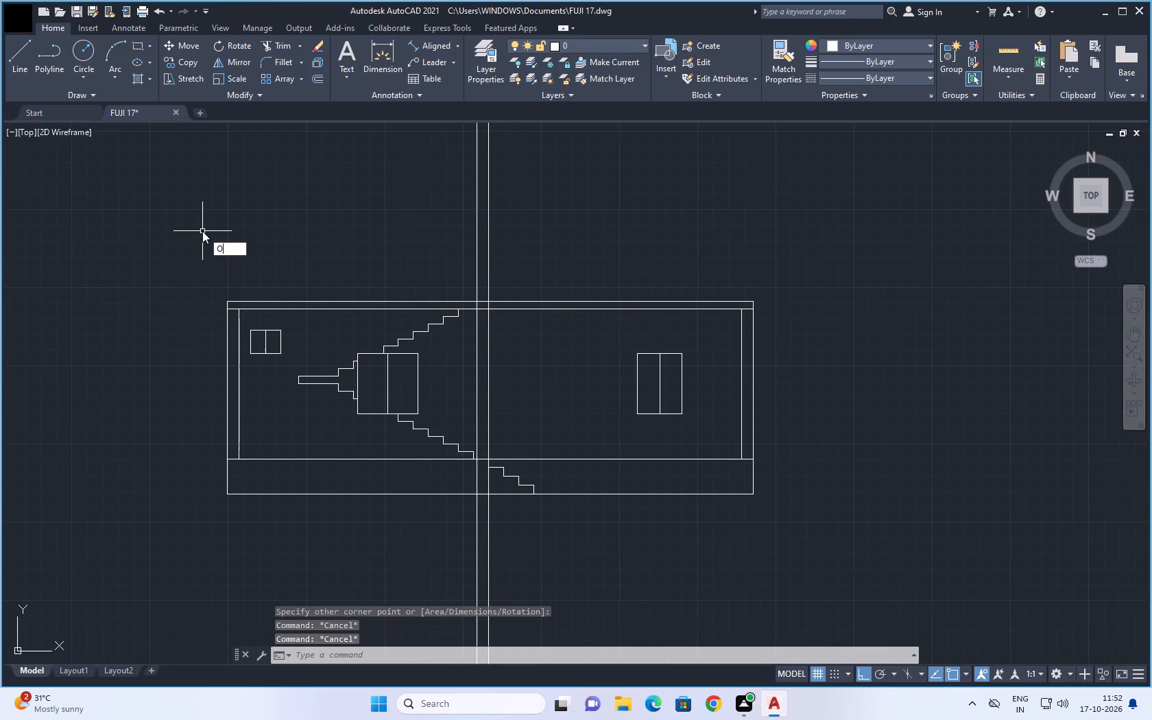
key(Return)
key(1)
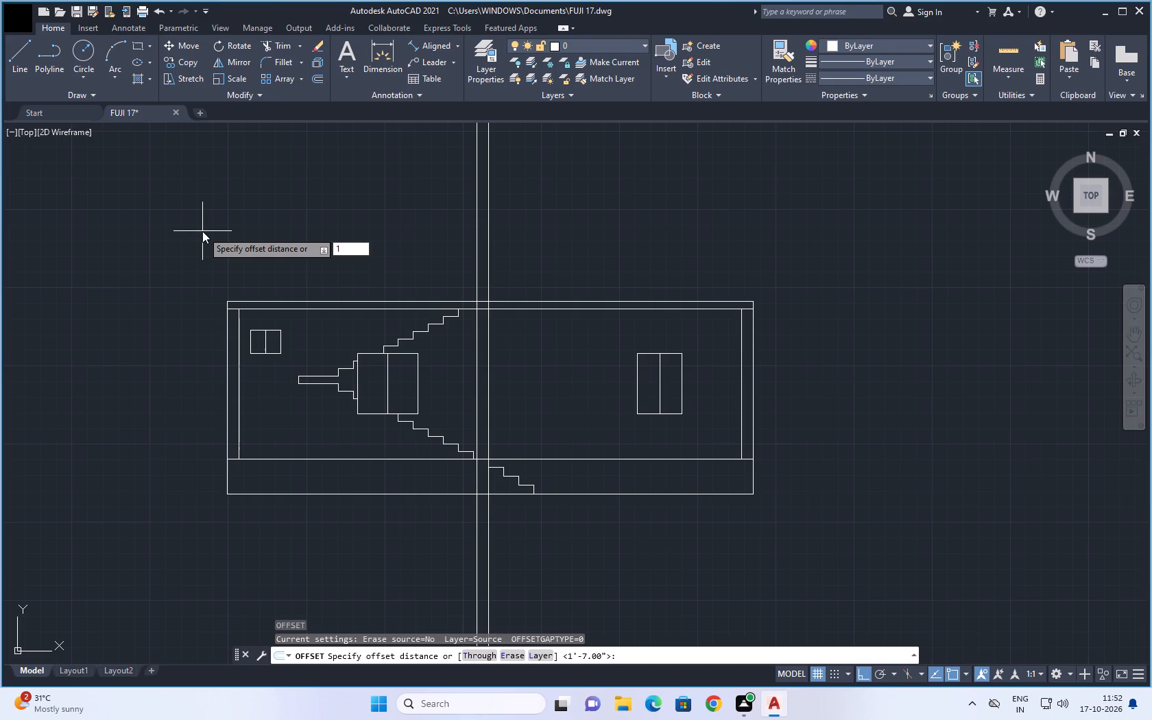
key(shift+quotedbl)
key(Return)
scroll(389, 366, up, 2)
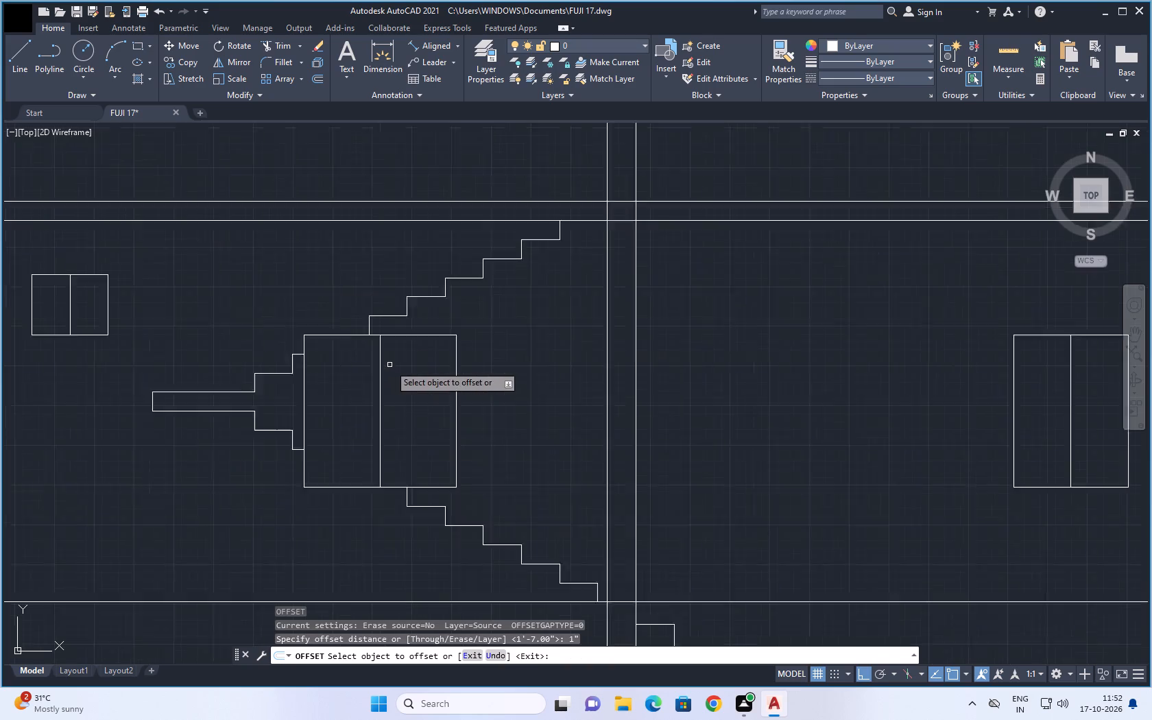
scroll(389, 365, up, 1)
click(315, 318)
click(321, 339)
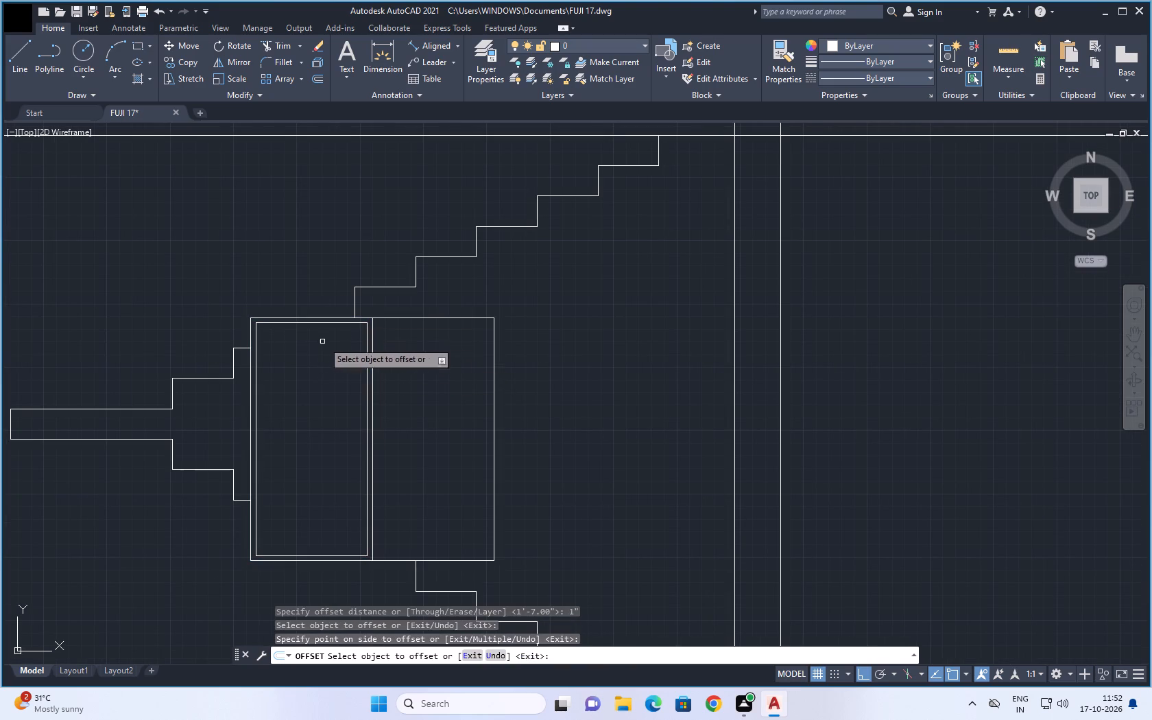
click(411, 318)
click(405, 341)
Offset both panel rectangles of the parking-side window inward by 1".
scroll(470, 362, down, 3)
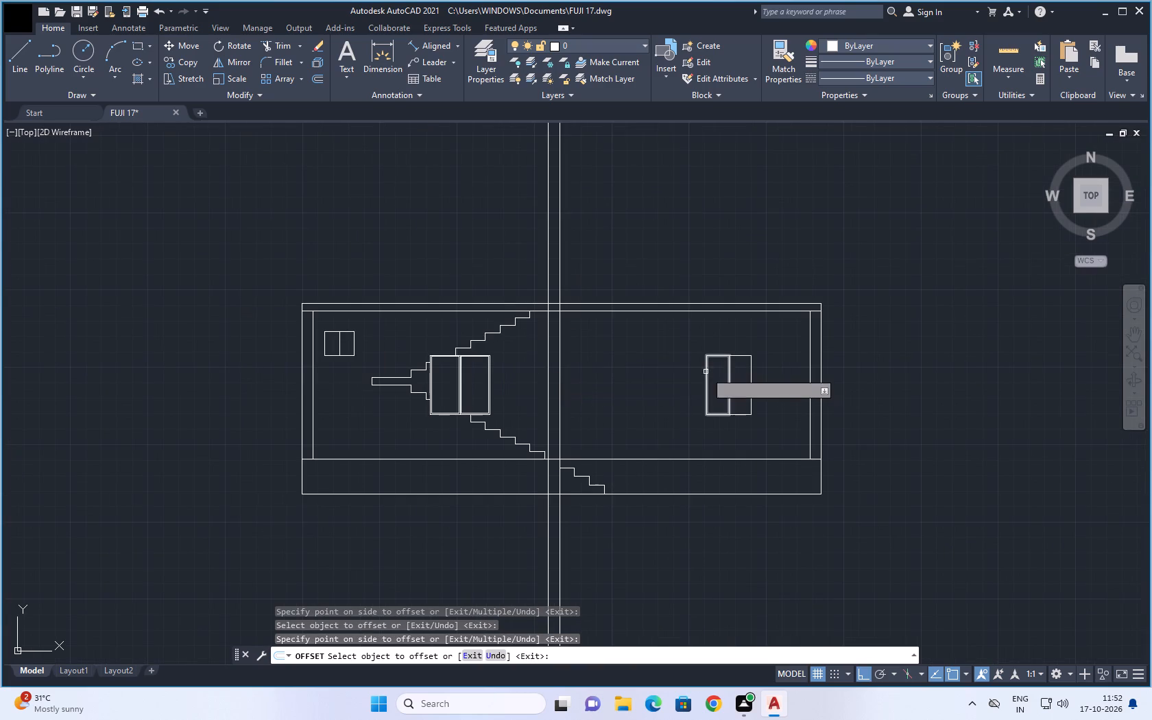
scroll(717, 364, up, 3)
click(716, 330)
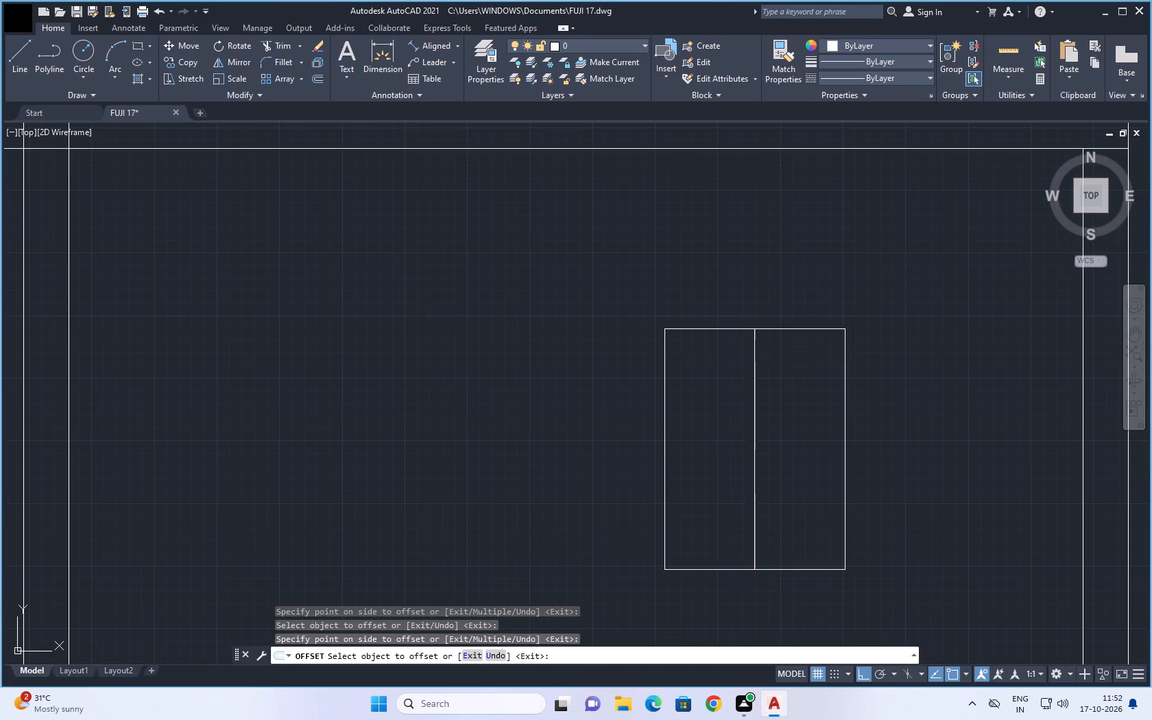
click(716, 348)
click(782, 329)
click(780, 348)
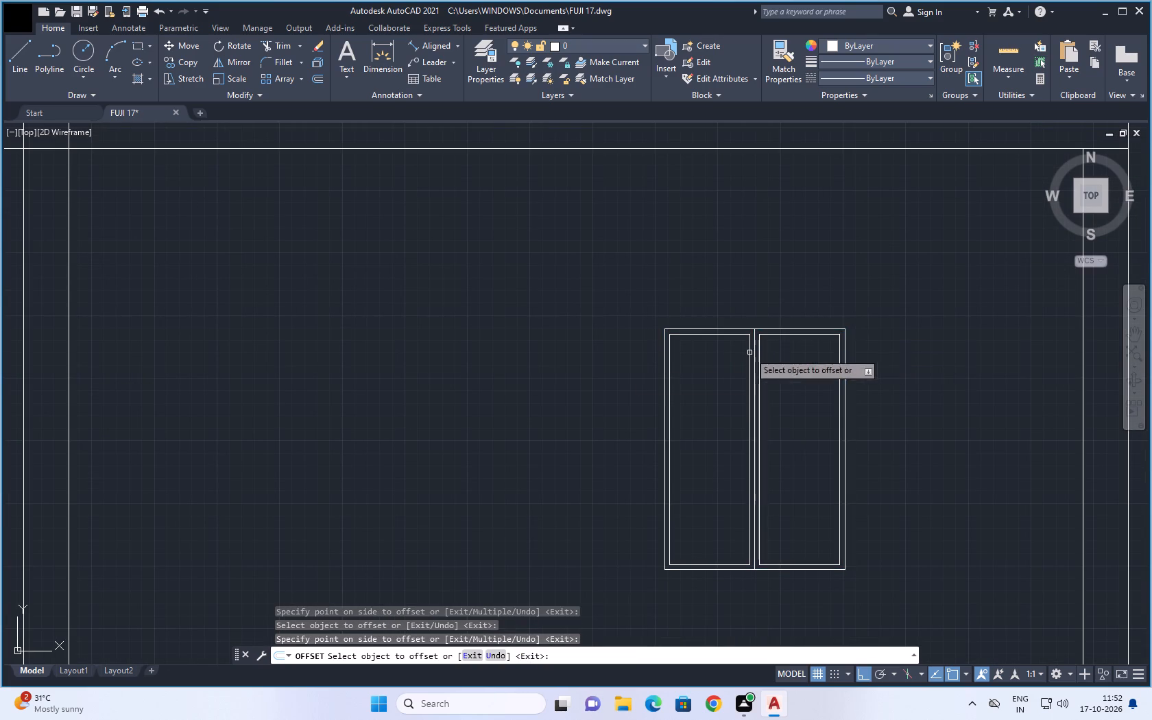
Offset both panel rectangles of the store window inward by 1".
scroll(560, 361, down, 2)
middle_drag(505, 372, 926, 318)
scroll(421, 280, up, 3)
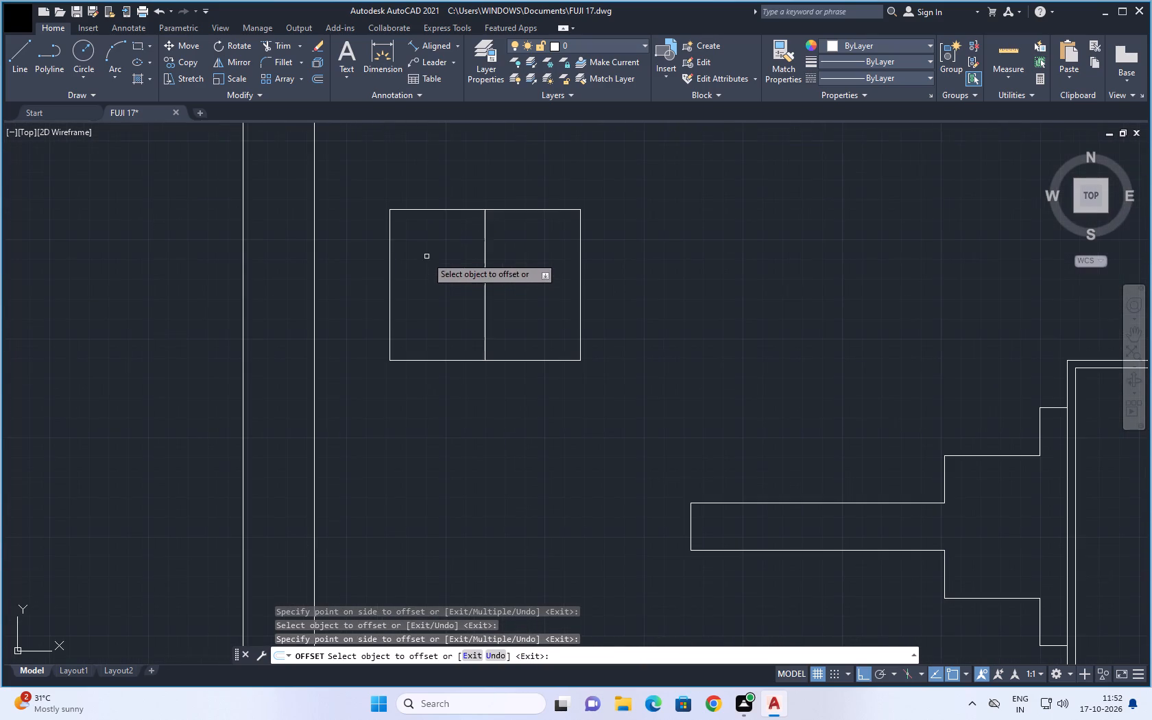
click(433, 208)
click(440, 237)
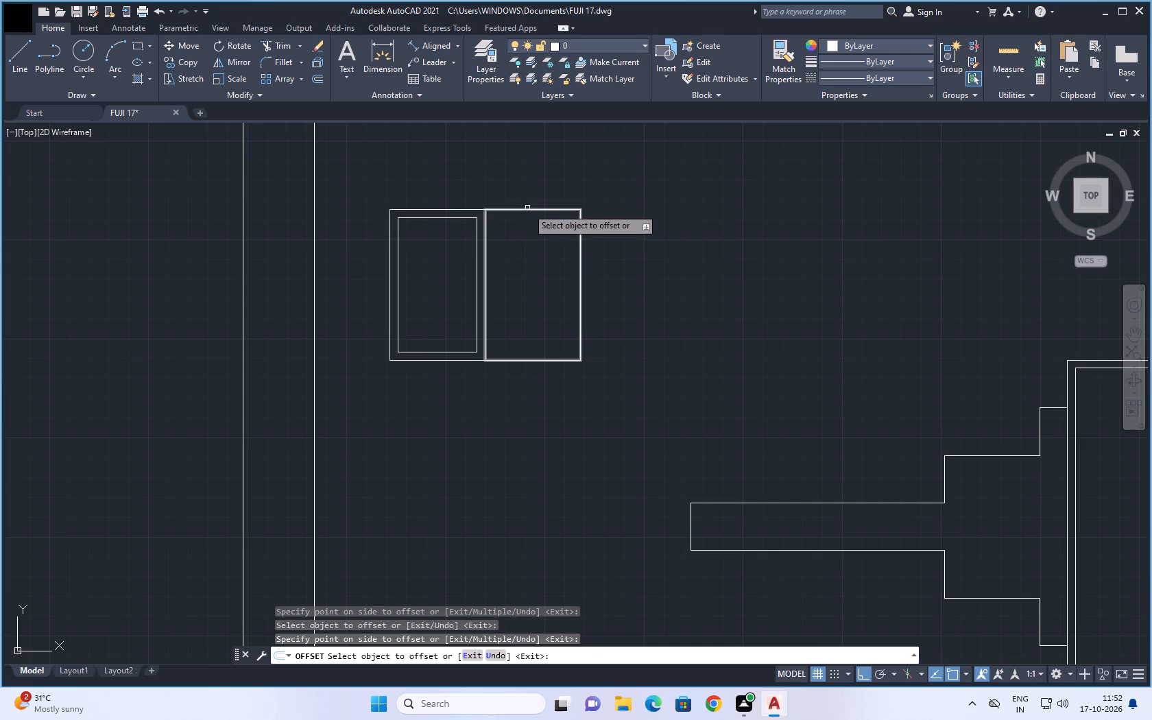
click(527, 210)
click(516, 252)
Examine the front elevation and its framed windows together with the floor plan, and end the offsetting.
scroll(579, 267, down, 2)
scroll(657, 289, down, 1)
middle_drag(657, 289, 477, 287)
scroll(563, 287, down, 1)
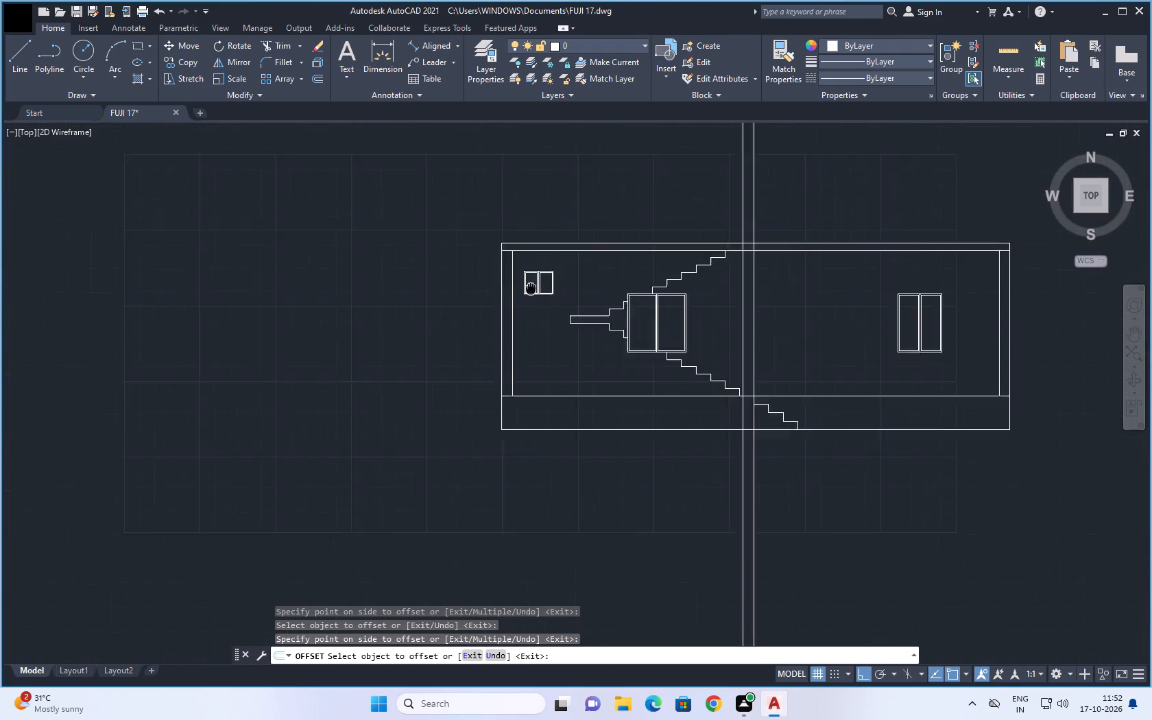
middle_drag(477, 287, 343, 272)
middle_drag(629, 435, 569, 443)
scroll(790, 404, down, 1)
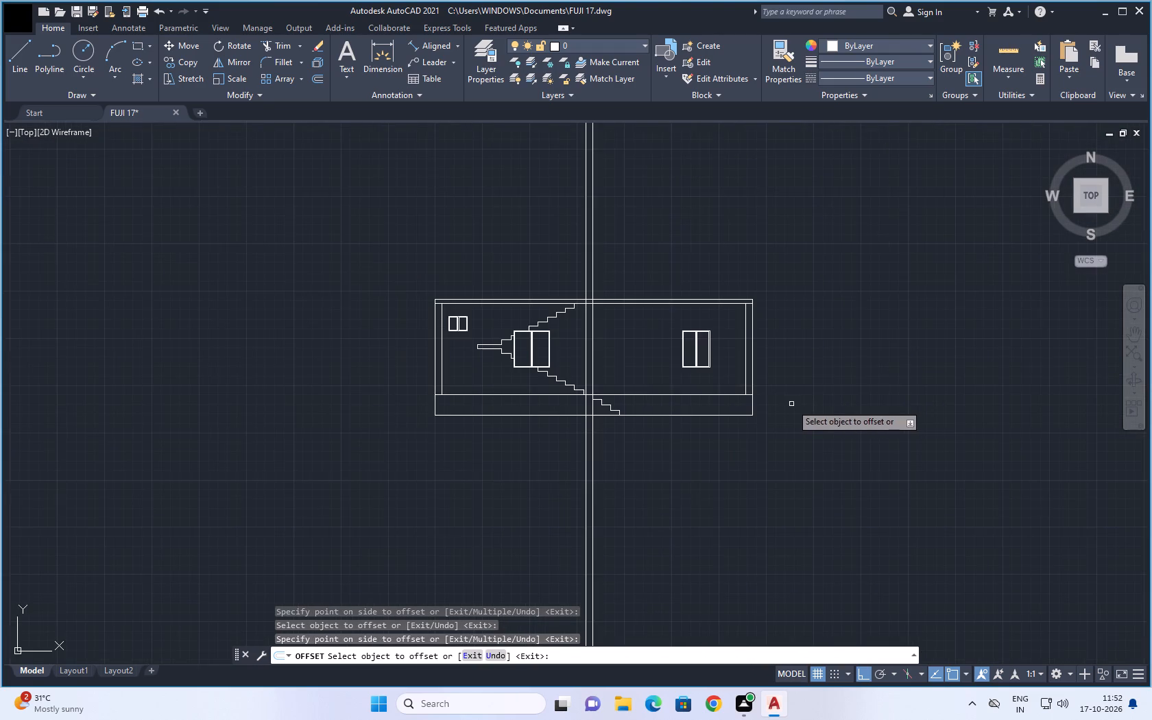
middle_drag(802, 393, 742, 398)
scroll(630, 449, up, 1)
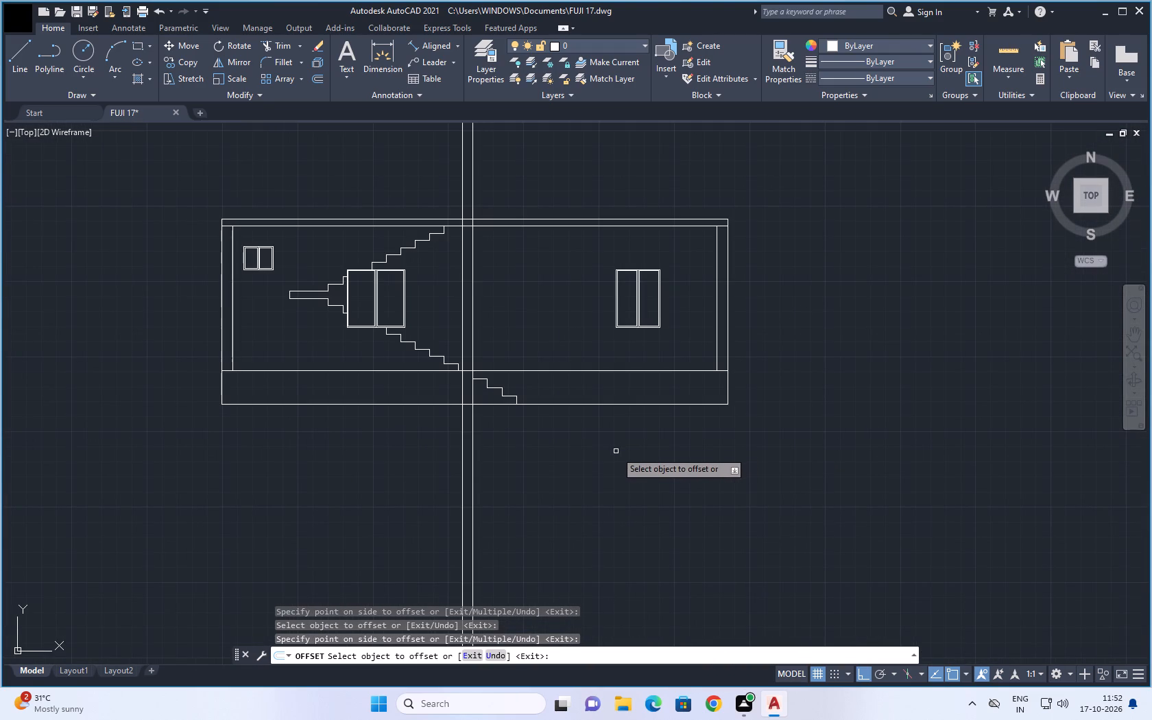
middle_drag(553, 461, 553, 483)
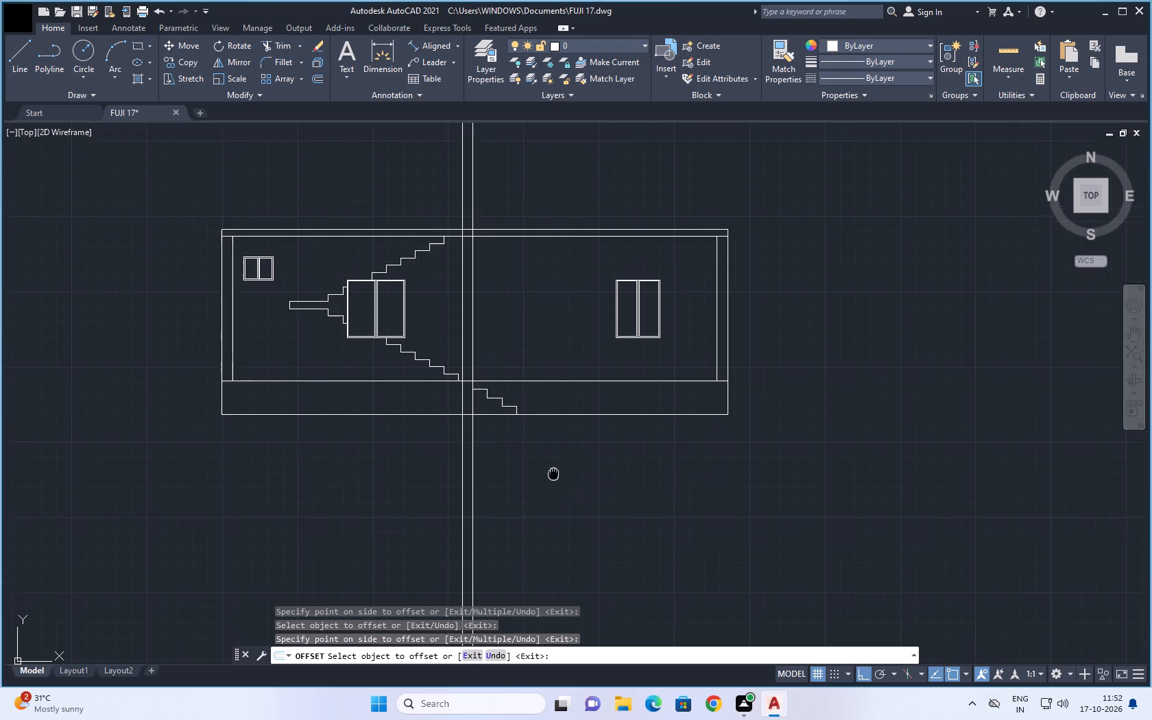
middle_drag(553, 483, 553, 503)
scroll(700, 470, down, 3)
middle_drag(766, 350, 666, 411)
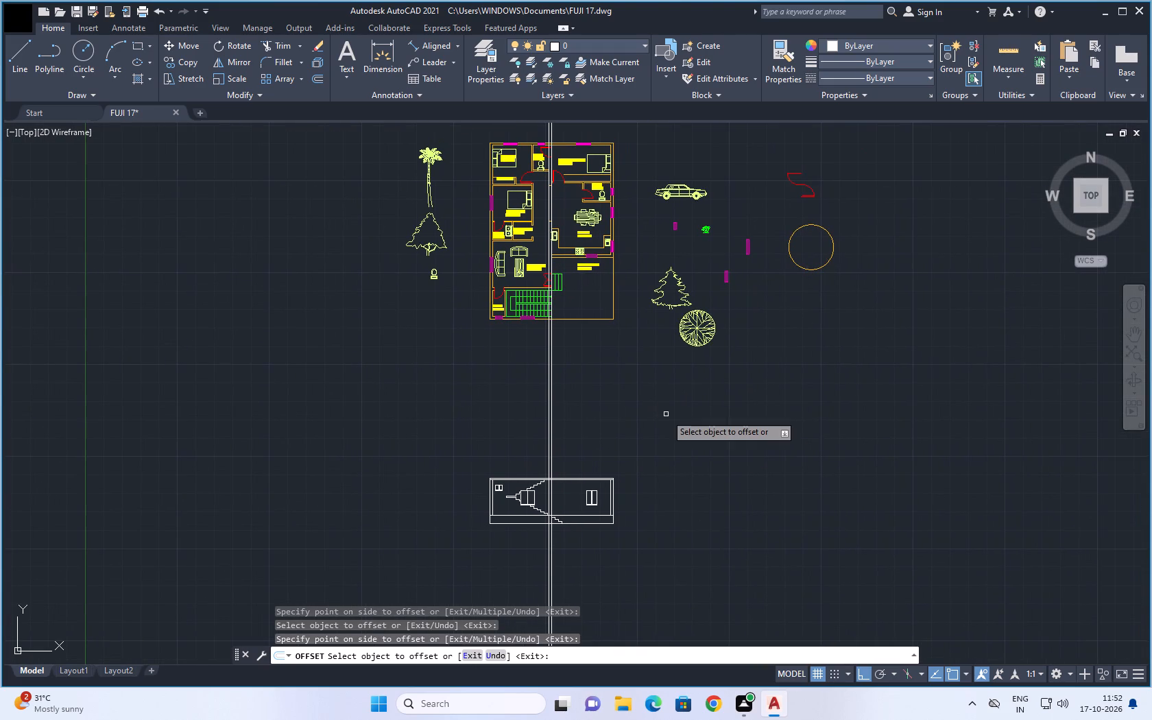
scroll(662, 422, down, 2)
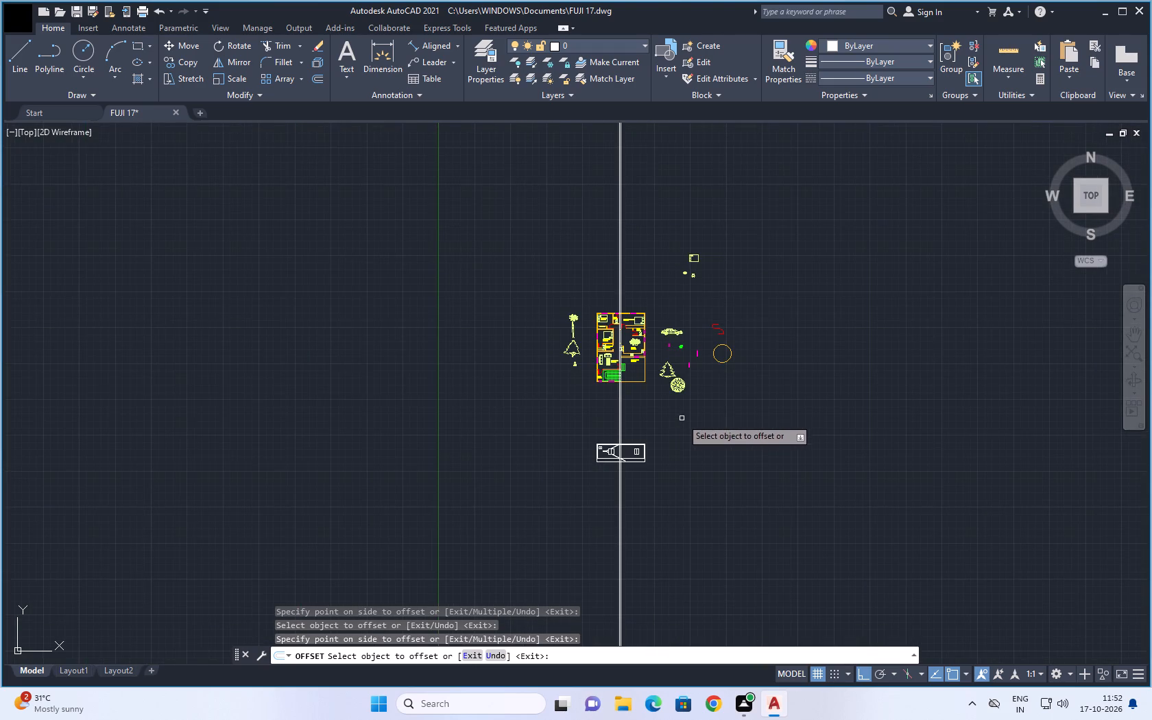
middle_drag(691, 408, 647, 408)
scroll(632, 417, up, 2)
middle_drag(624, 417, 649, 353)
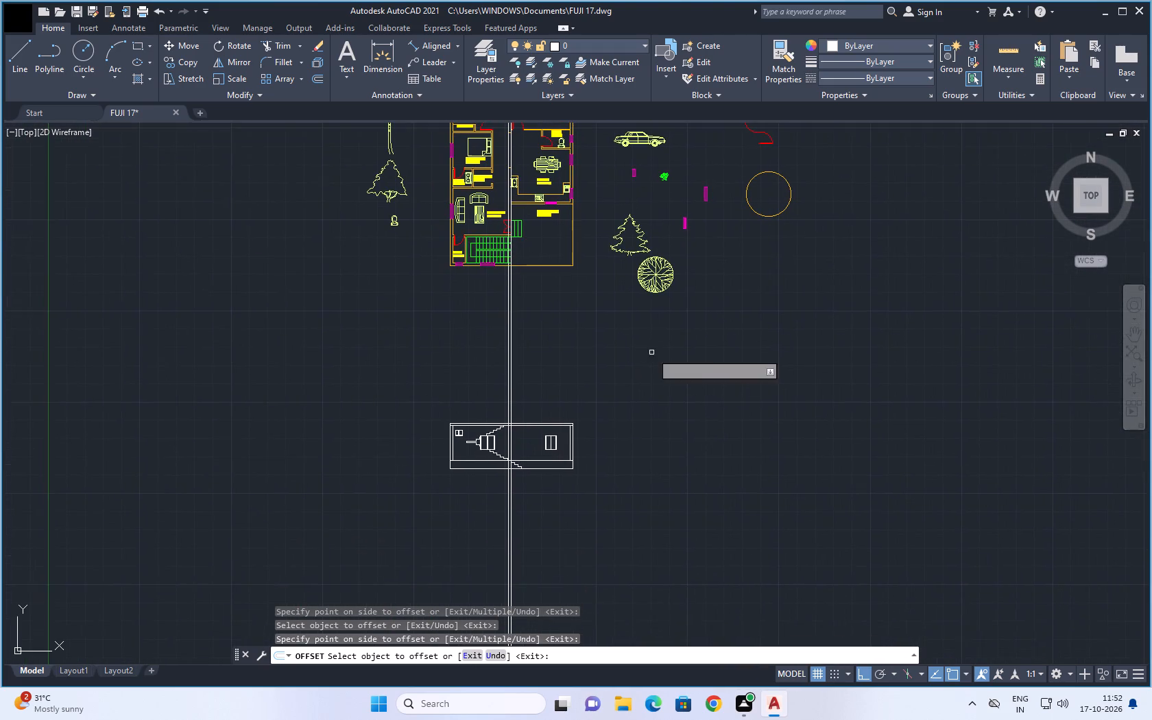
scroll(526, 508, up, 2)
middle_drag(523, 481, 540, 468)
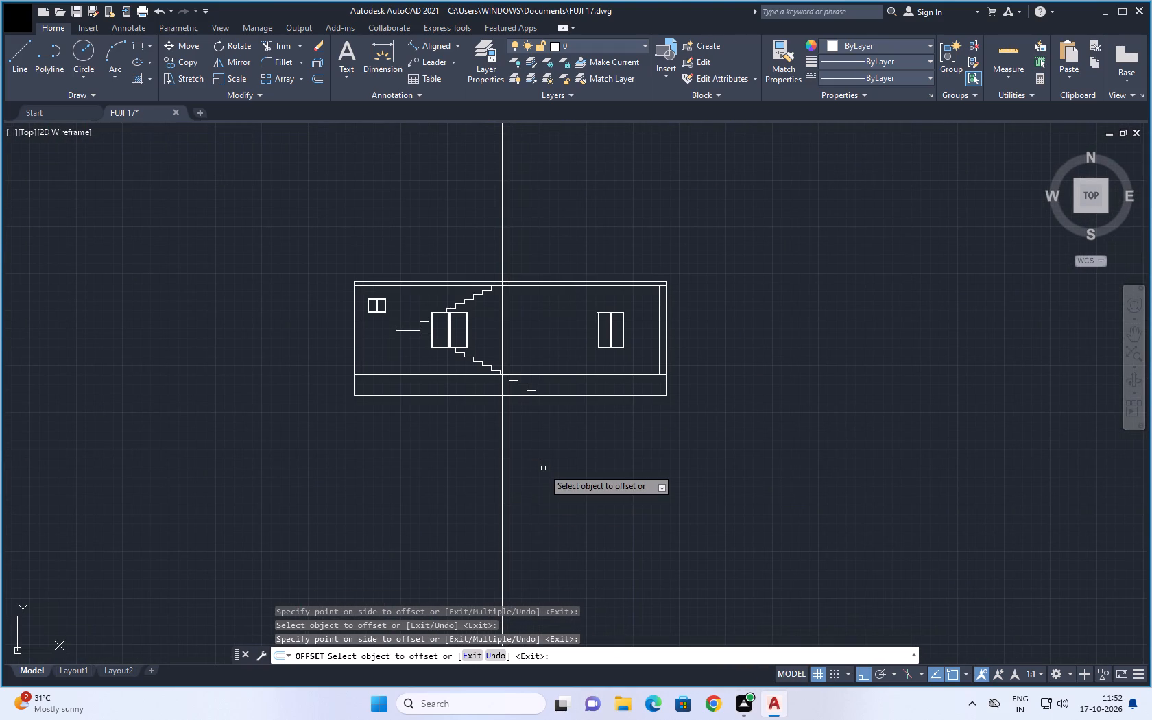
scroll(565, 441, up, 1)
middle_drag(565, 441, 560, 488)
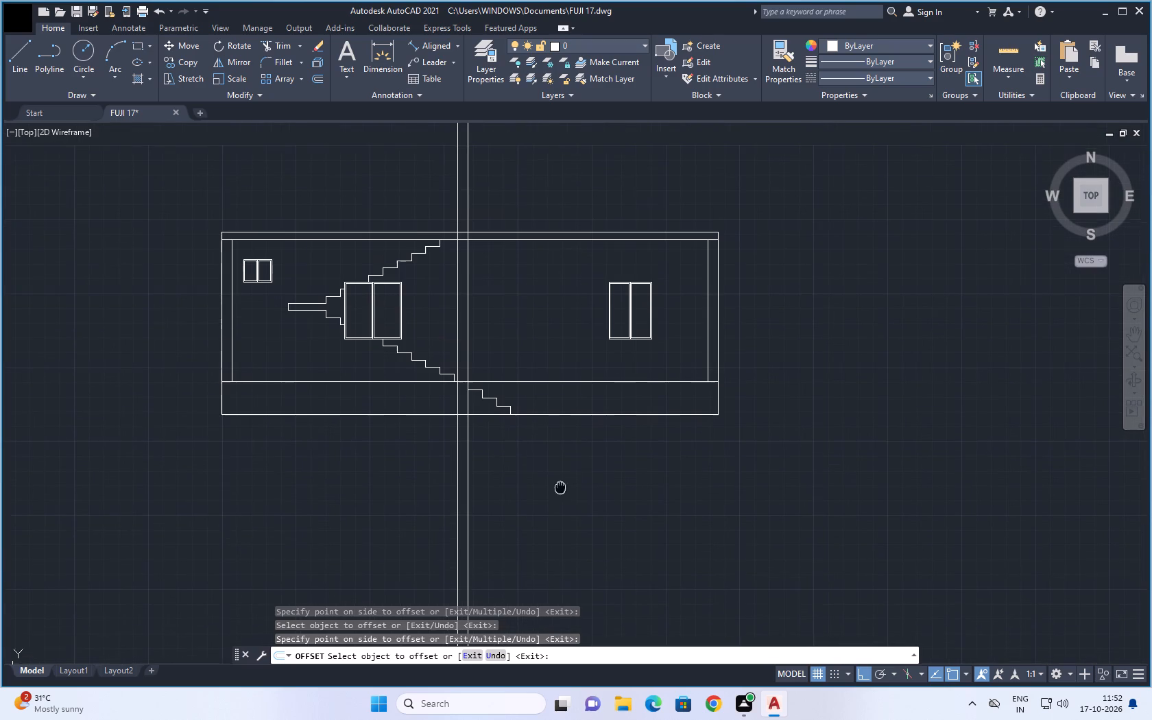
middle_drag(560, 488, 560, 489)
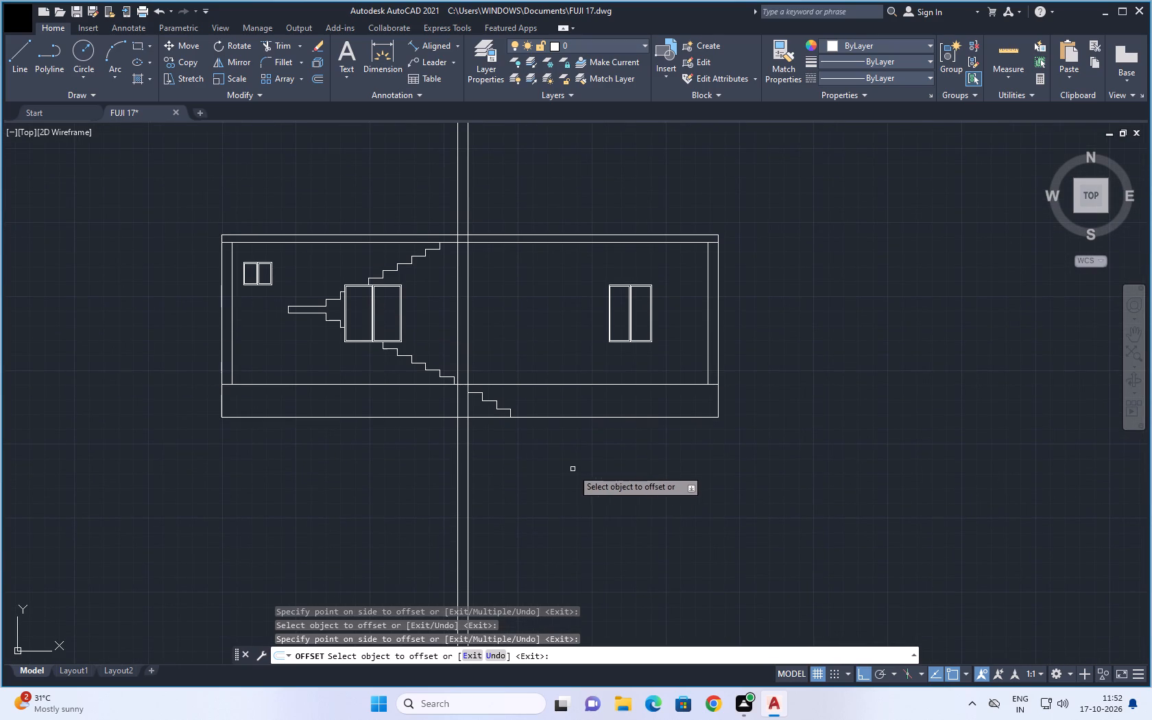
middle_drag(573, 469, 539, 546)
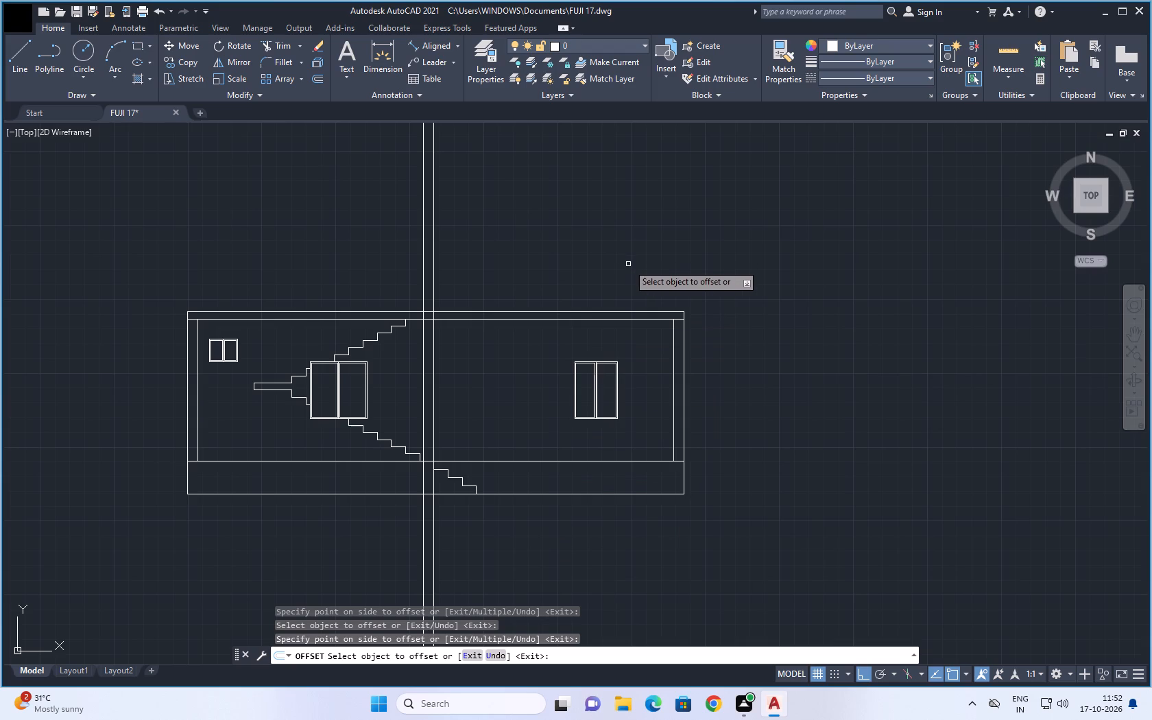
key(Escape)
key(Escape)
Compare the ground-floor plan with the front elevation around the store, staircase and open parking.
middle_drag(616, 215, 622, 427)
scroll(610, 328, down, 2)
middle_drag(679, 250, 661, 286)
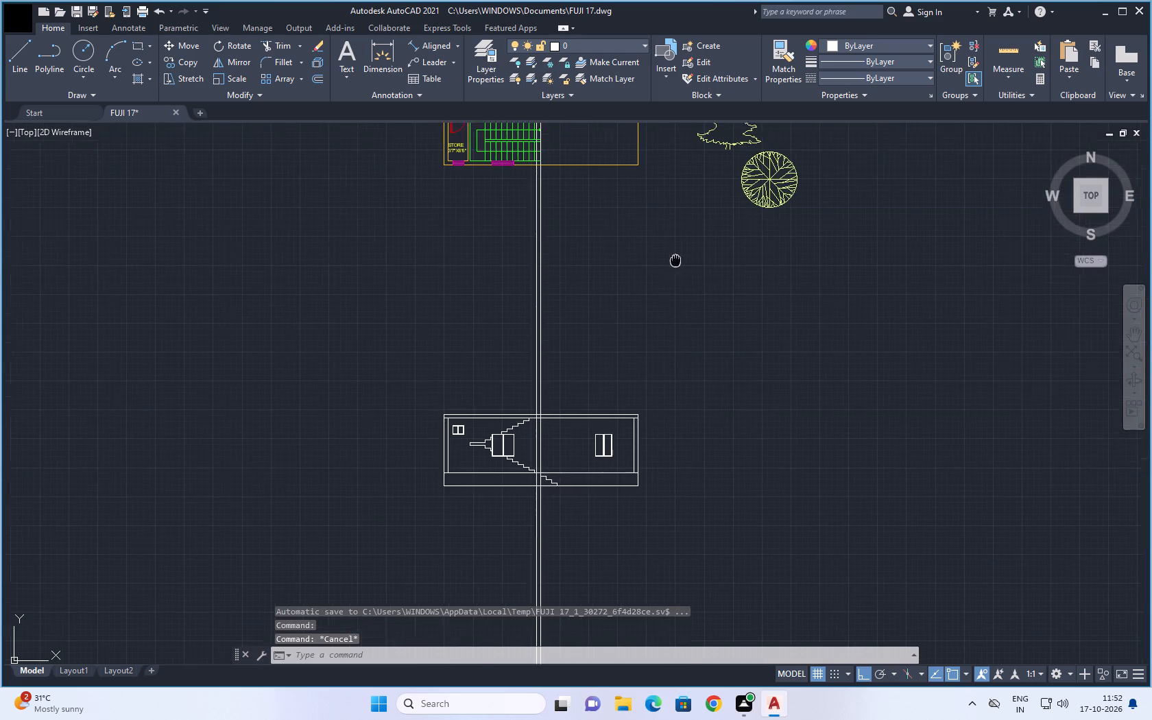
middle_drag(661, 286, 597, 422)
middle_drag(511, 363, 500, 400)
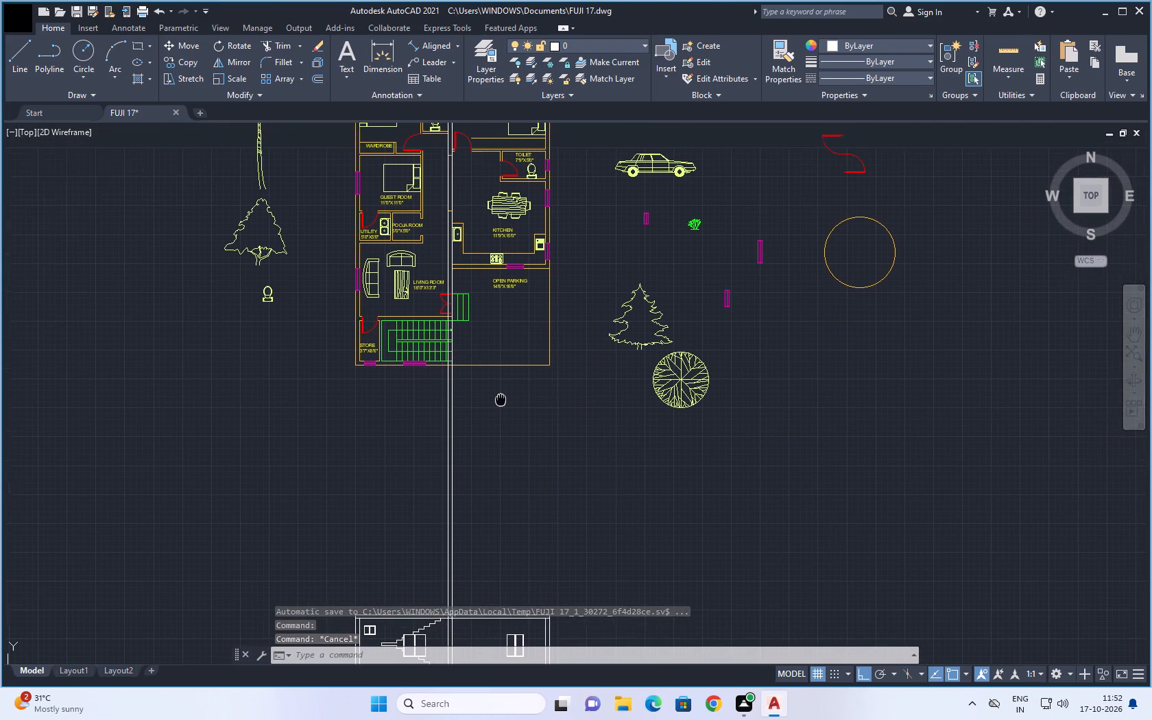
middle_drag(500, 400, 491, 331)
middle_drag(500, 396, 504, 370)
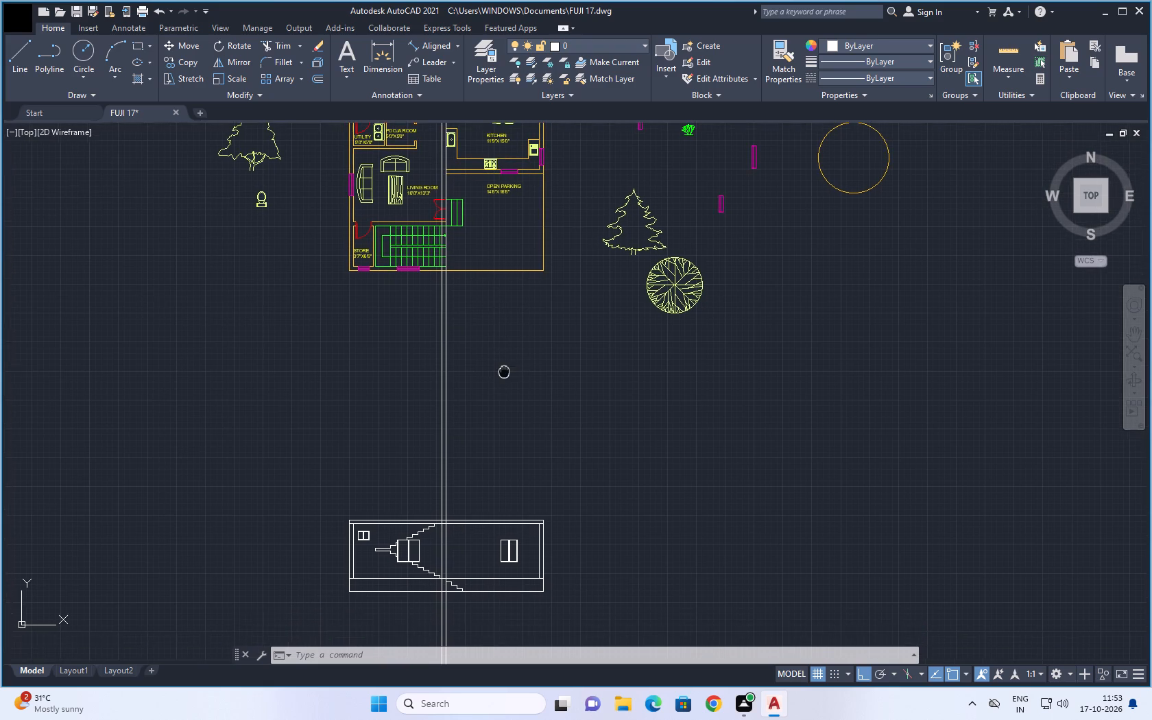
middle_drag(504, 370, 508, 424)
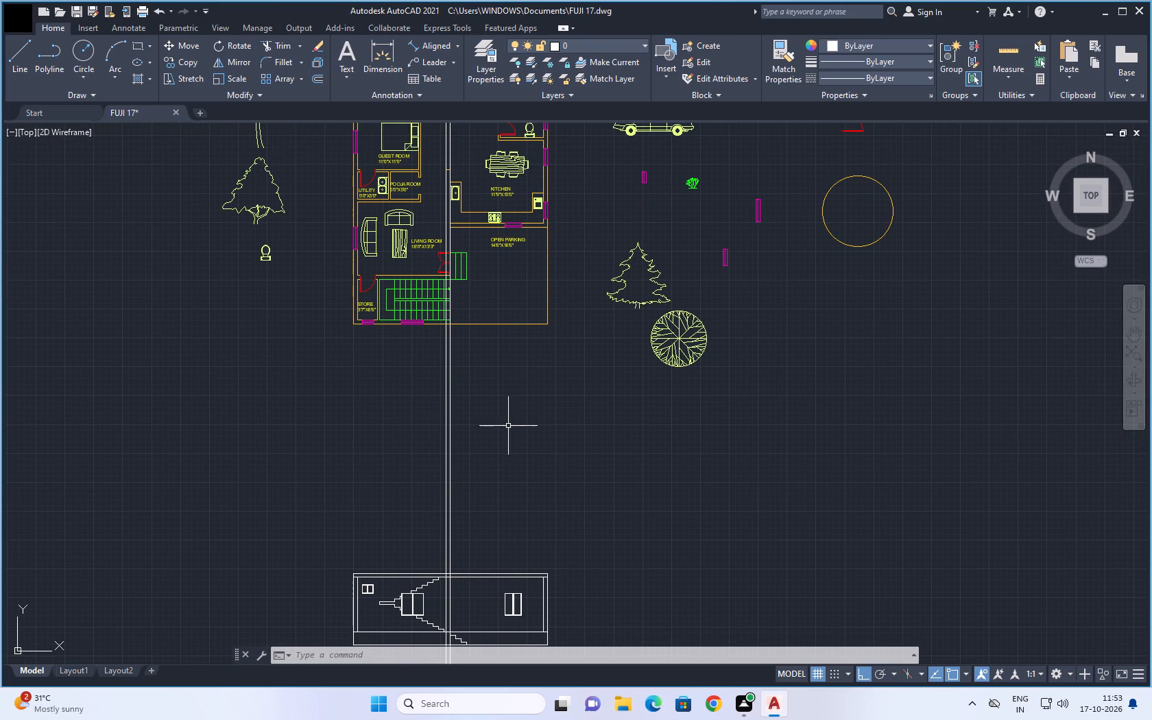
middle_drag(523, 453, 501, 502)
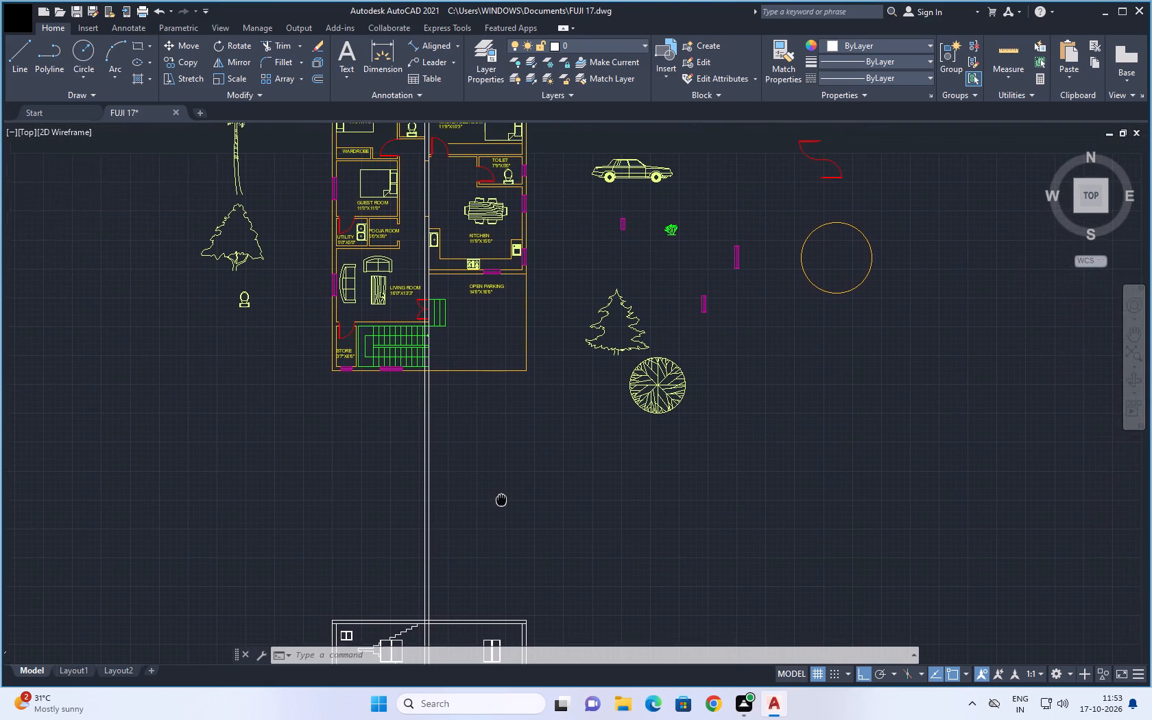
middle_drag(501, 502, 501, 542)
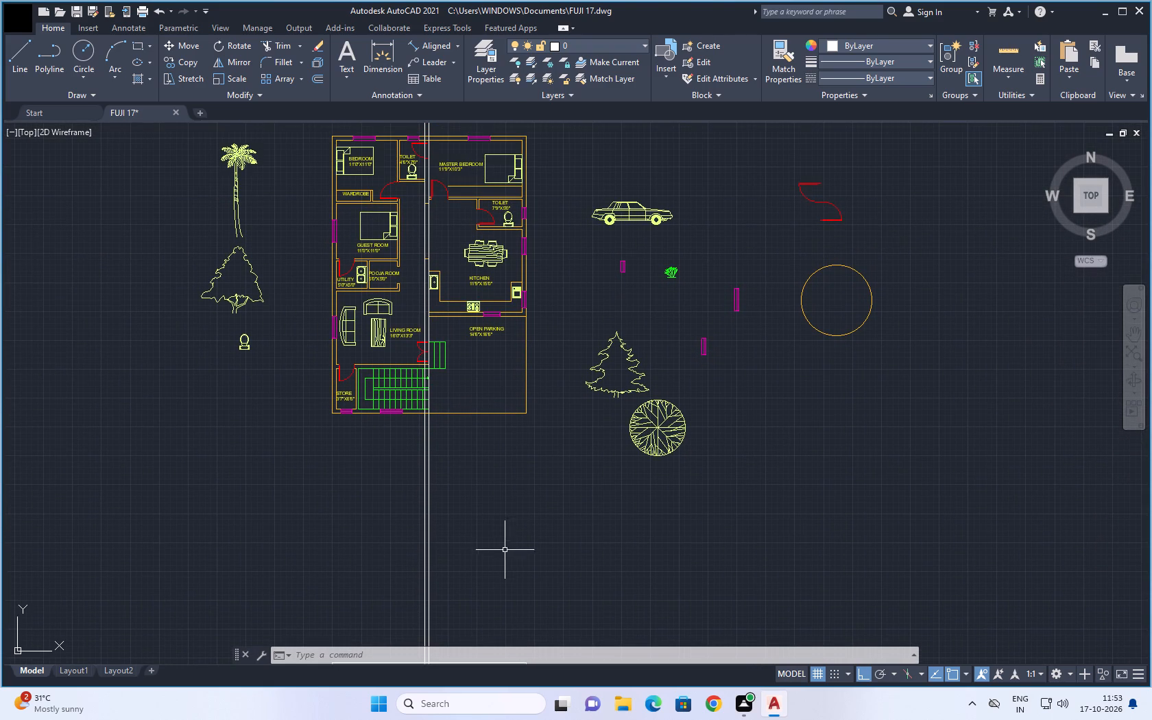
middle_drag(512, 529, 533, 298)
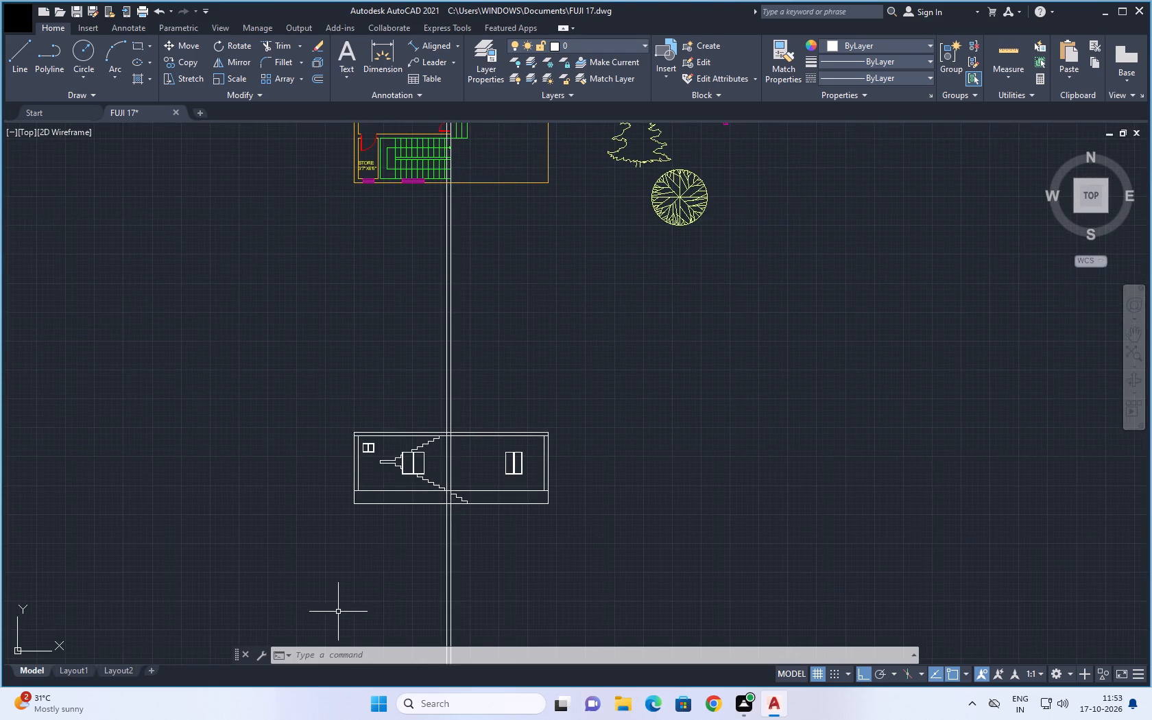
scroll(348, 592, up, 2)
middle_drag(420, 440, 386, 595)
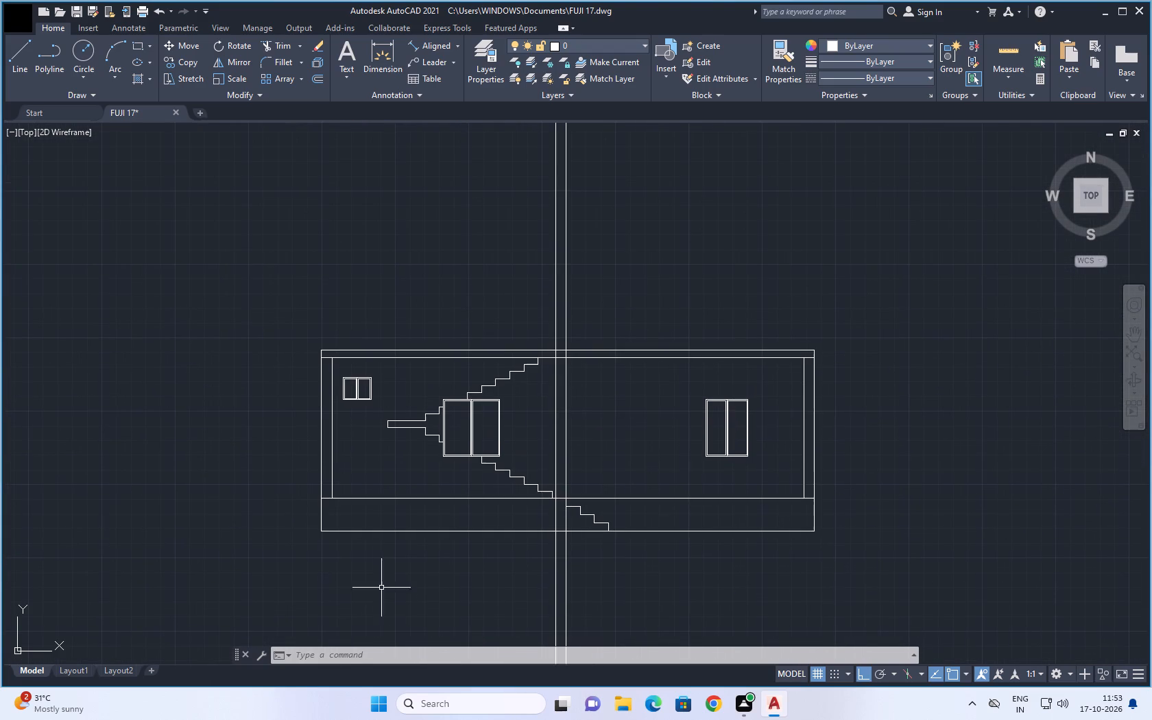
Draw a thin vertical rectangle about 2.6" wide and 10' tall beside the store-side wall, from the slab underside to the floor line.
key(Escape)
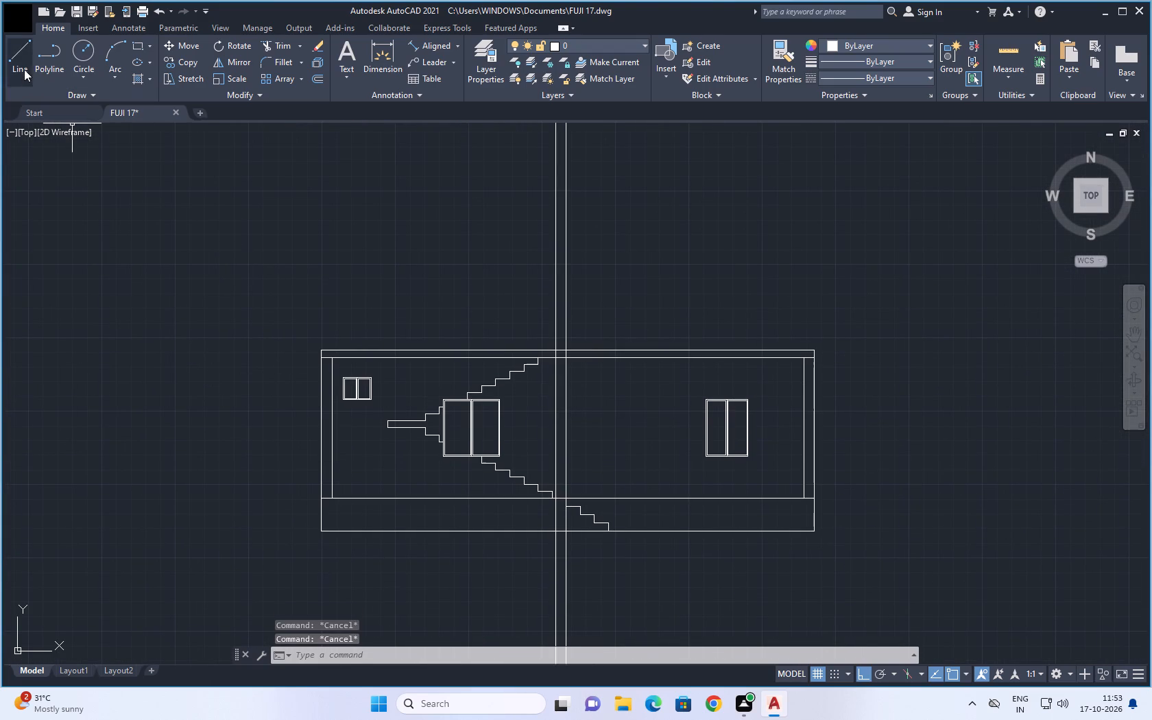
key(Escape)
click(133, 43)
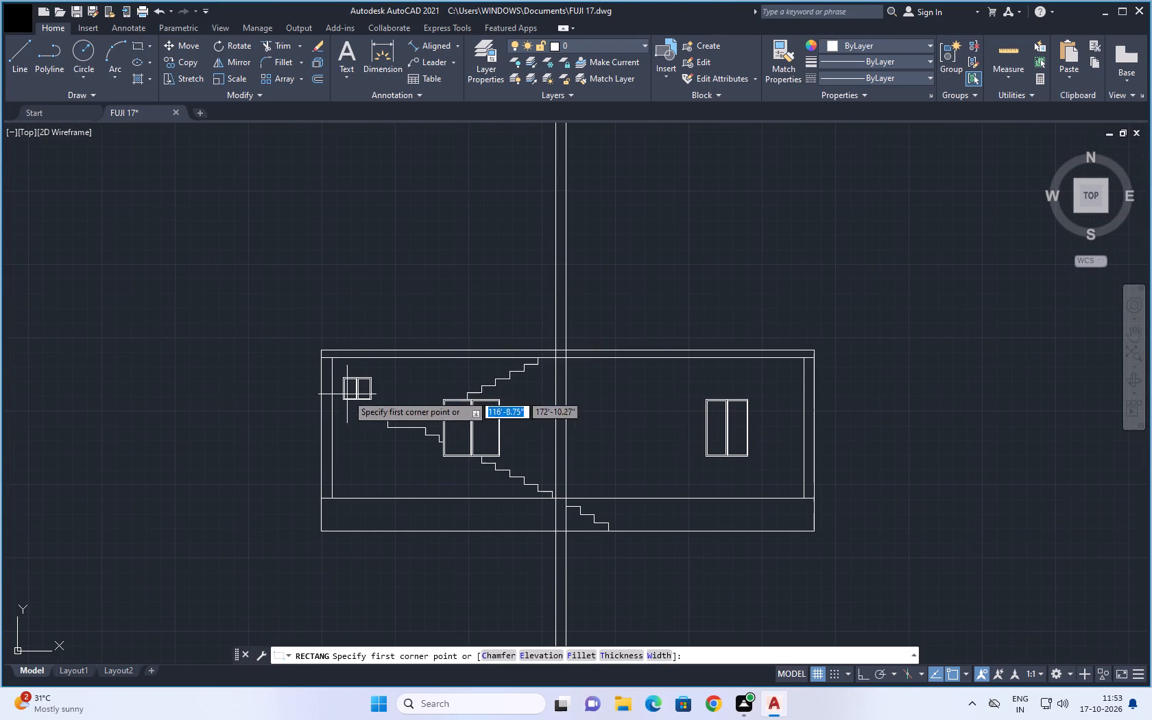
scroll(332, 361, up, 4)
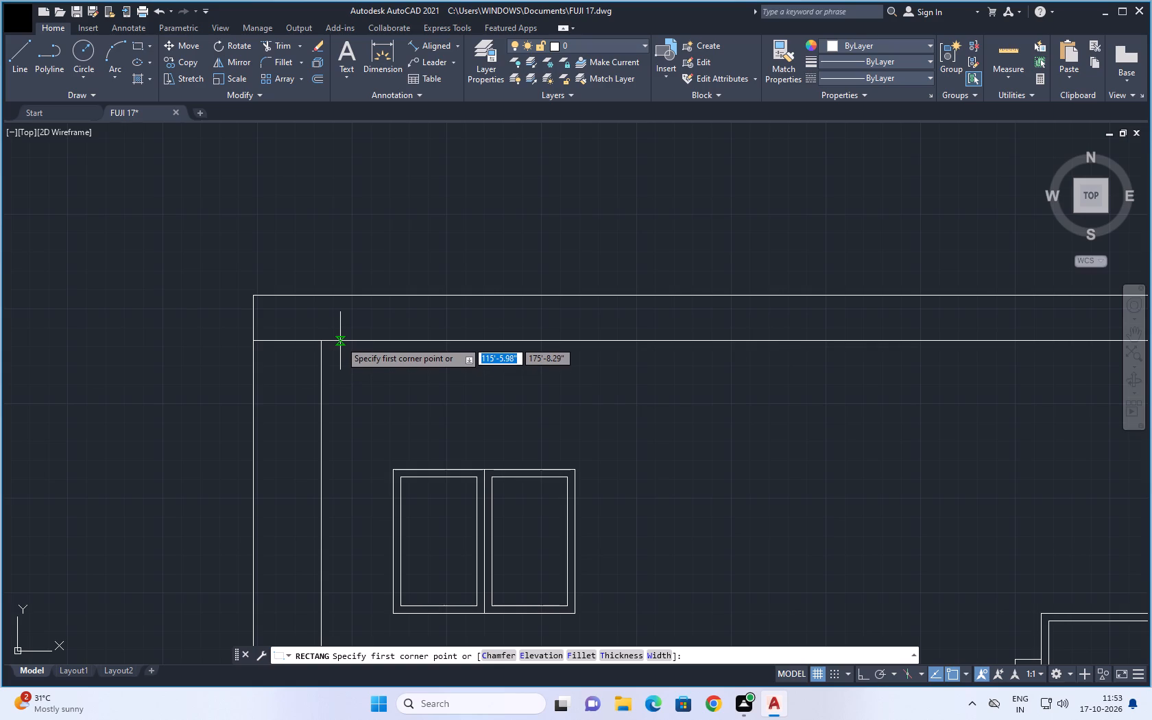
click(341, 340)
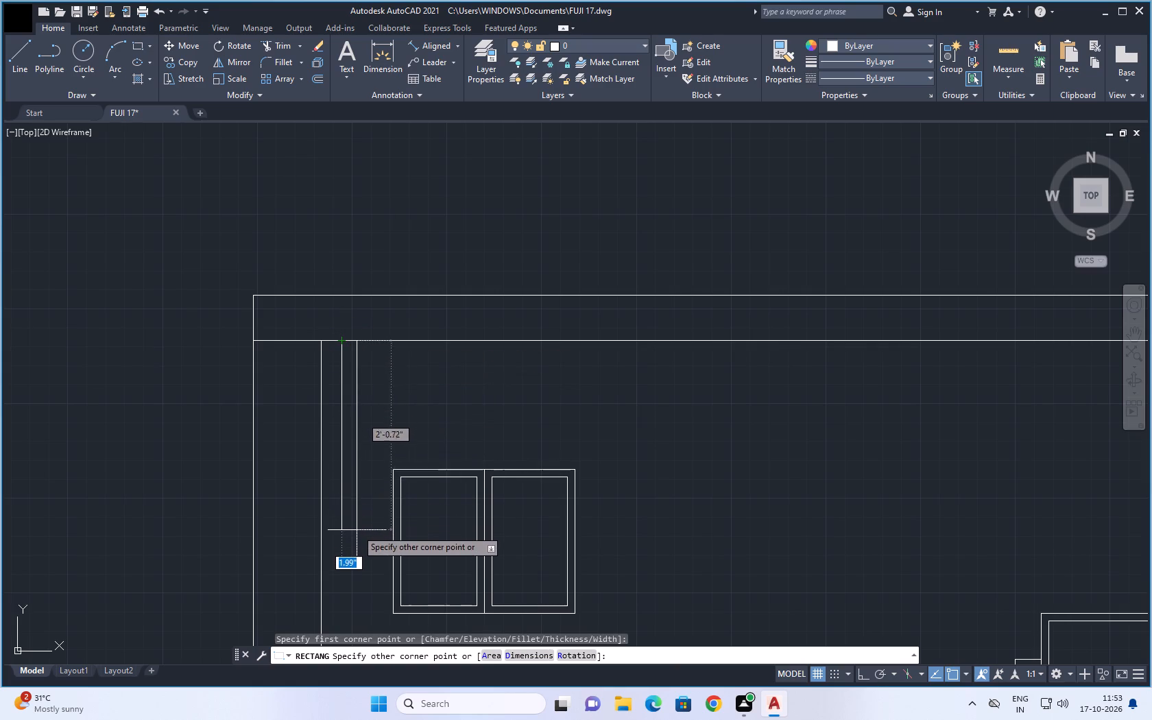
scroll(359, 549, down, 1)
middle_drag(357, 562, 344, 211)
middle_drag(363, 547, 362, 534)
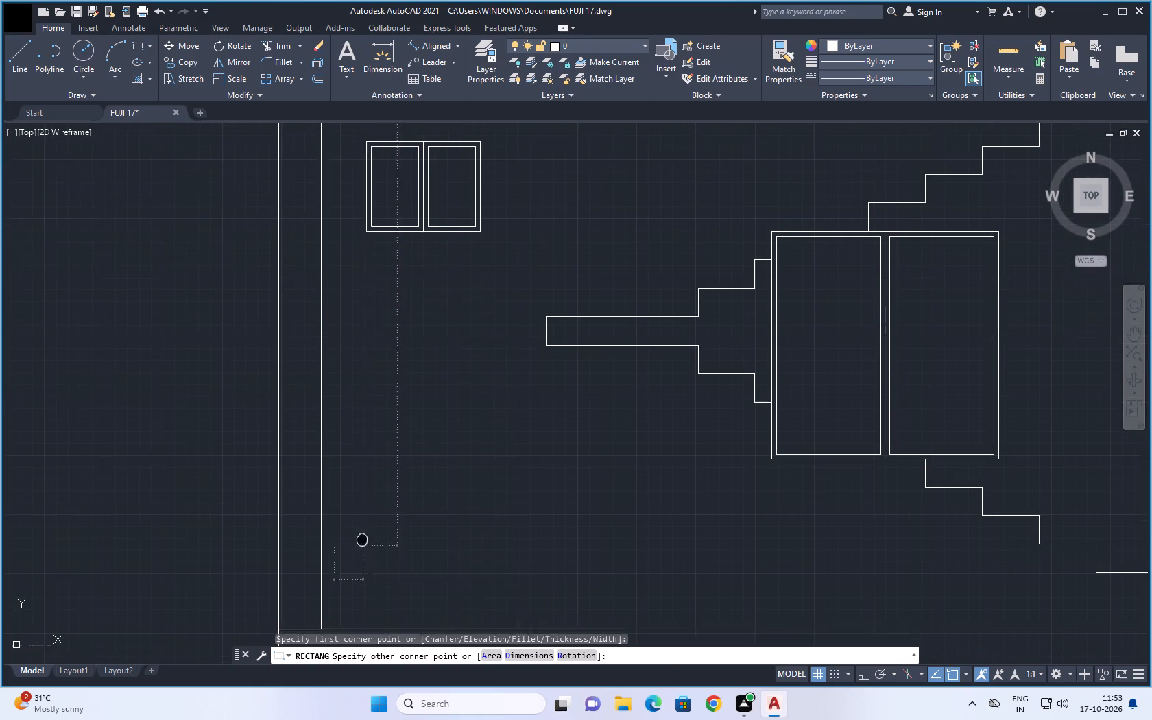
middle_drag(362, 534, 335, 322)
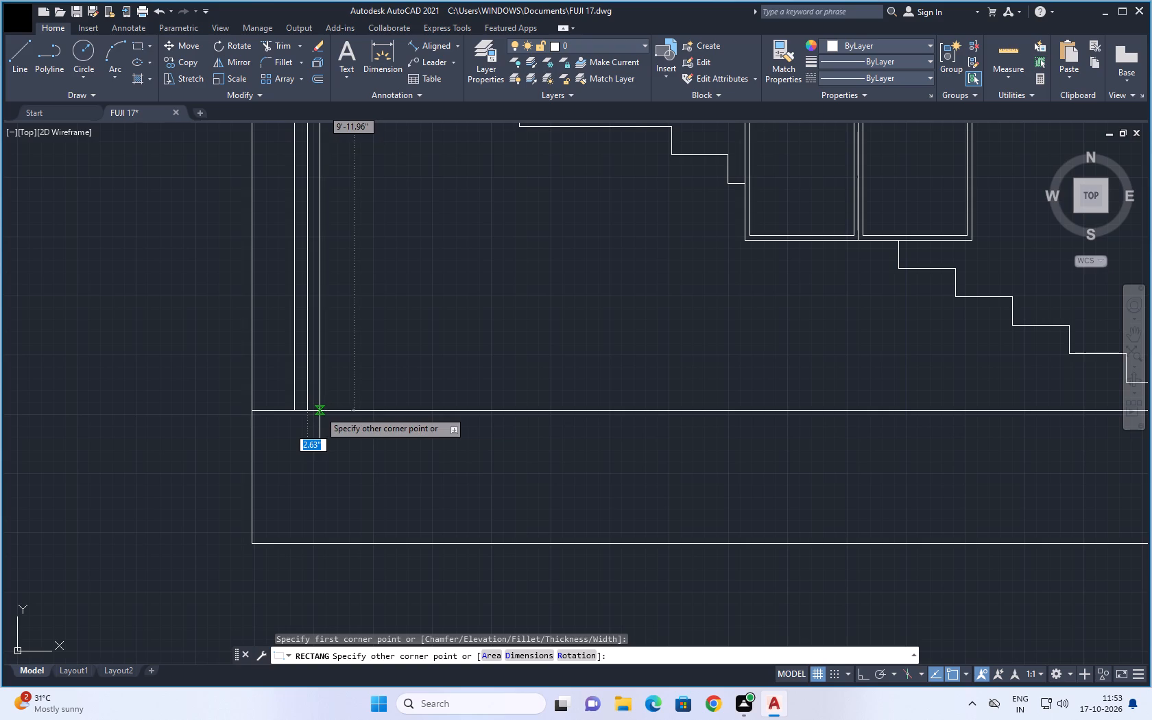
click(320, 411)
Start a rectangular array of the second thin vertical strip beside the store-side wall, reduced to 1 column and 1 row.
scroll(340, 440, down, 3)
scroll(355, 399, up, 3)
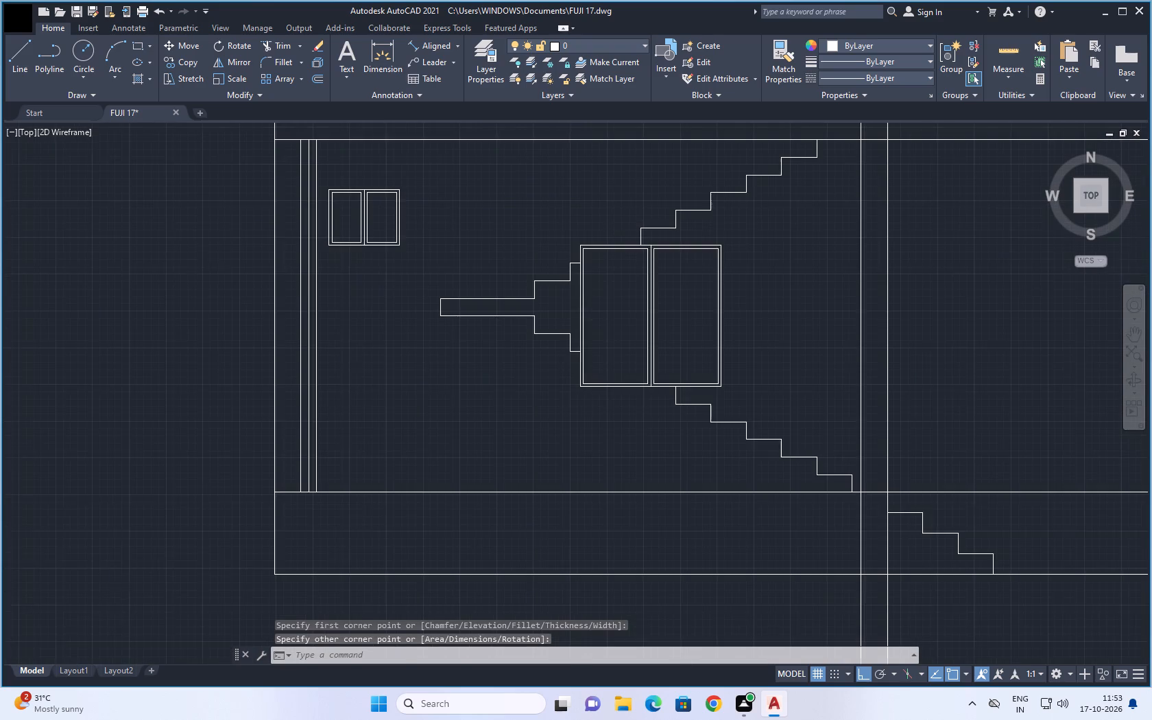
scroll(342, 415, down, 1)
middle_drag(390, 418, 228, 483)
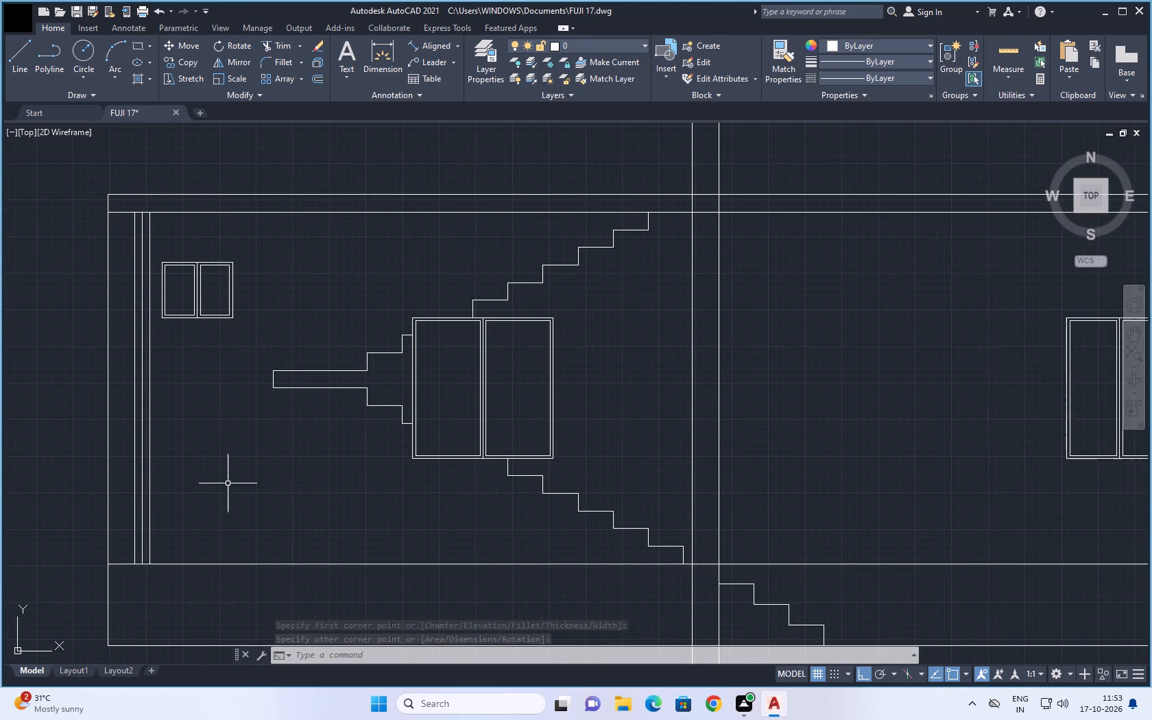
key(Escape)
key(Escape)
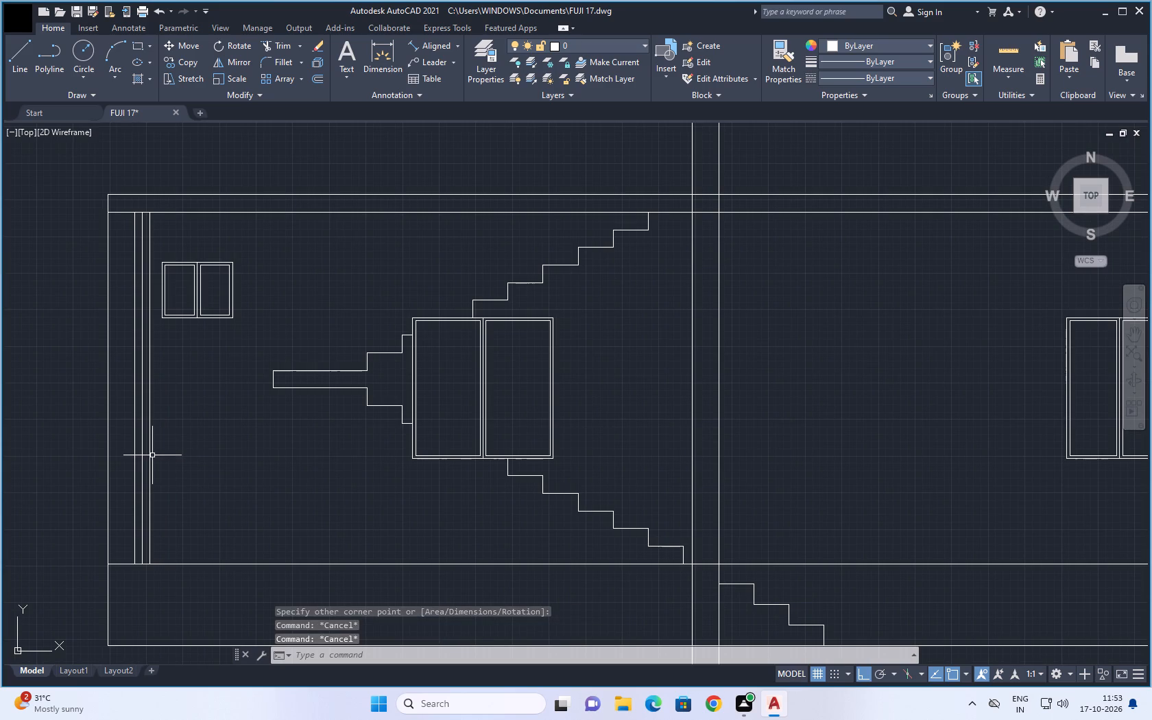
click(150, 450)
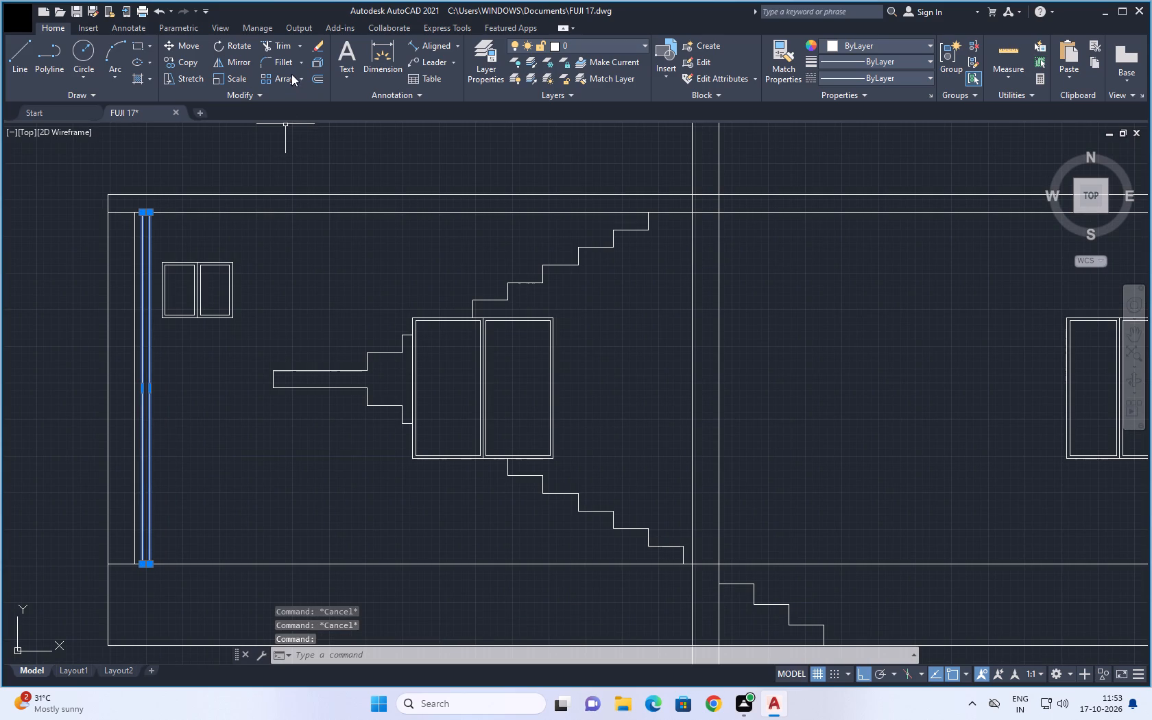
click(290, 74)
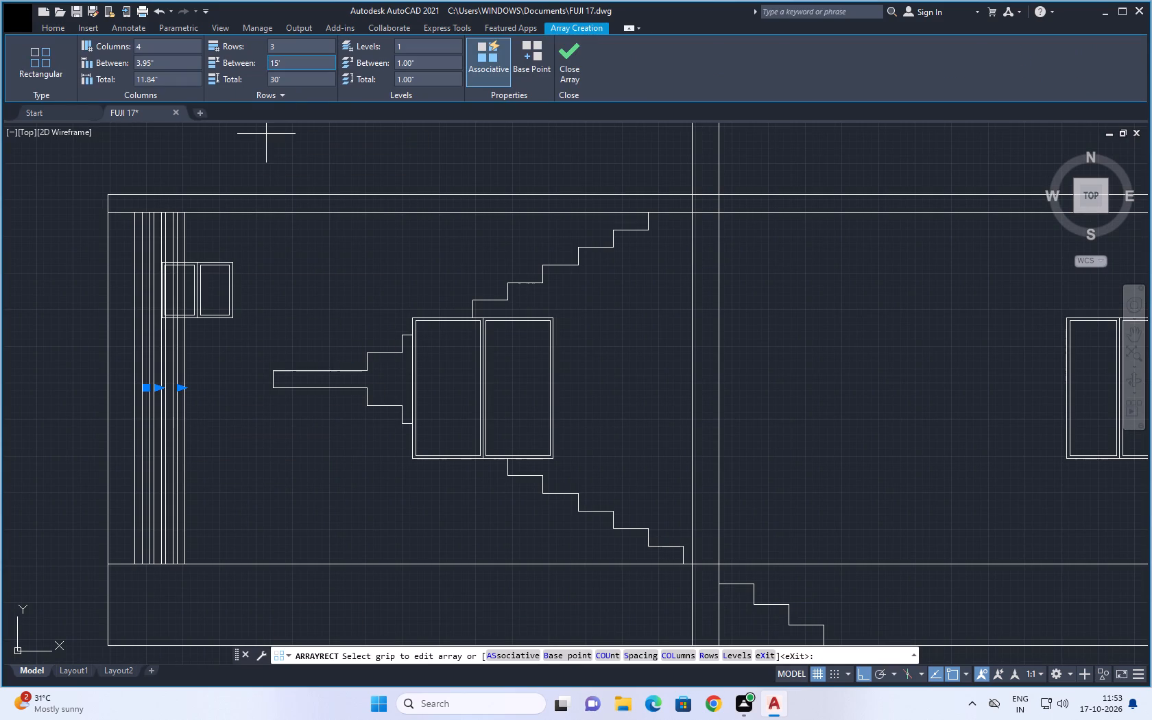
click(187, 48)
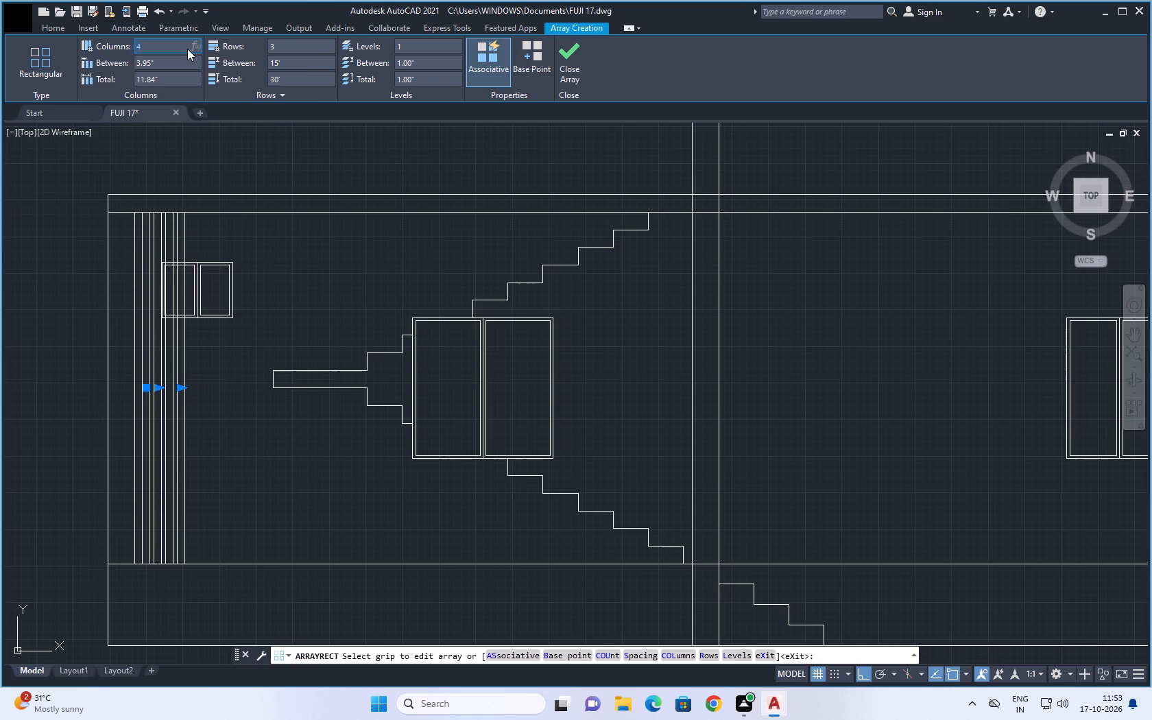
key(1)
key(Return)
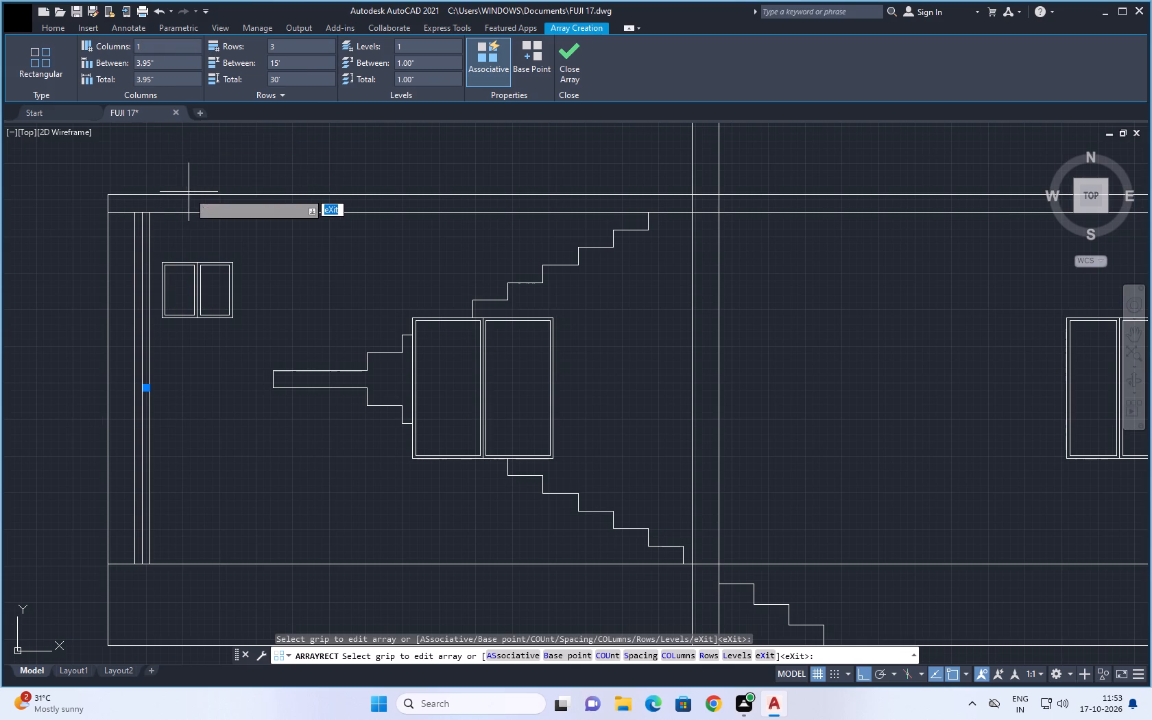
click(296, 49)
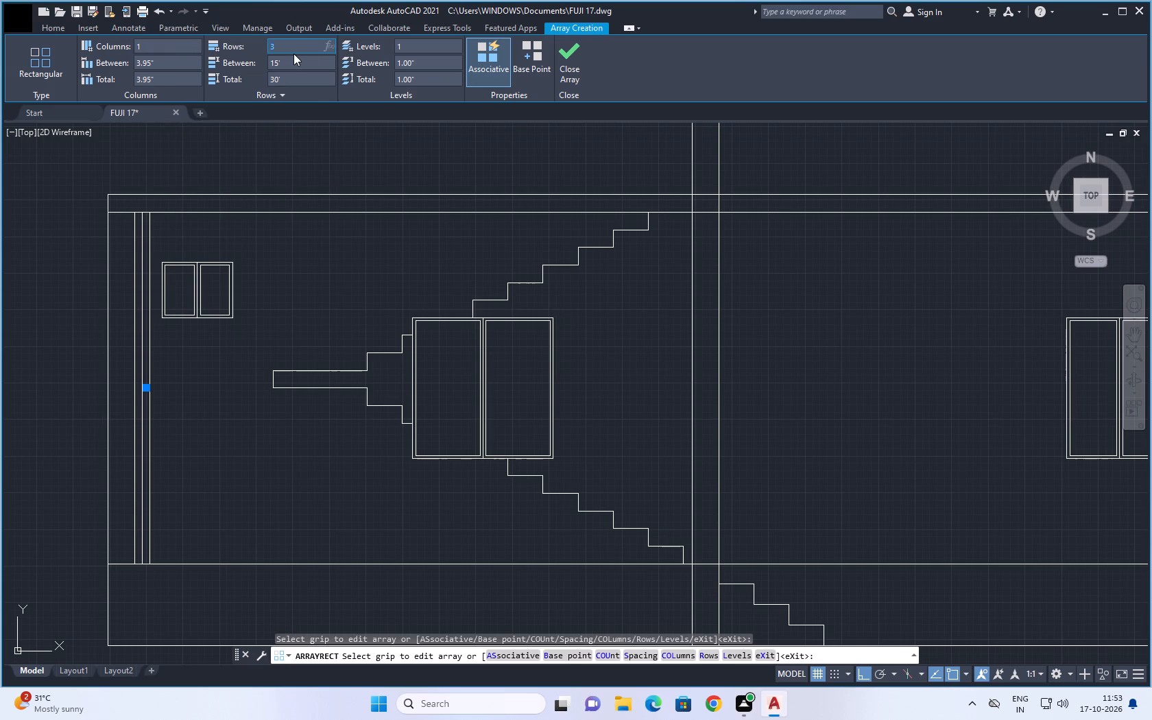
key(1)
key(Return)
scroll(278, 54, up, 1)
Set the vertical strip array to 15 columns spaced 1' apart across the staircase-side wall.
click(165, 42)
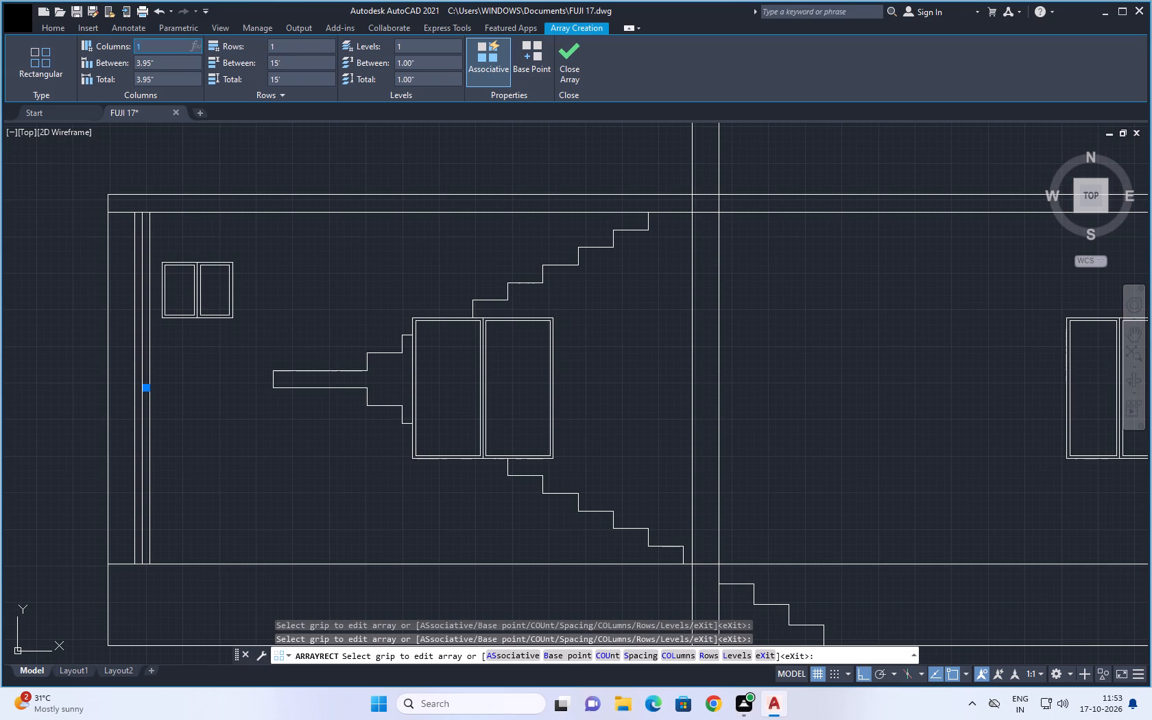
text(15)
key(Return)
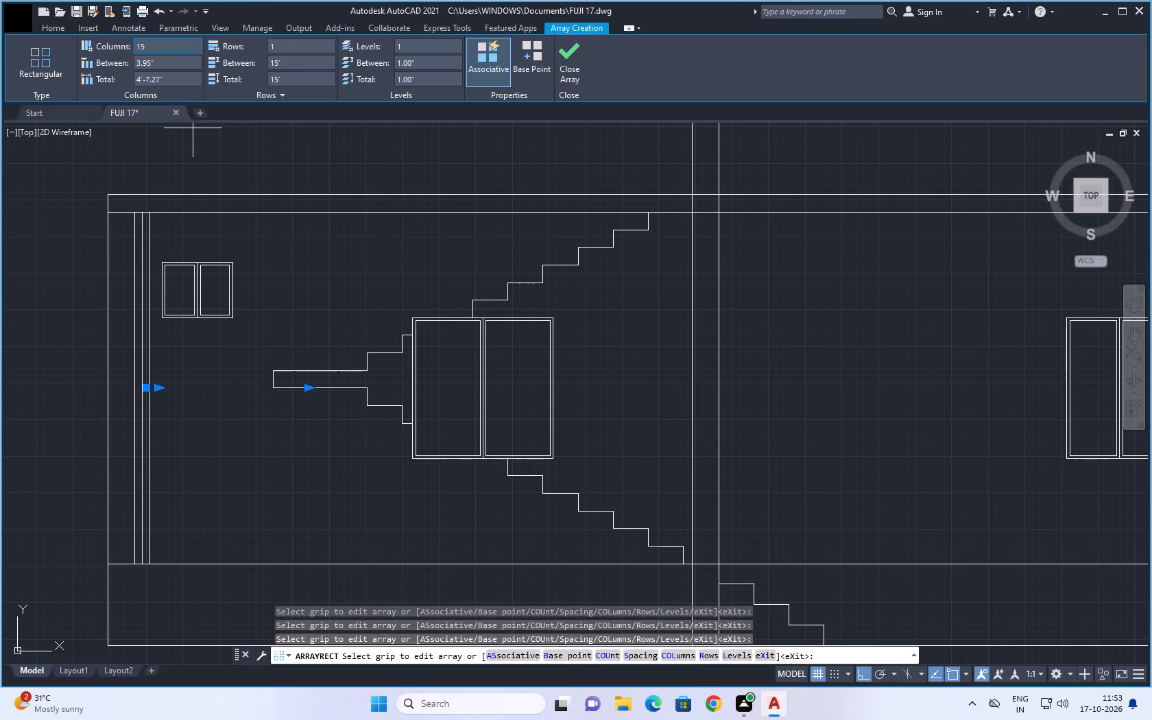
click(165, 67)
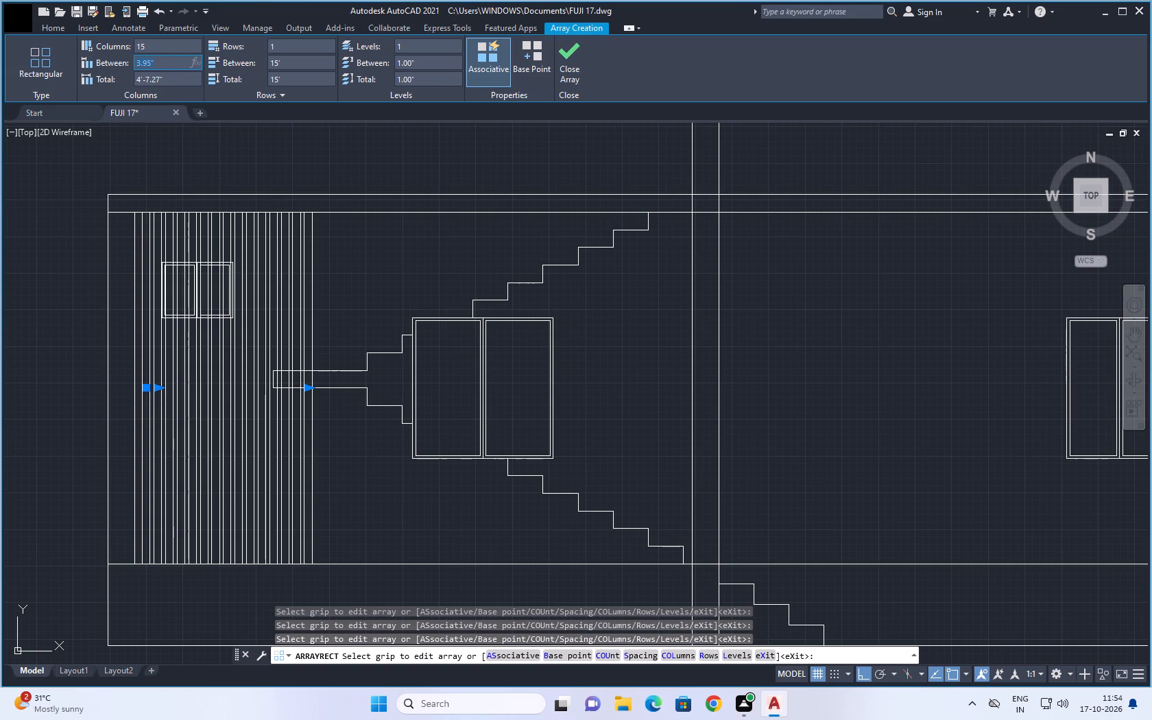
text(1')
key(Return)
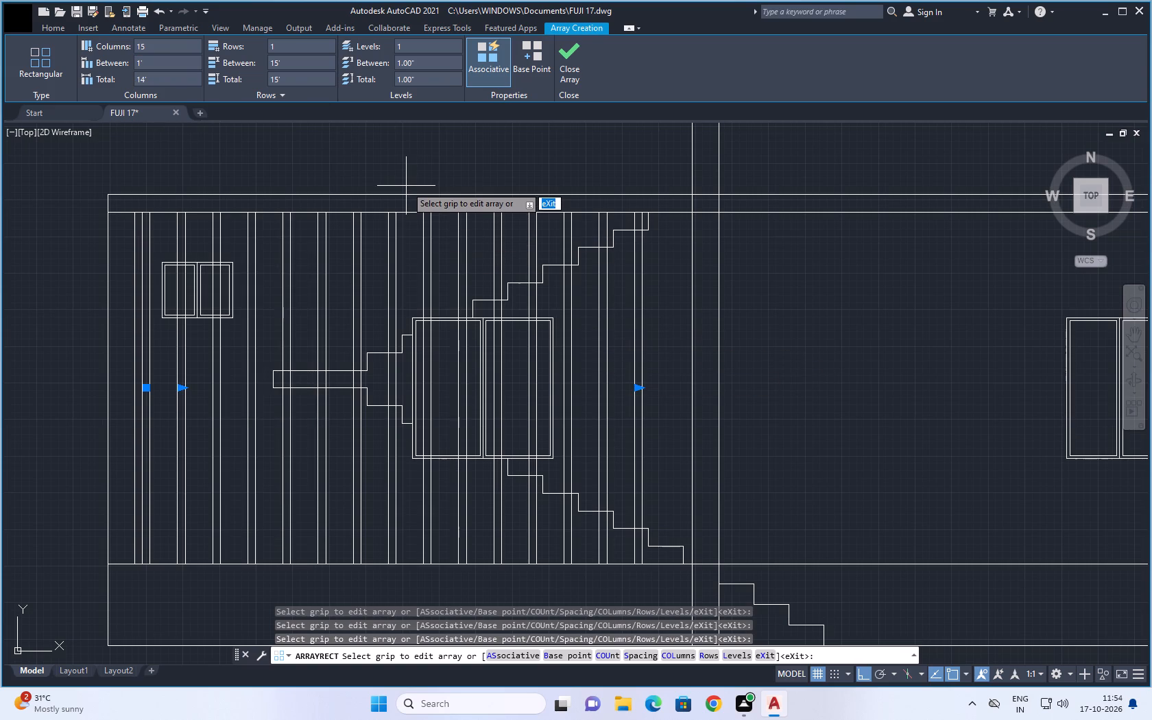
Increase the vertical strip array to 16 columns and finish the array.
click(187, 50)
text(16)
key(Return)
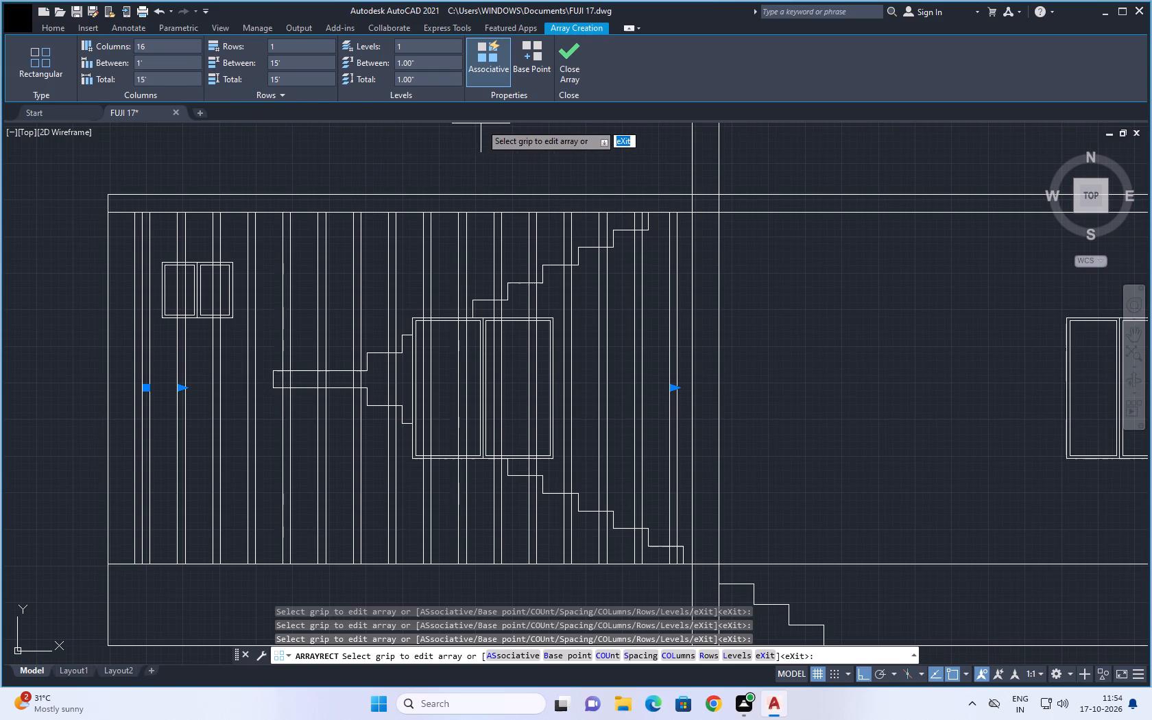
click(573, 60)
Draw a thin horizontal rectangle about 16'-10.5" long and 1.3" high just above the floor line, spanning the wall beyond the staircase bay.
scroll(588, 210, down, 1)
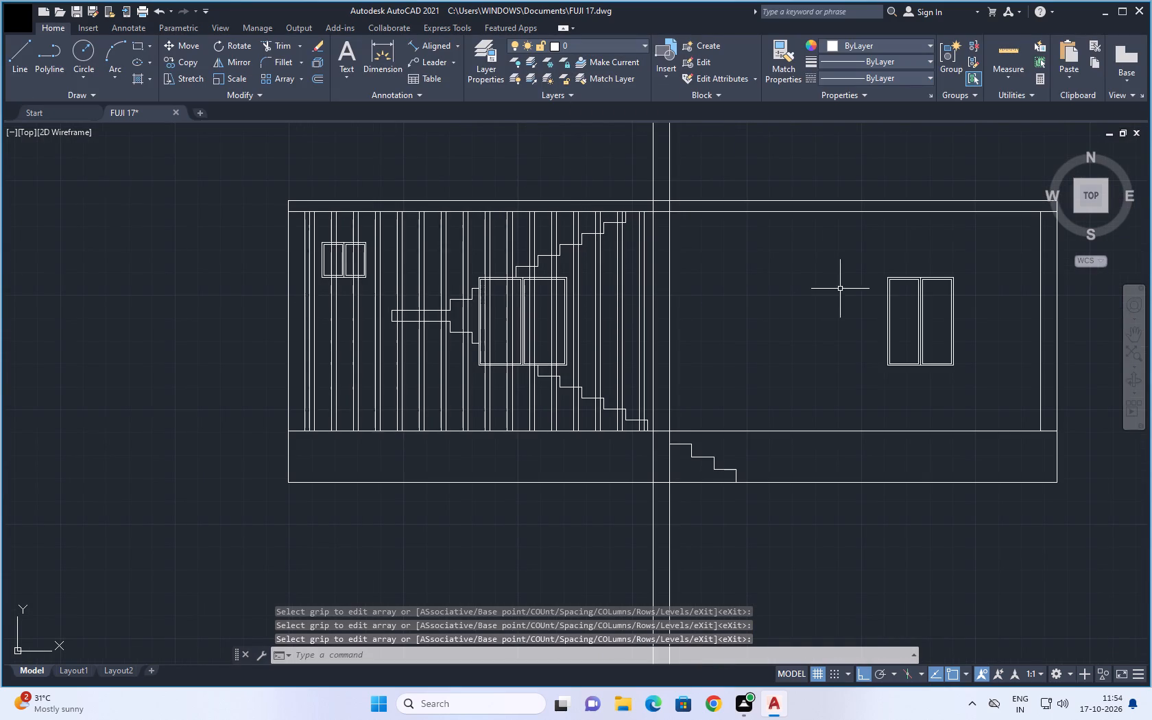
scroll(813, 296, down, 1)
middle_drag(806, 295, 431, 422)
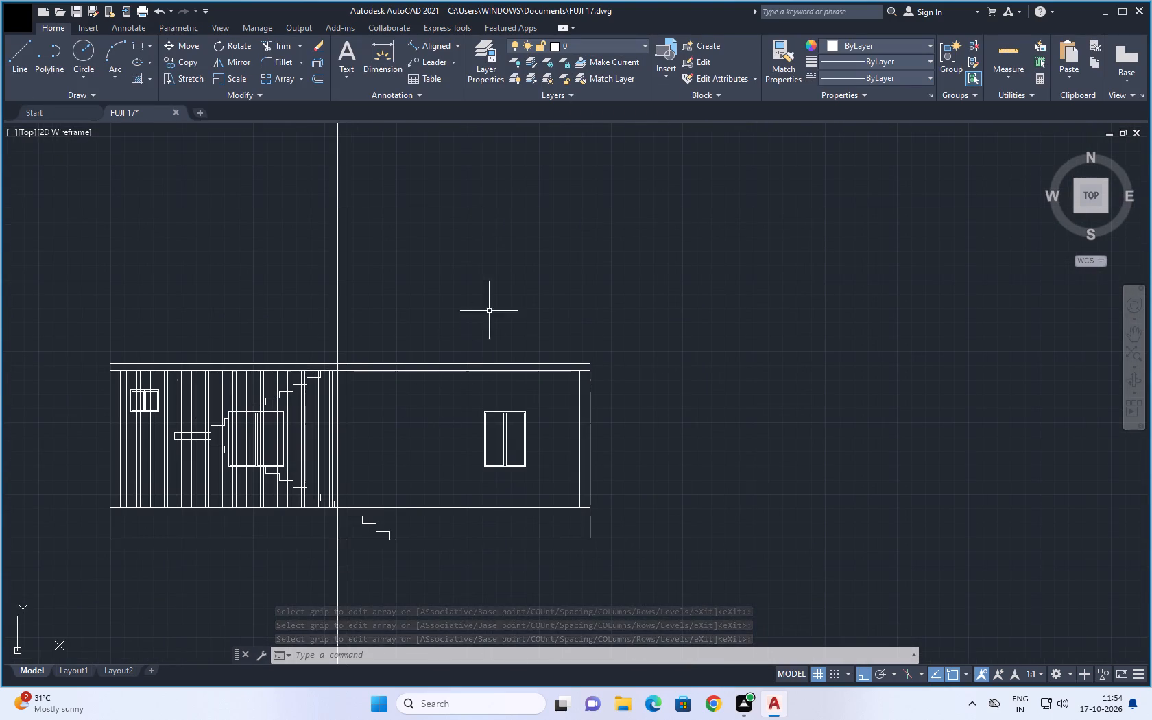
click(136, 45)
scroll(357, 412, up, 1)
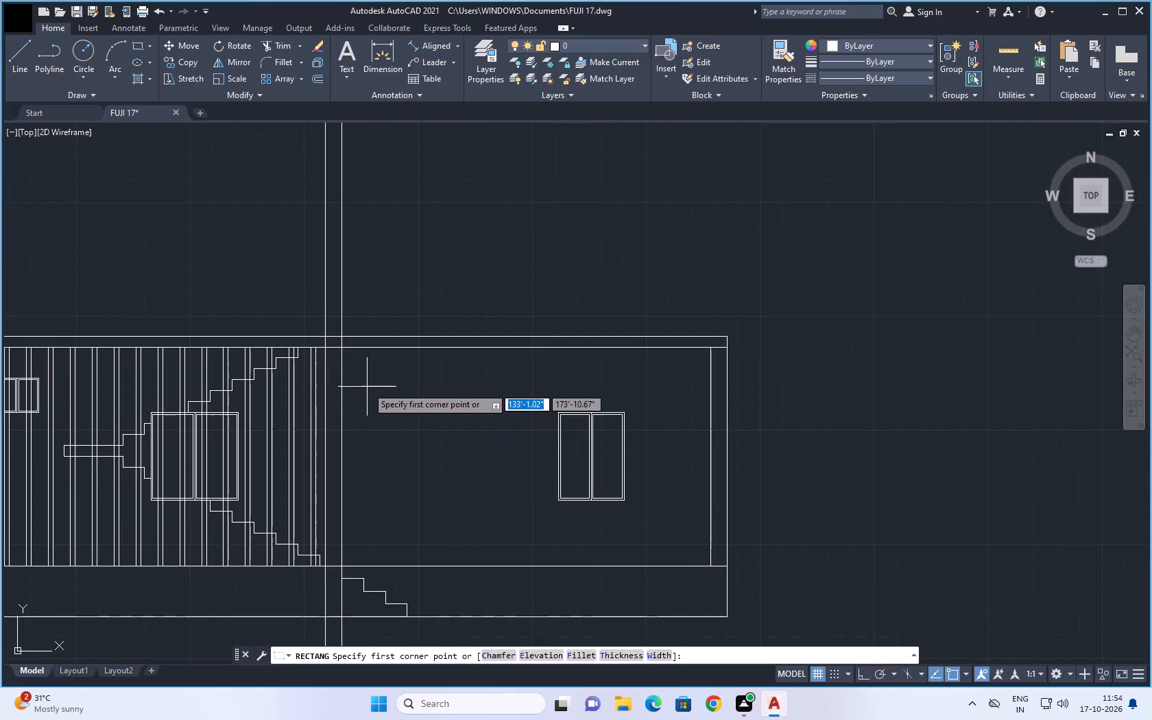
middle_drag(367, 387, 347, 433)
scroll(346, 431, up, 3)
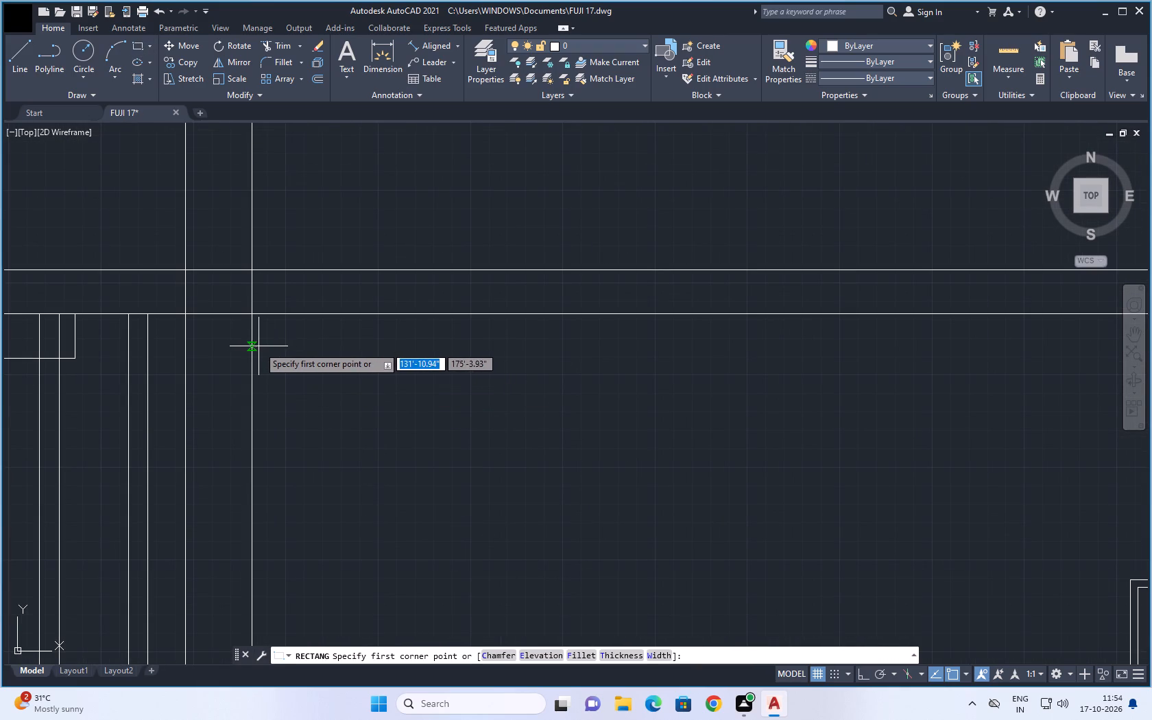
scroll(368, 451, down, 2)
middle_drag(403, 498, 388, 310)
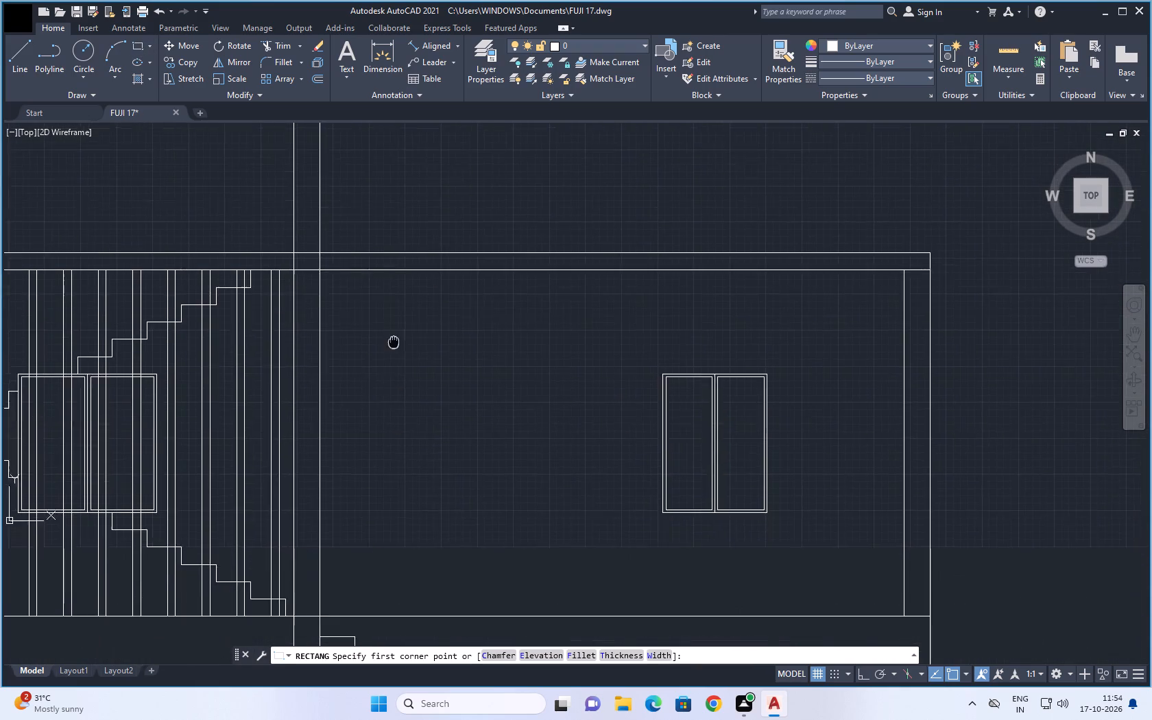
middle_drag(388, 310, 383, 241)
scroll(306, 472, up, 1)
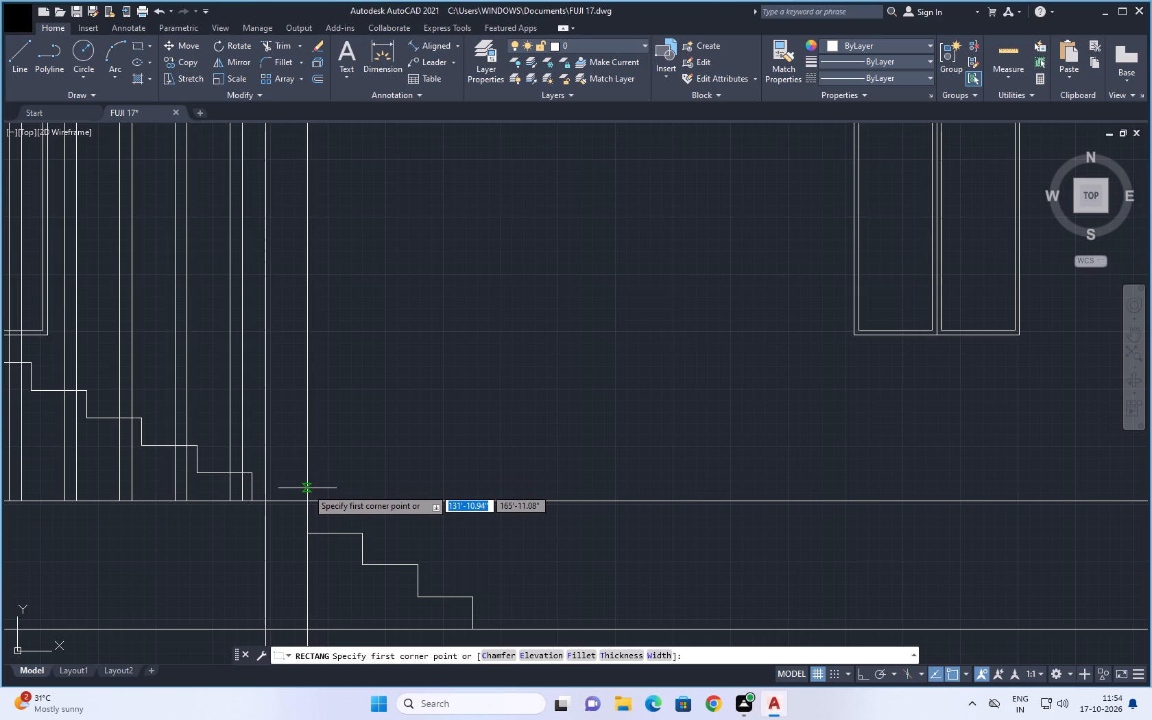
click(307, 486)
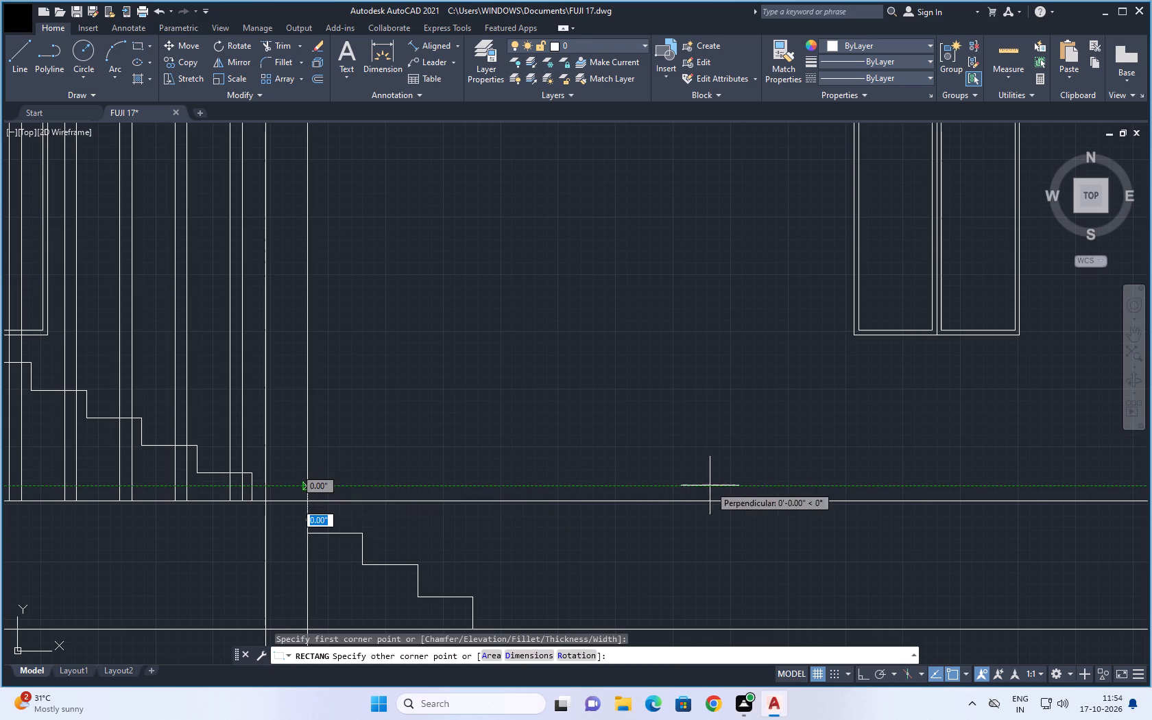
scroll(931, 466, down, 1)
middle_drag(950, 461, 765, 477)
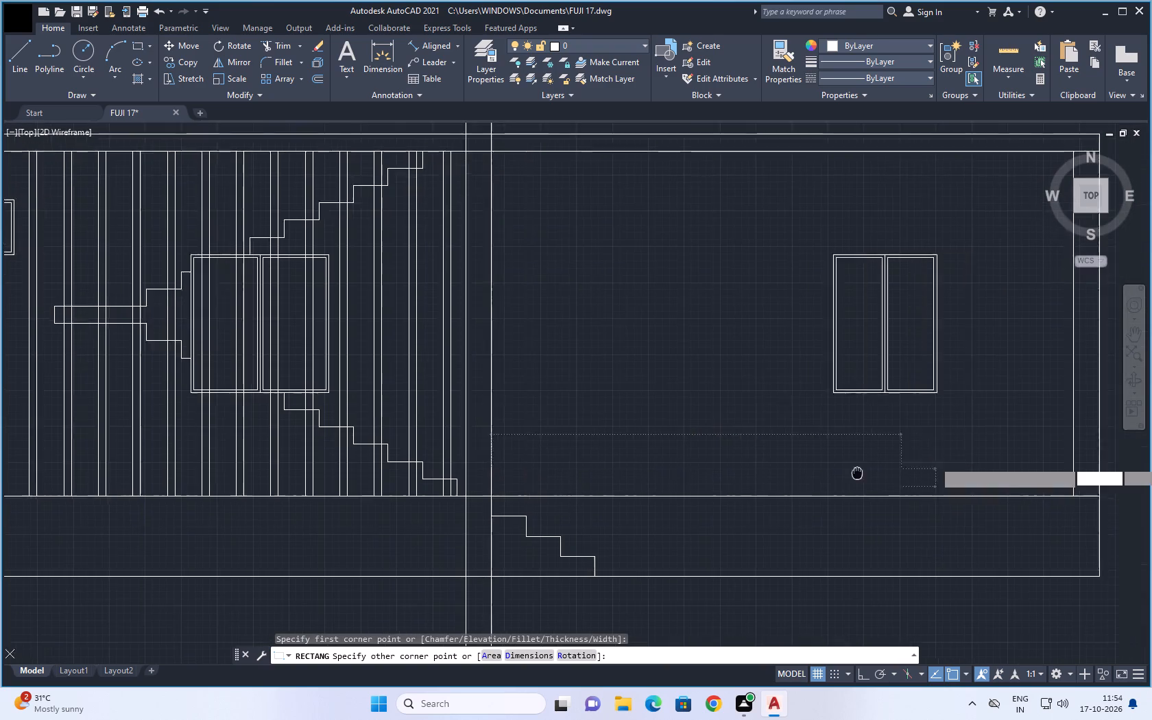
middle_drag(765, 477, 230, 477)
scroll(361, 486, up, 2)
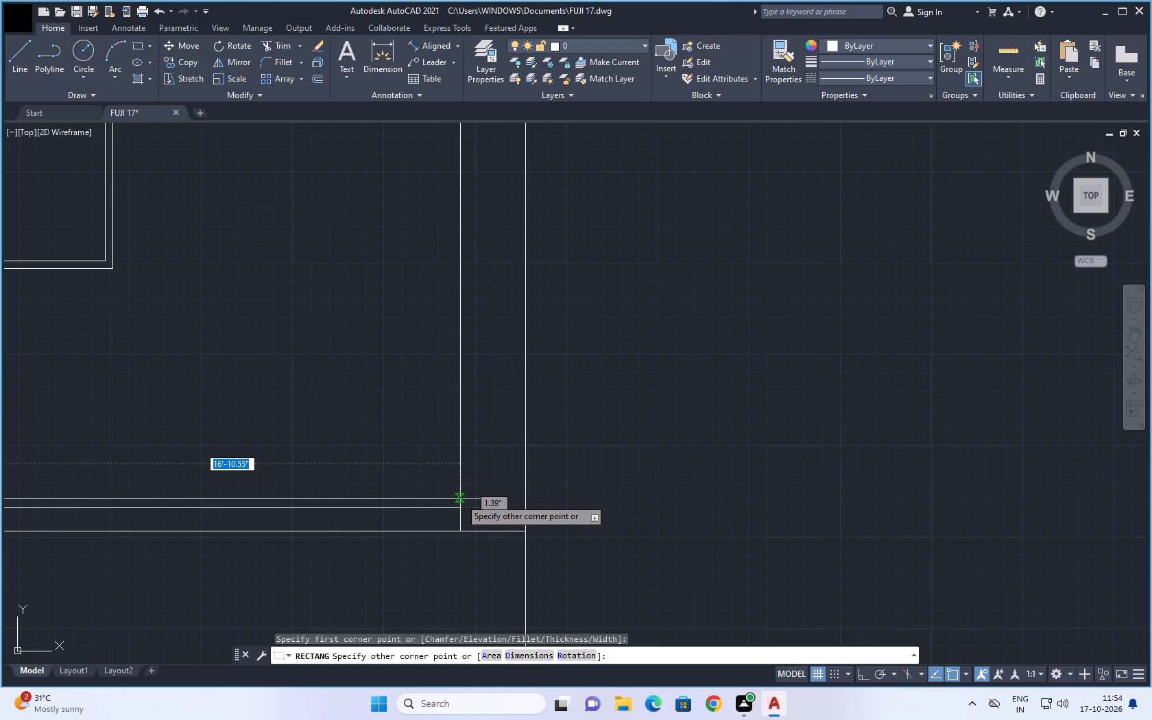
click(460, 499)
Start a rectangular array of the thin horizontal strip above the floor line, with 1 column.
scroll(569, 485, down, 2)
middle_drag(596, 486, 811, 412)
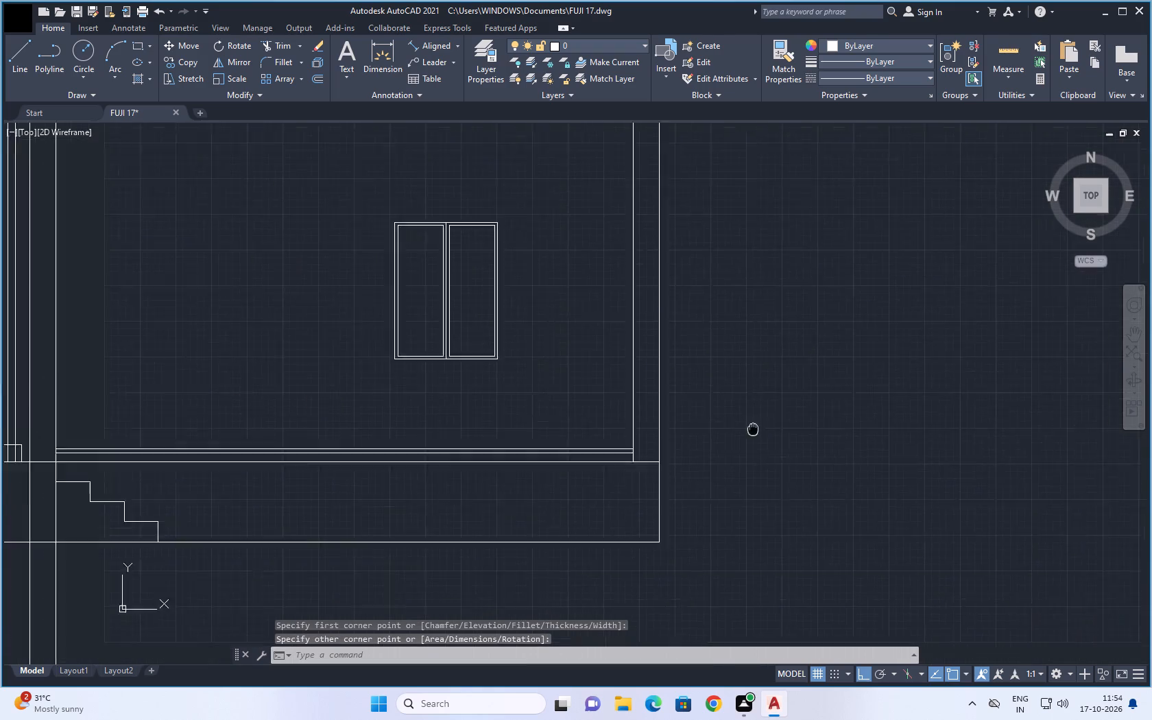
middle_drag(811, 412, 835, 406)
middle_drag(599, 550, 780, 549)
middle_drag(645, 562, 677, 612)
scroll(559, 527, up, 1)
key(Escape)
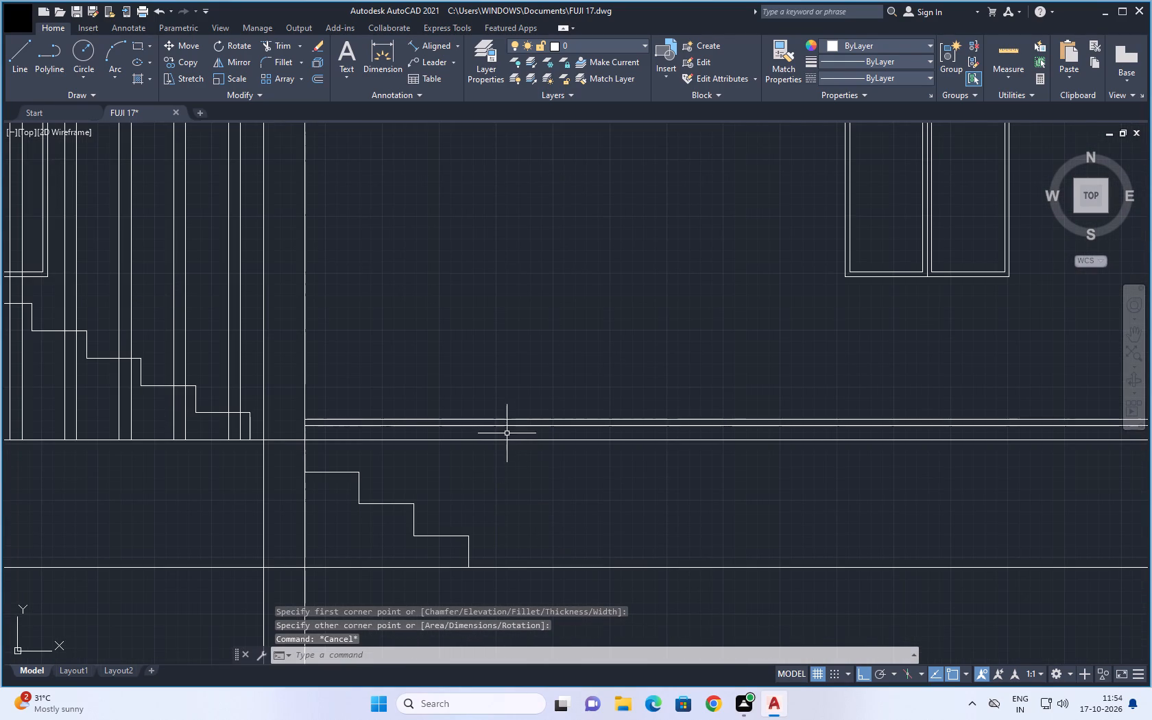
click(507, 427)
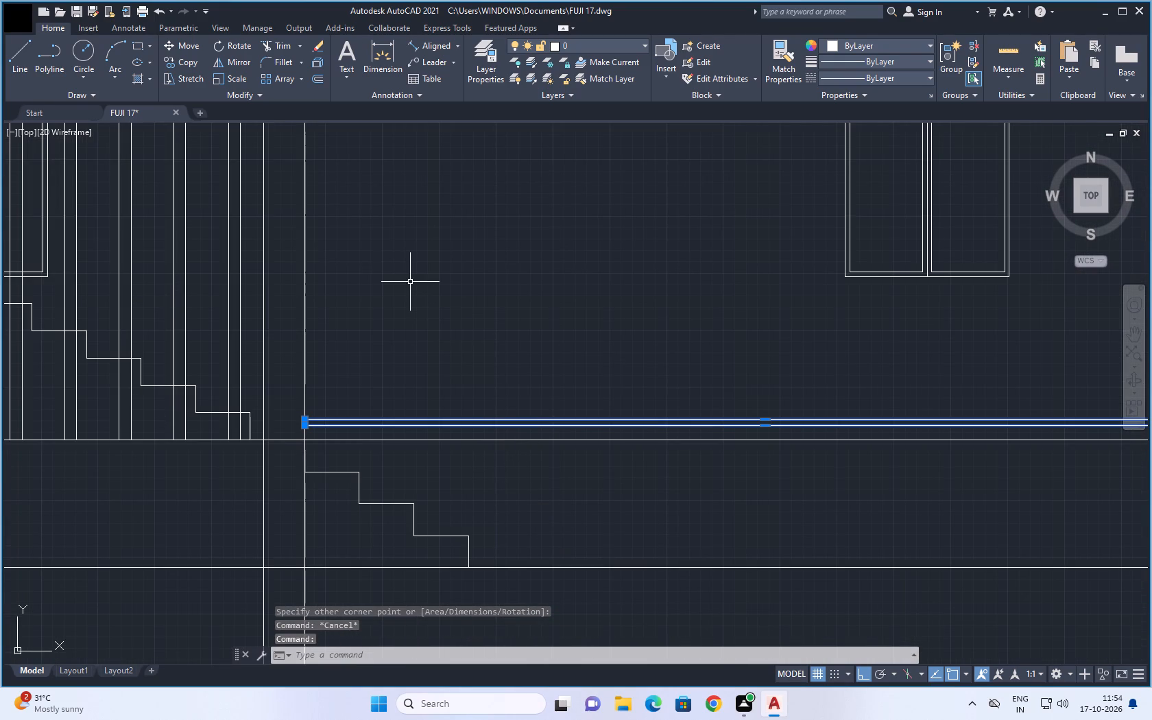
click(283, 82)
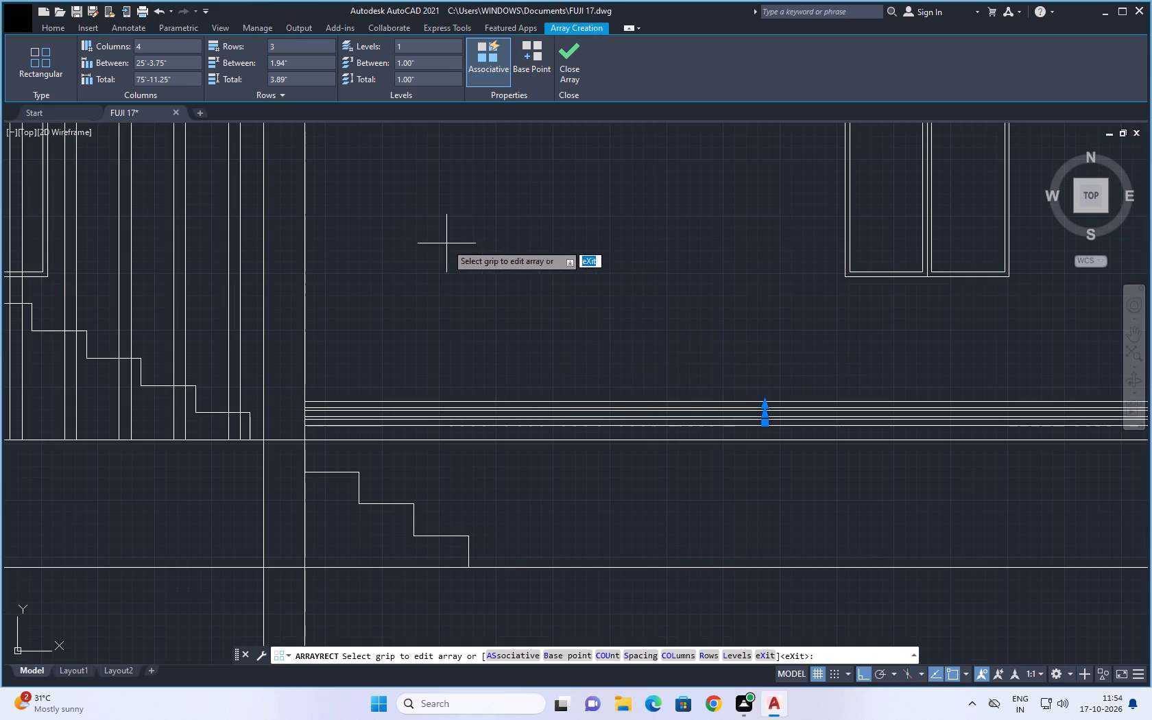
click(155, 47)
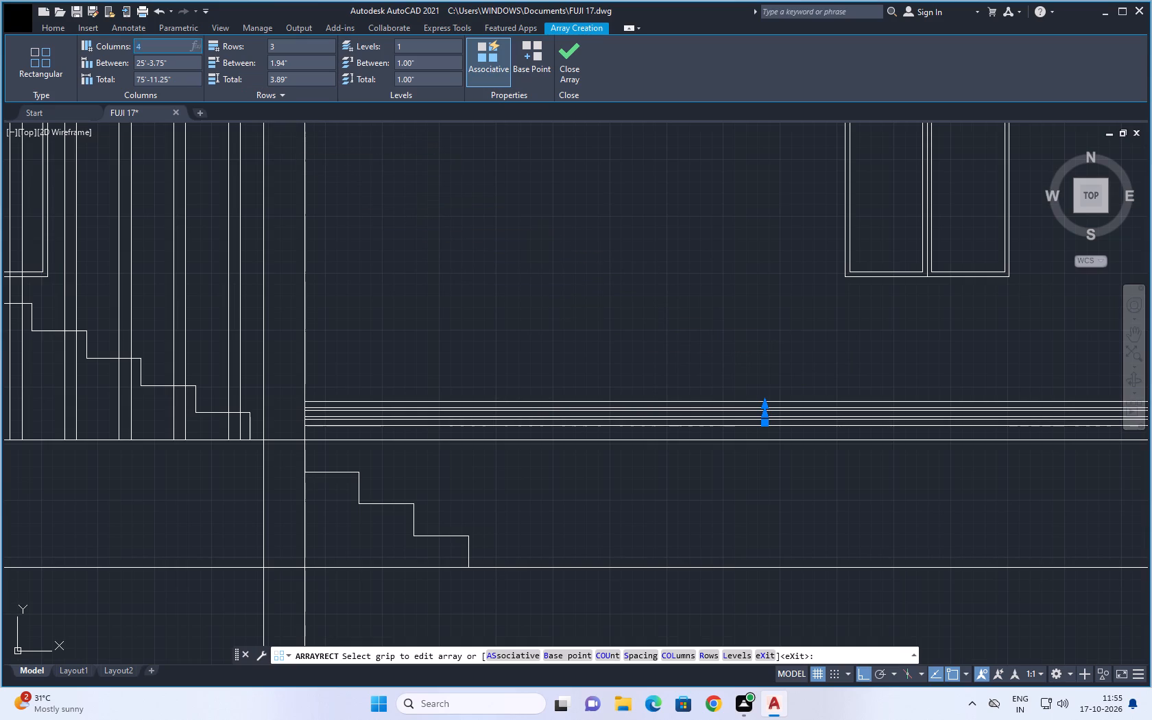
key(1)
key(Return)
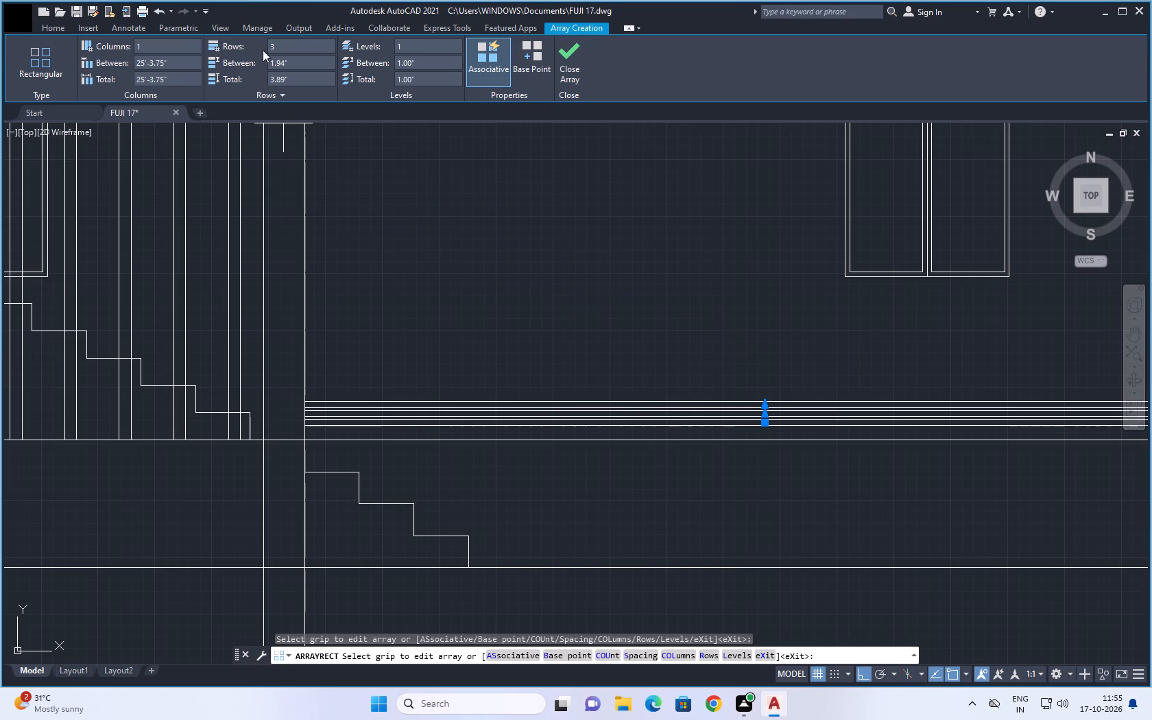
Set the horizontal strip array to 12 rows spaced 1' apart up the wall beyond the staircase bay.
click(284, 44)
text(12)
key(Return)
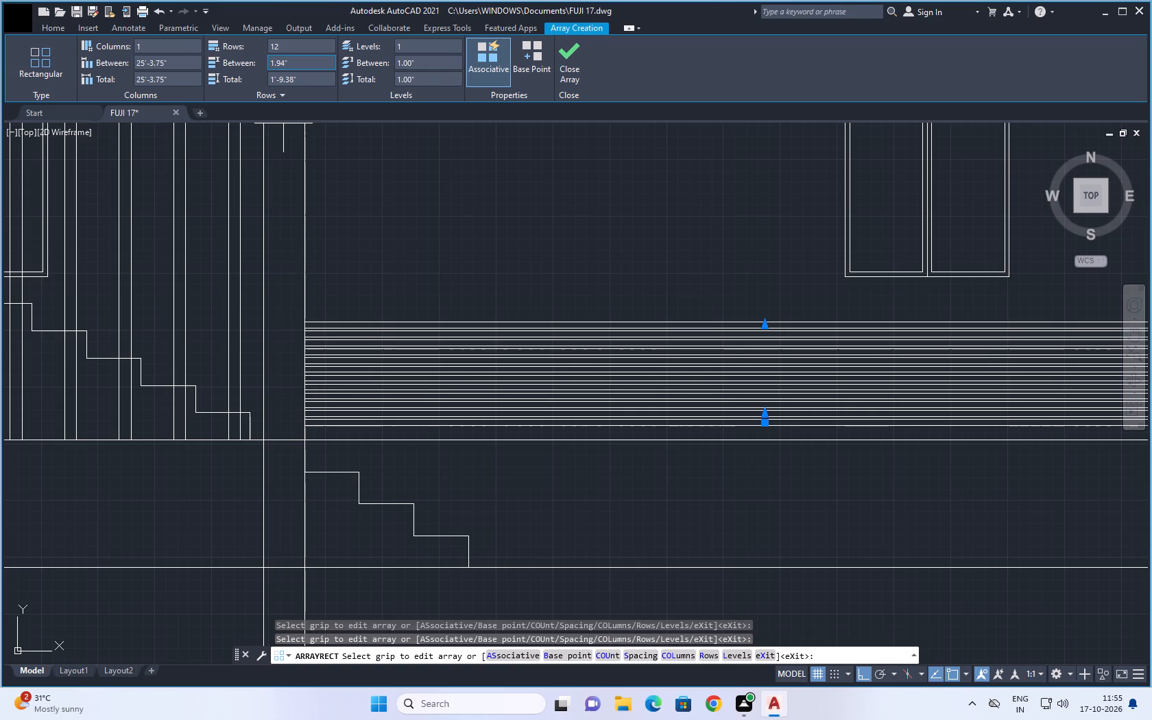
click(305, 63)
text(1')
key(Return)
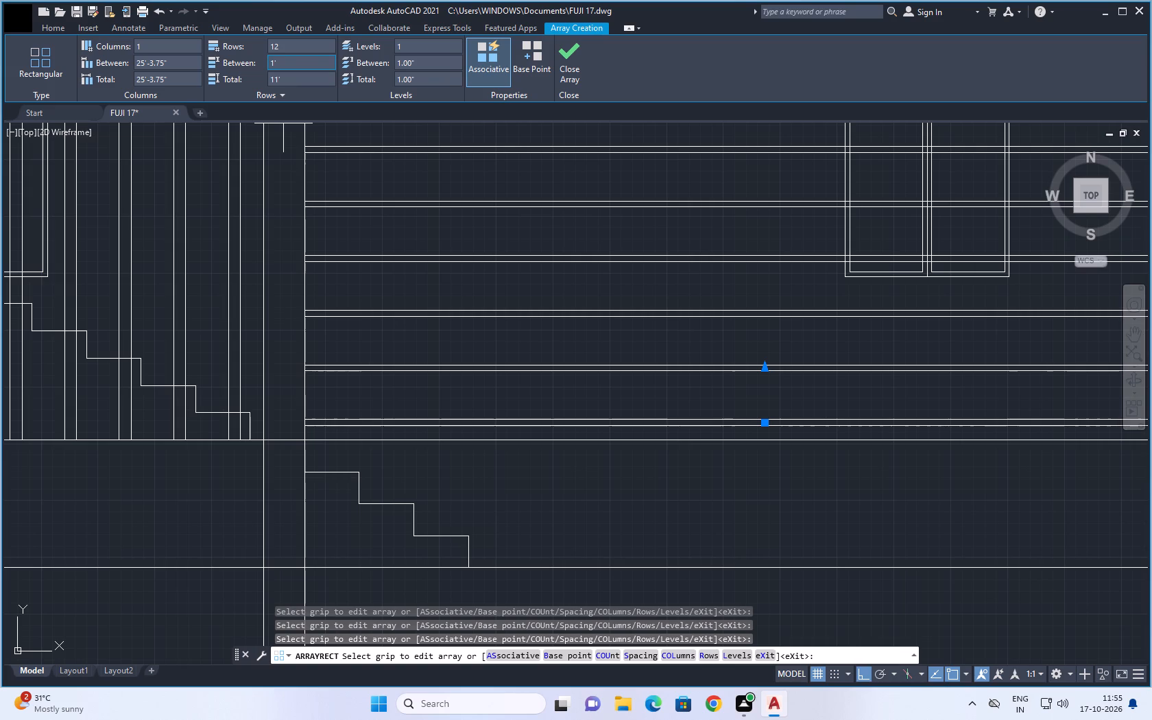
Reduce the horizontal strip array to 10 rows and finish the array.
scroll(298, 61, down, 3)
scroll(512, 278, down, 3)
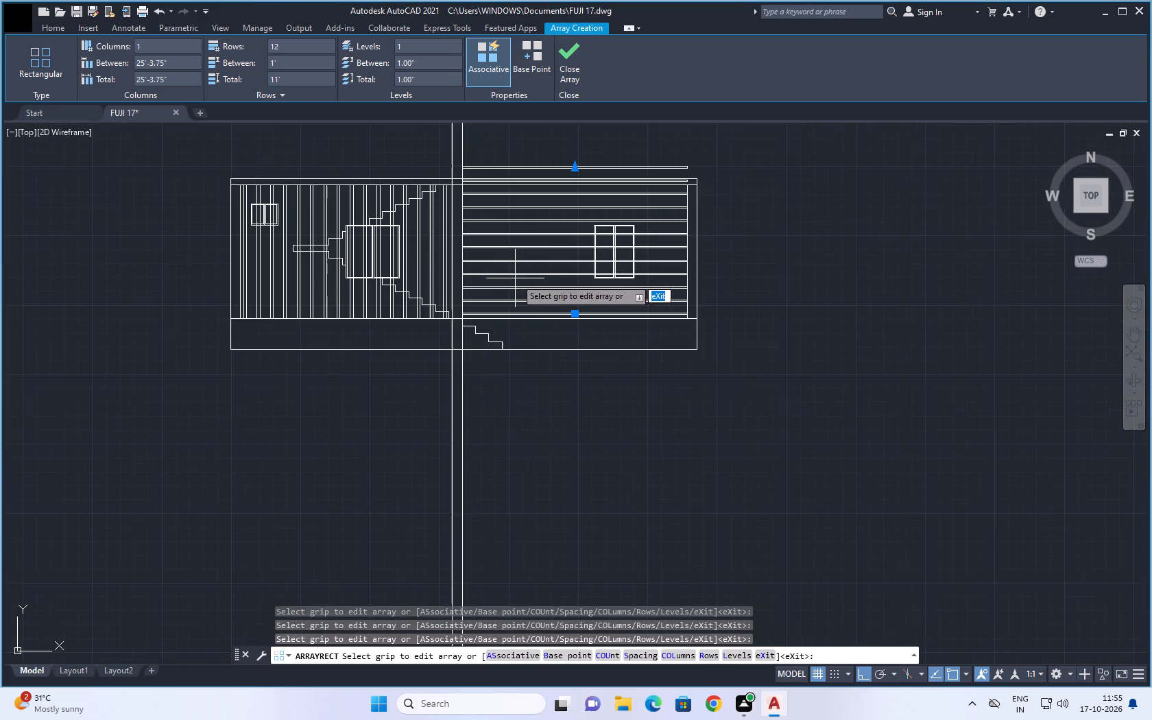
scroll(588, 156, up, 1)
scroll(701, 156, up, 1)
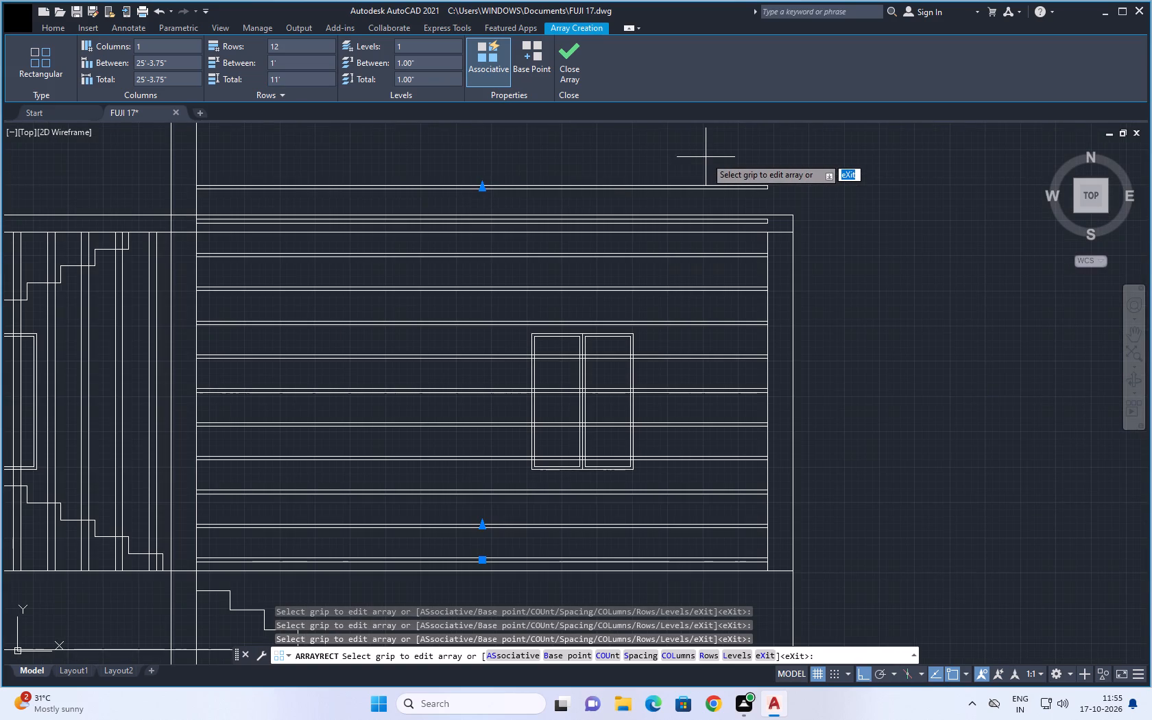
click(291, 48)
text(10)
key(Return)
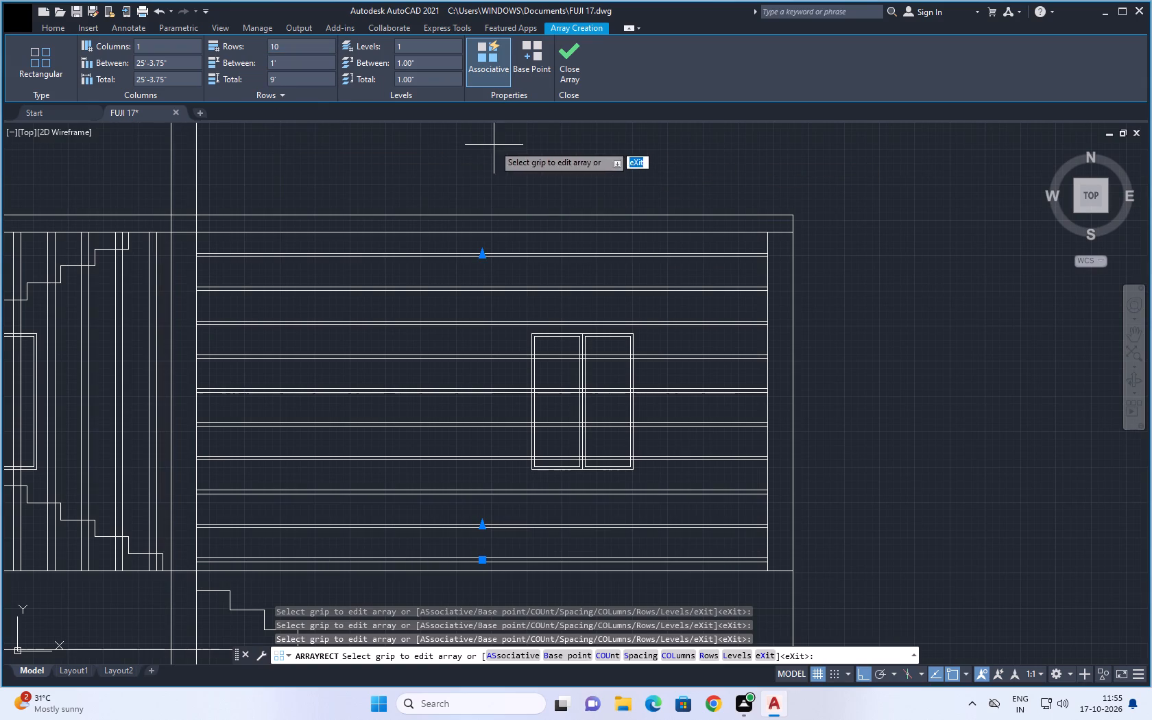
click(573, 64)
Explode the horizontal strip array and the vertical strip array into separate strips.
scroll(844, 164, down, 1)
middle_drag(919, 321, 957, 278)
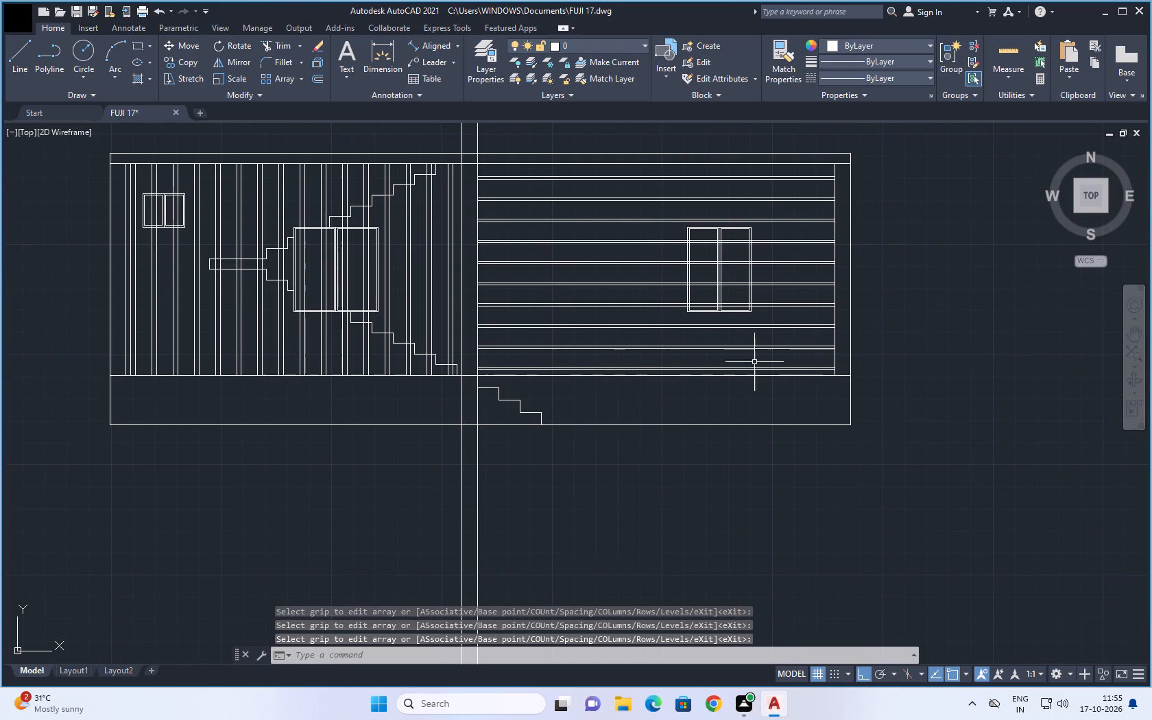
middle_drag(683, 488, 691, 603)
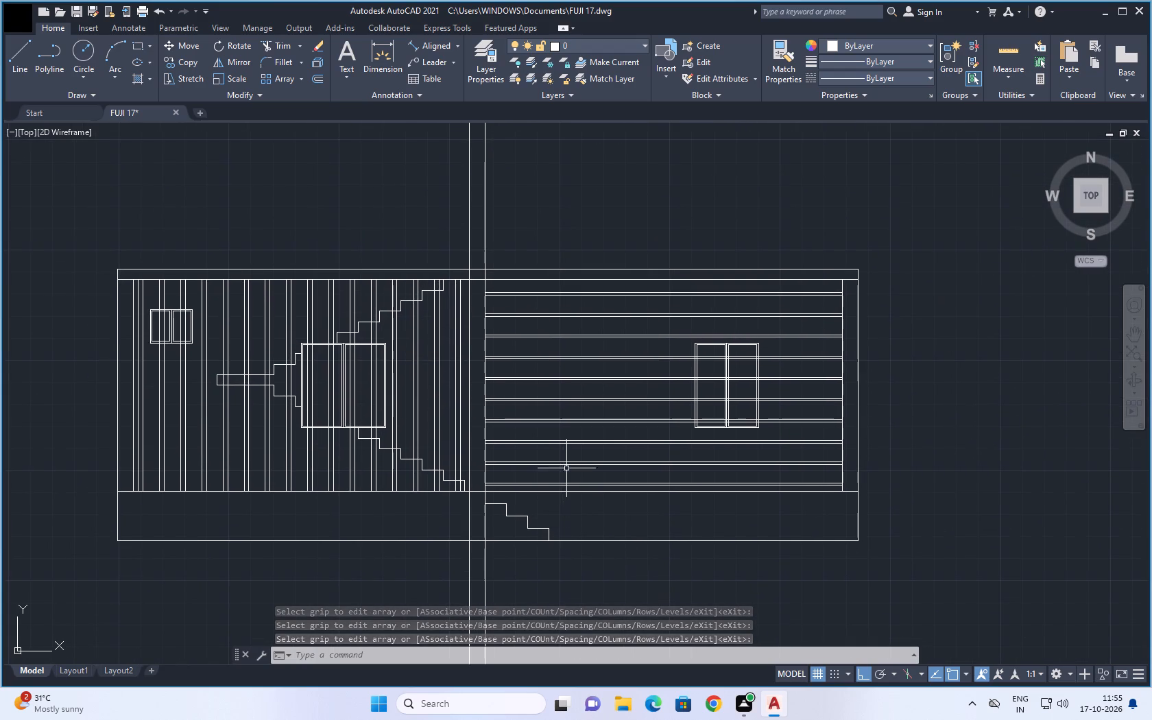
click(567, 465)
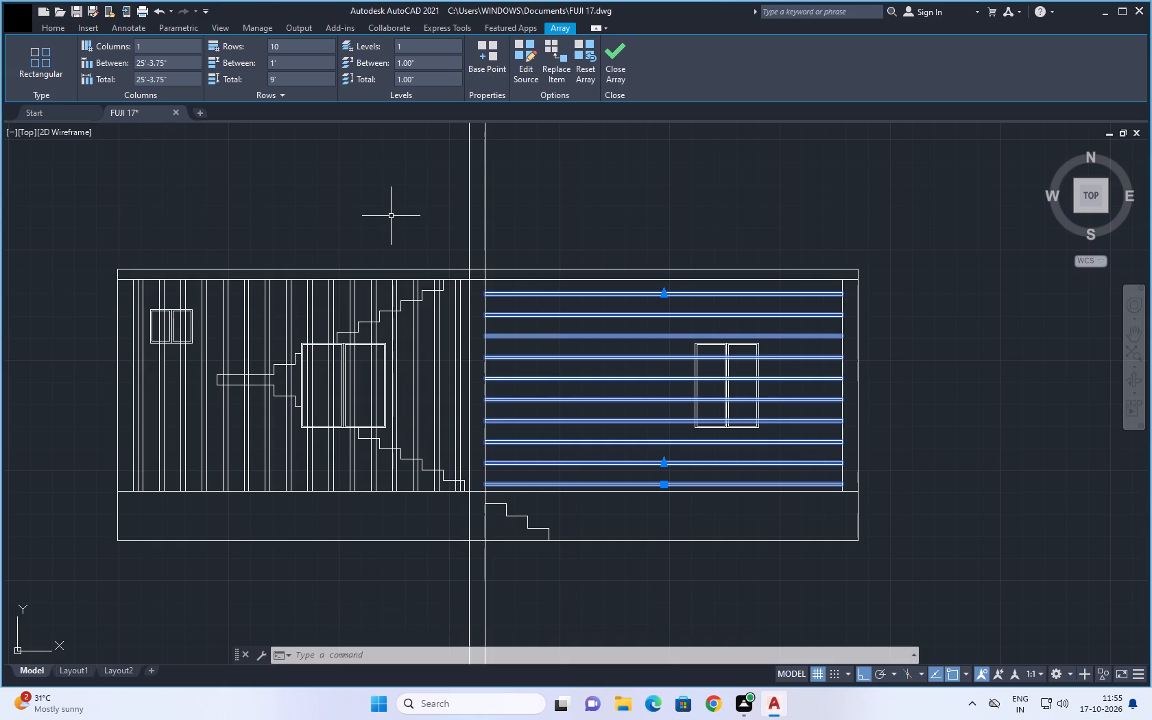
text(X)
key(space)
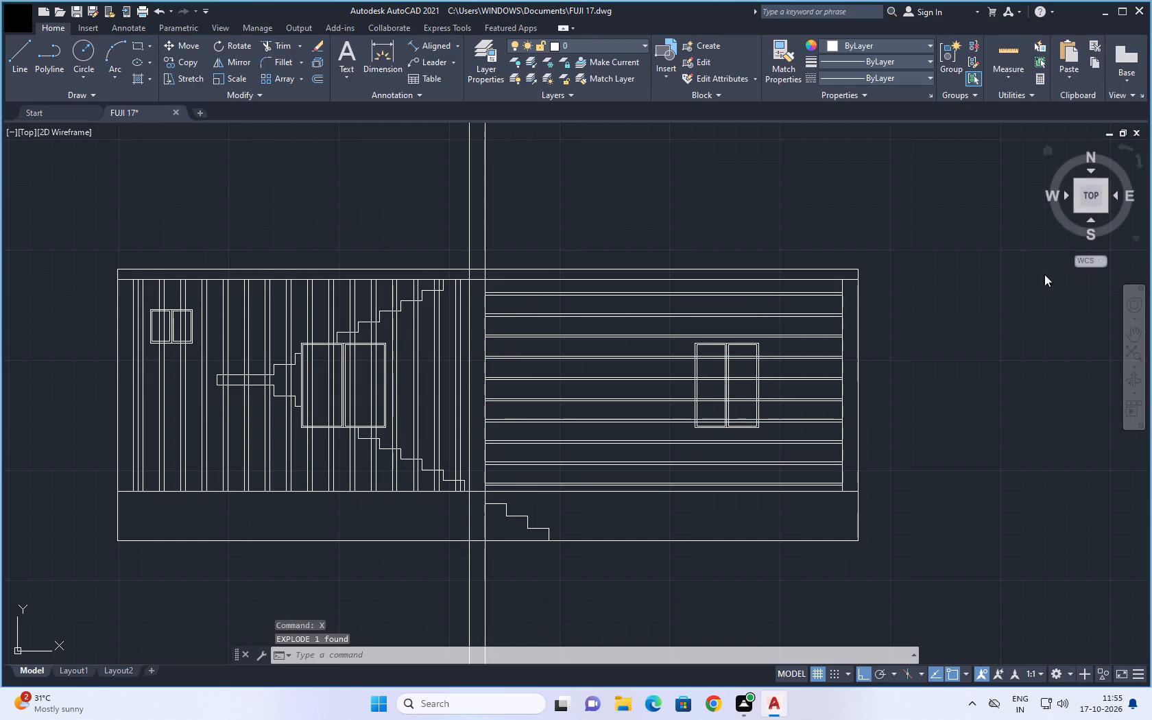
middle_drag(979, 295, 863, 263)
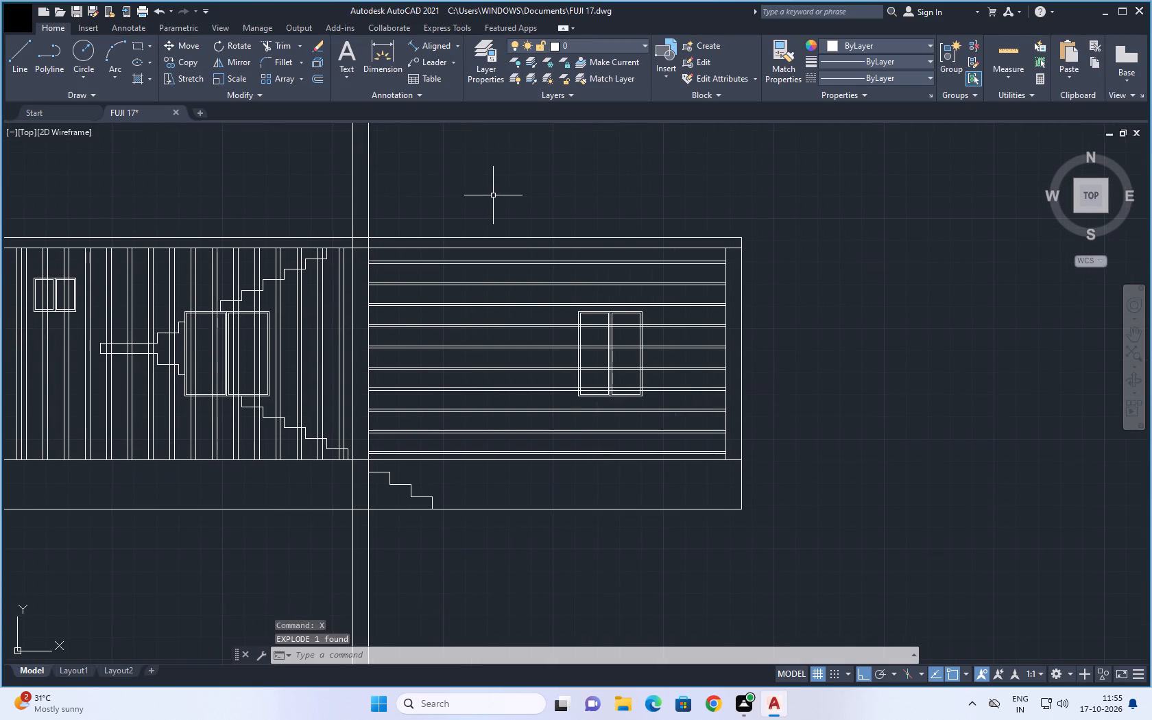
click(211, 273)
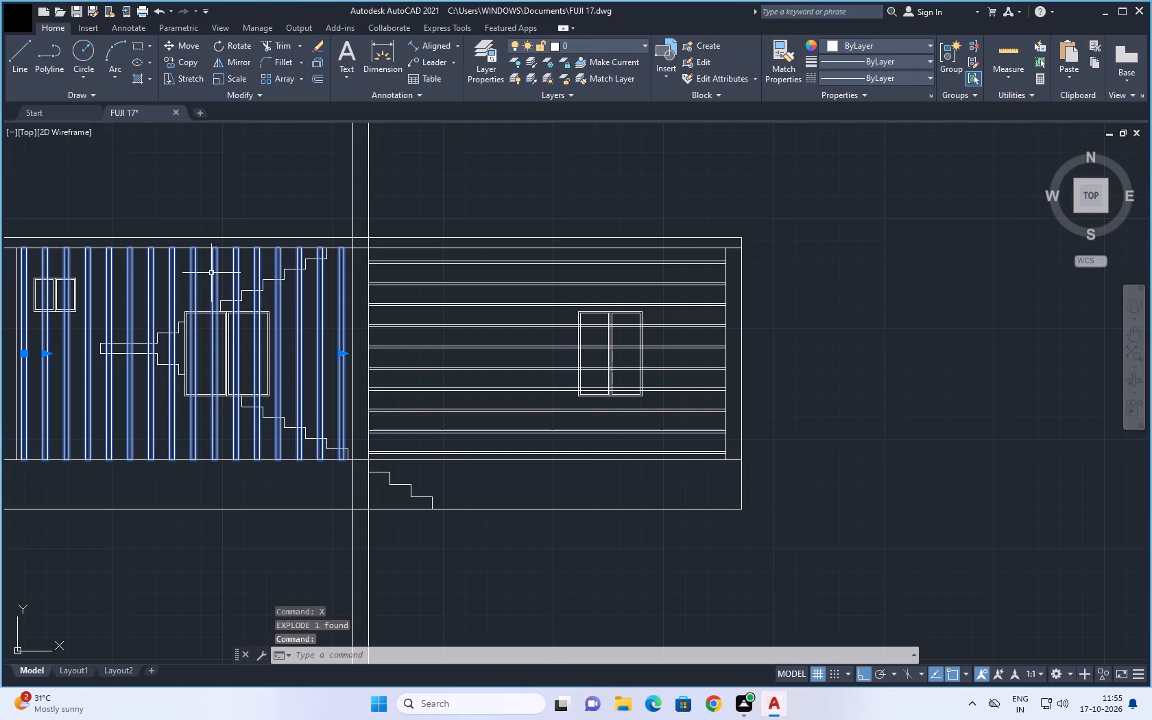
text(X)
key(space)
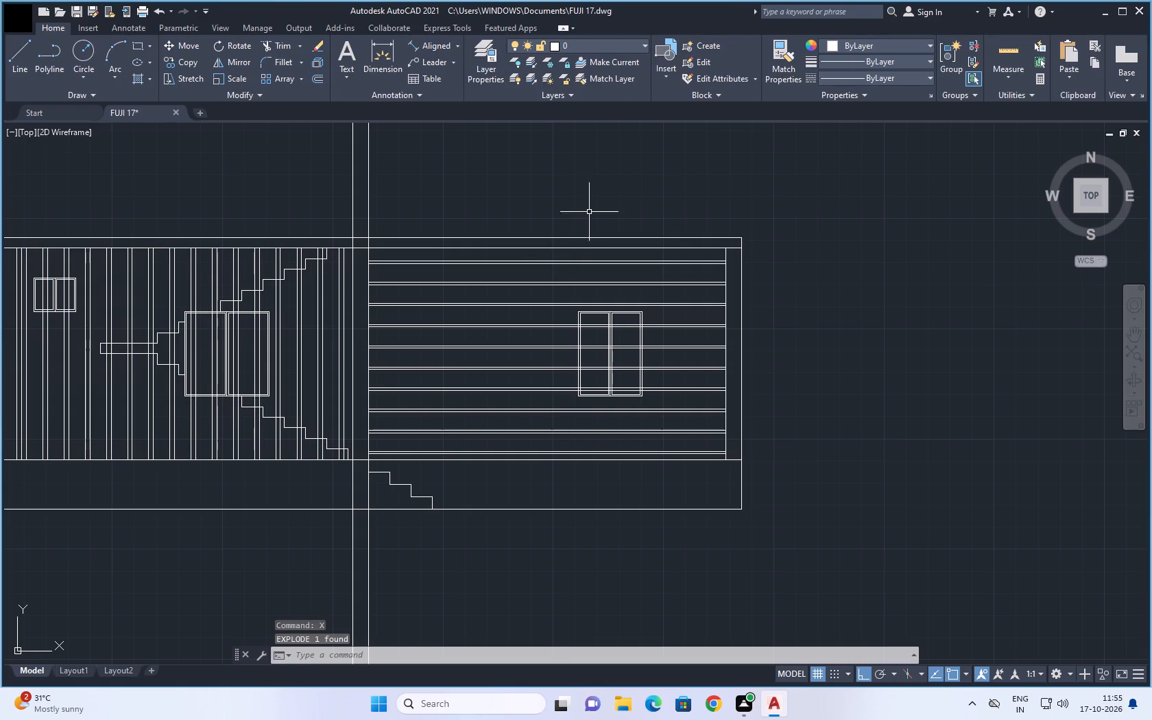
Trim the horizontal strips out of both panes of the two-pane window on the horizontally striped wall.
middle_drag(601, 180, 608, 223)
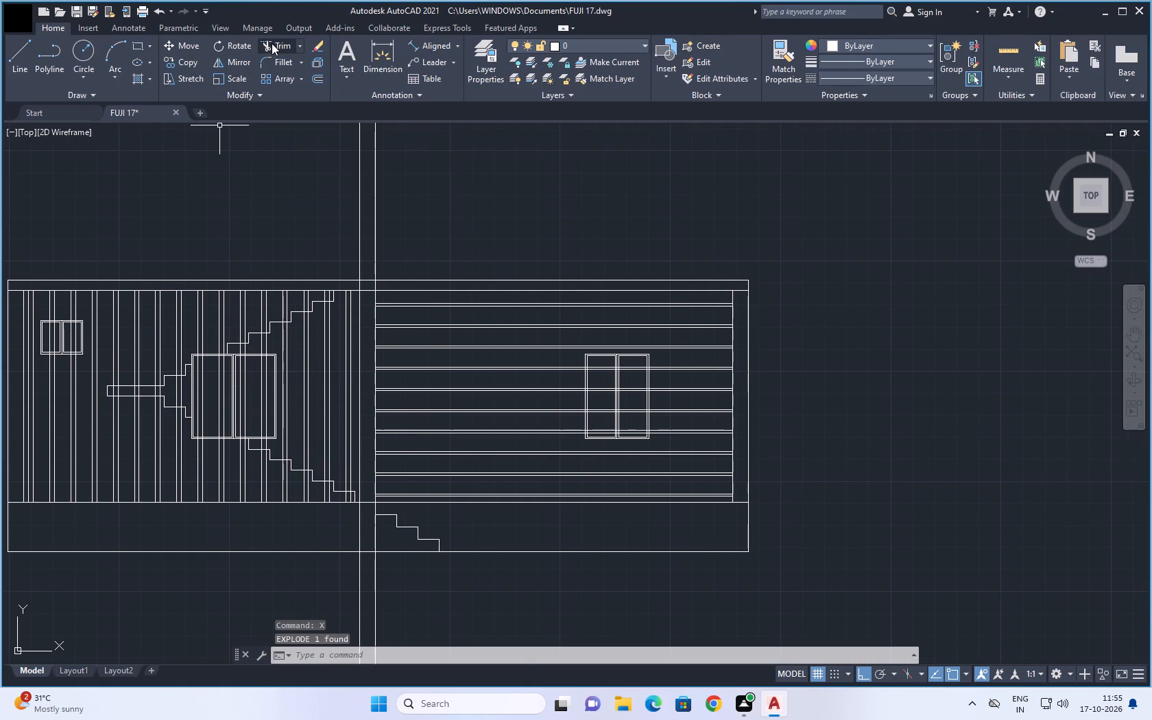
click(272, 43)
scroll(581, 412, up, 2)
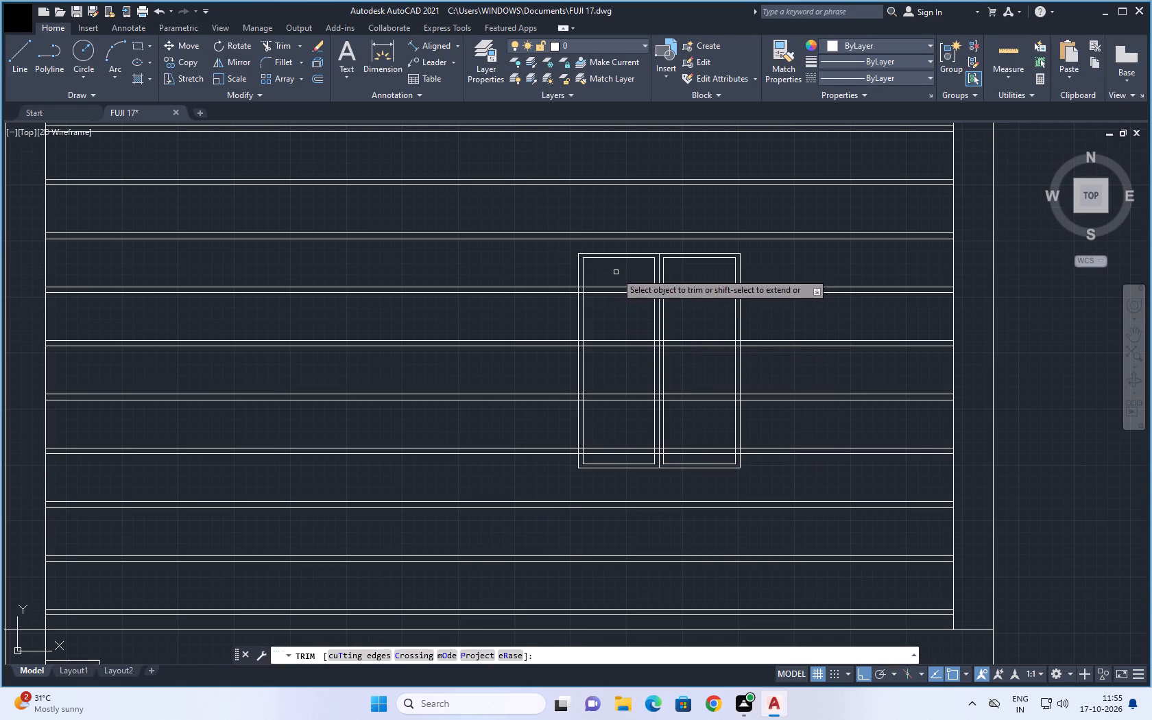
drag(616, 272, 624, 455)
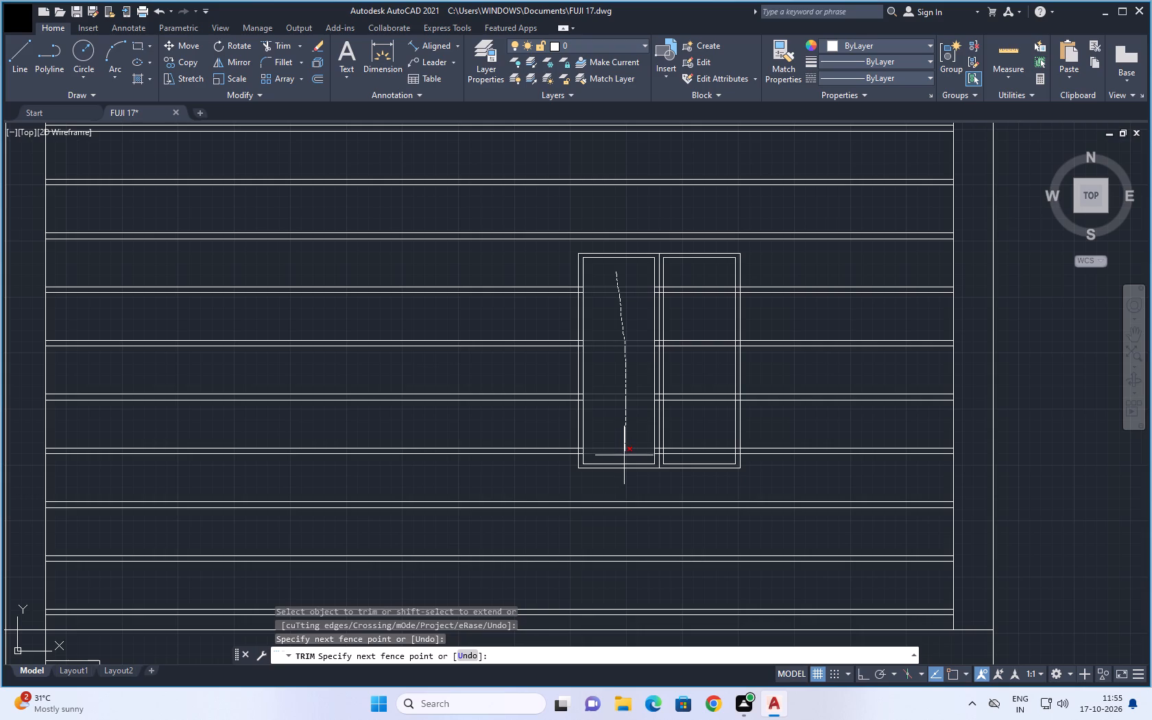
drag(624, 455, 624, 457)
drag(693, 275, 691, 431)
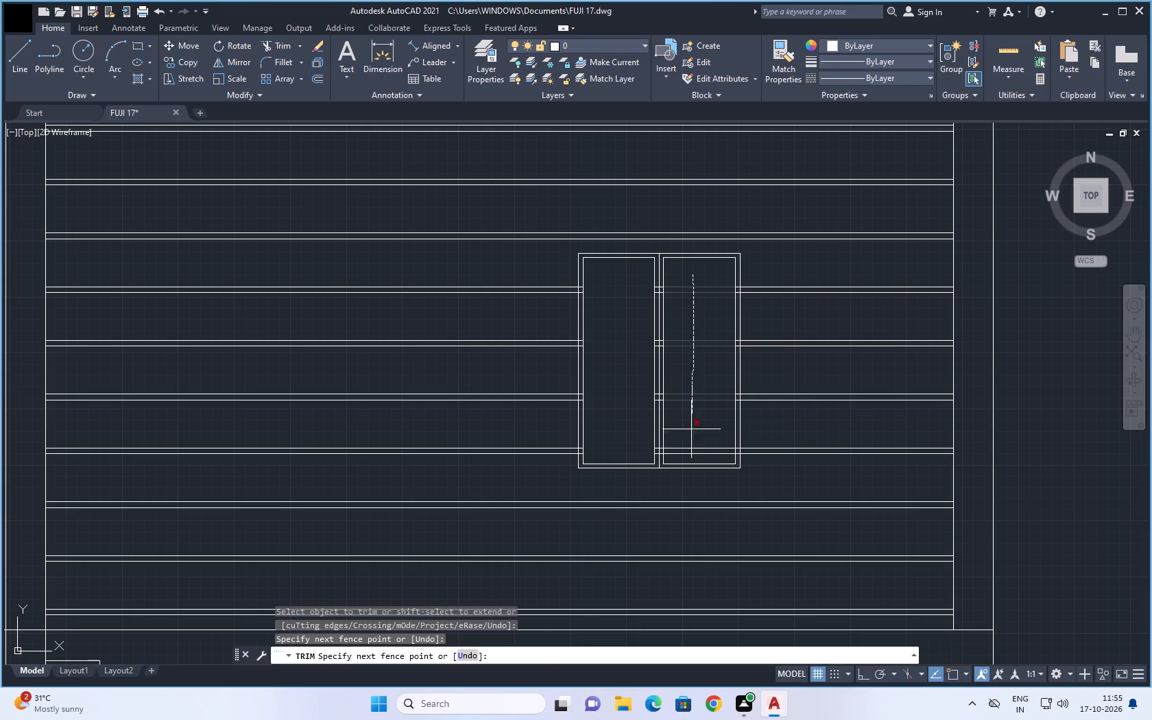
drag(691, 431, 691, 457)
Trim the upper two horizontal strips where they cross both halves of the window's central mullion.
scroll(661, 313, up, 2)
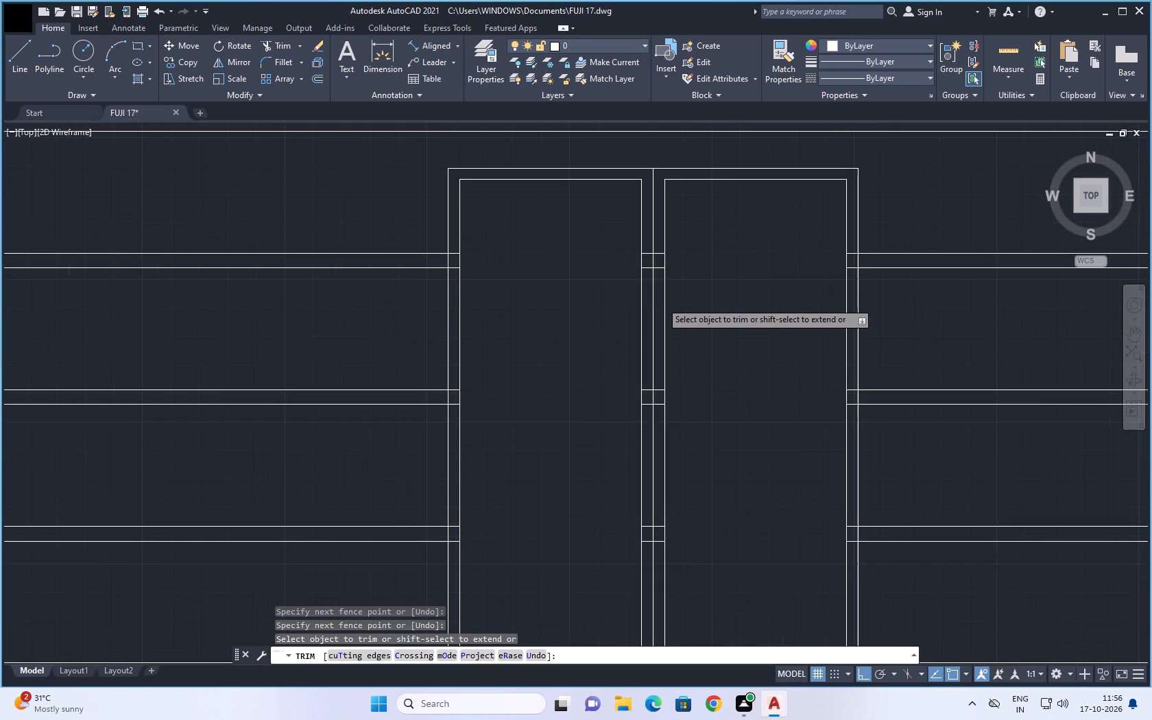
middle_drag(725, 277, 696, 361)
scroll(660, 358, up, 2)
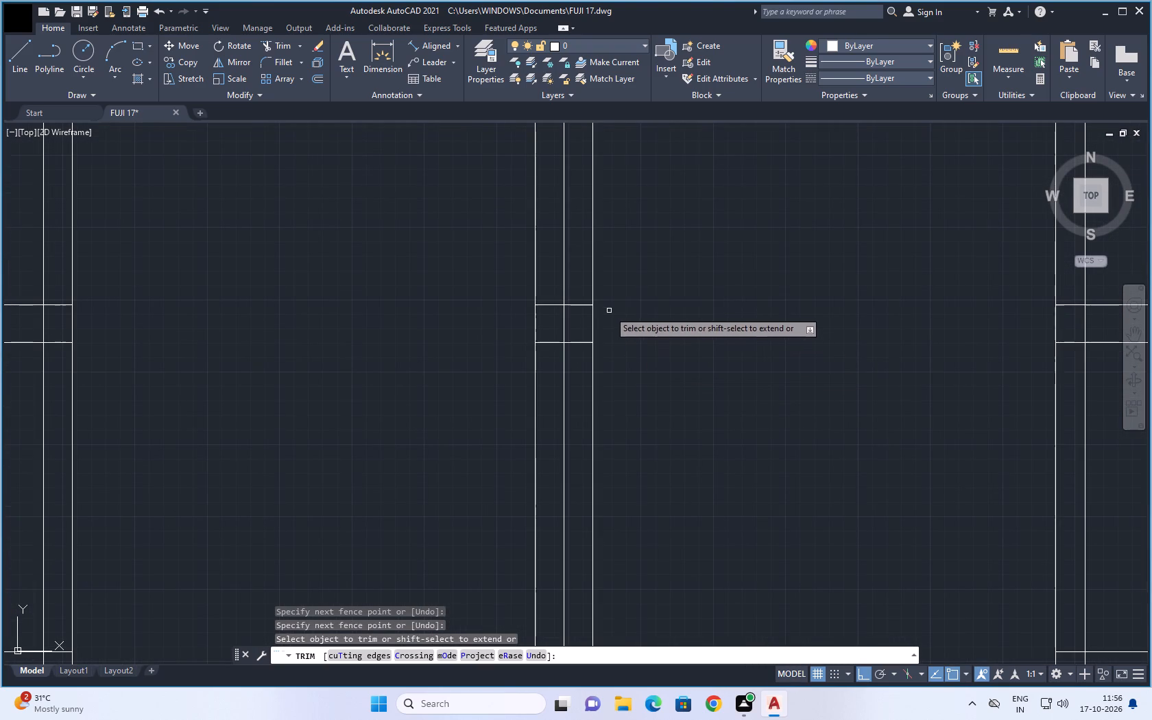
drag(579, 289, 586, 371)
drag(551, 294, 551, 372)
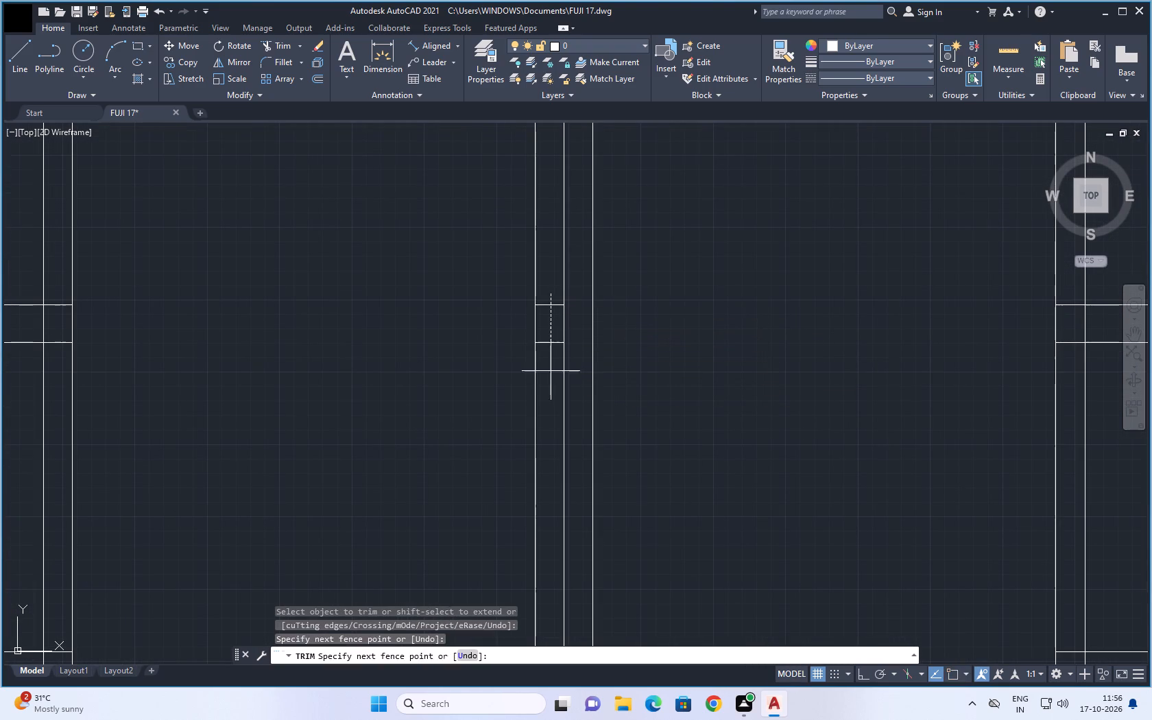
drag(551, 372, 551, 386)
scroll(690, 405, down, 3)
middle_drag(693, 459, 640, 290)
scroll(632, 307, up, 3)
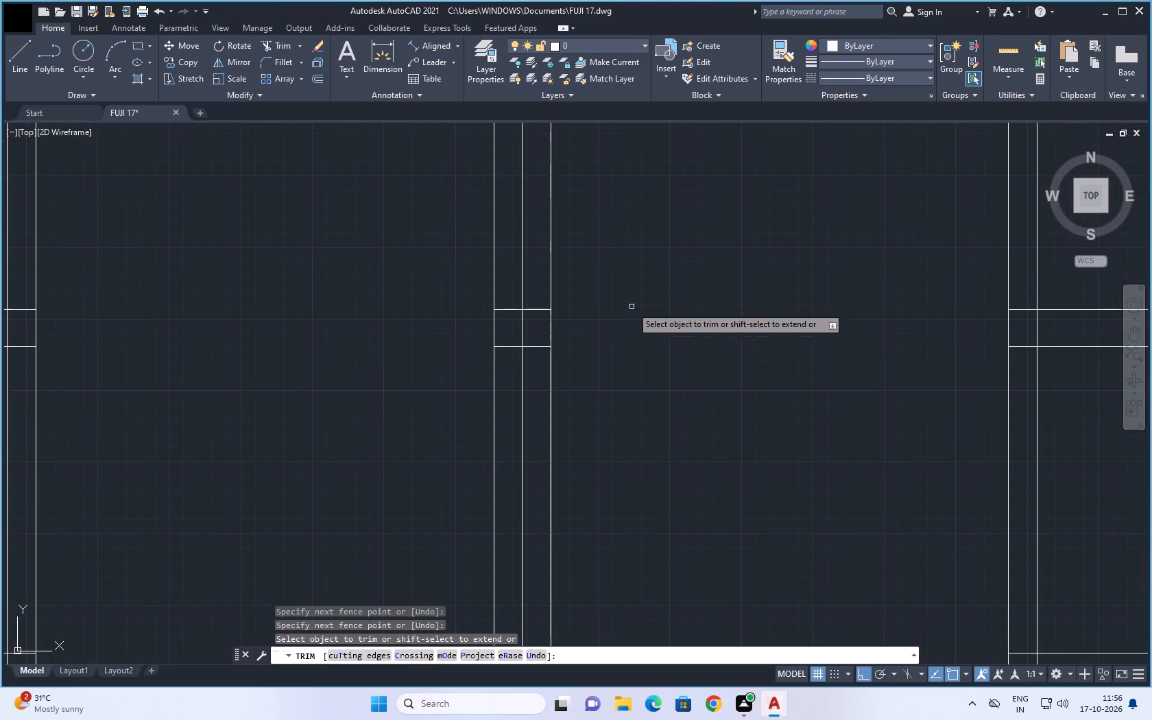
drag(535, 293, 535, 304)
click(536, 371)
click(509, 292)
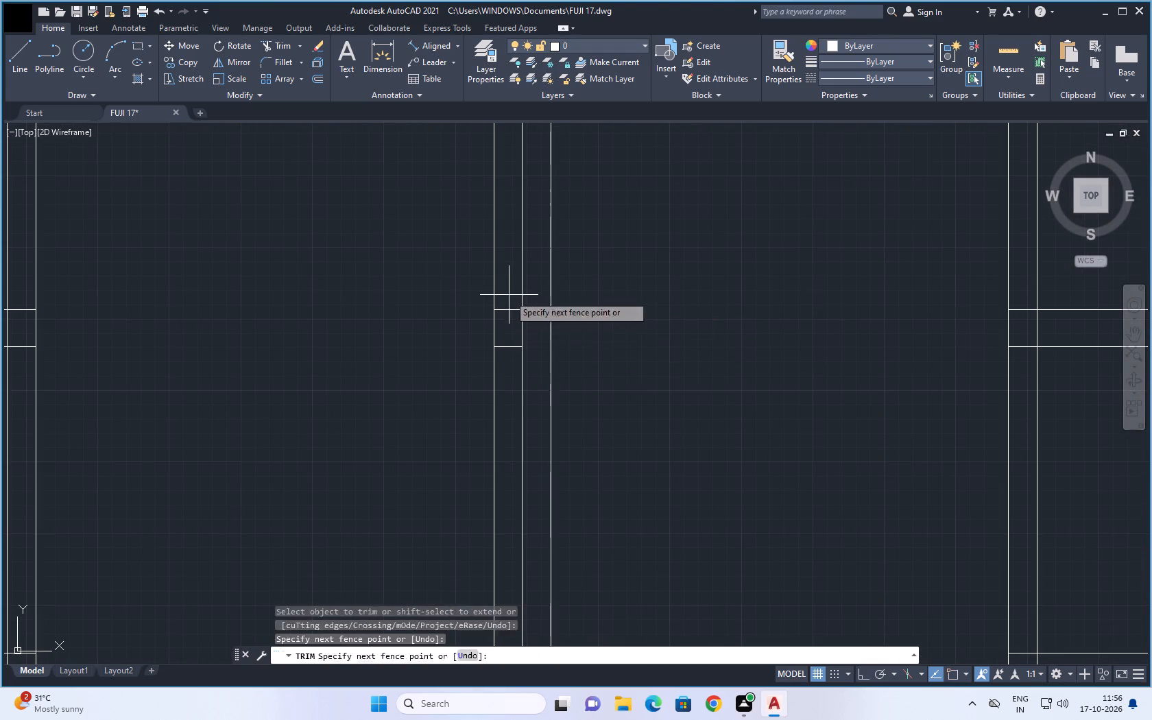
click(507, 380)
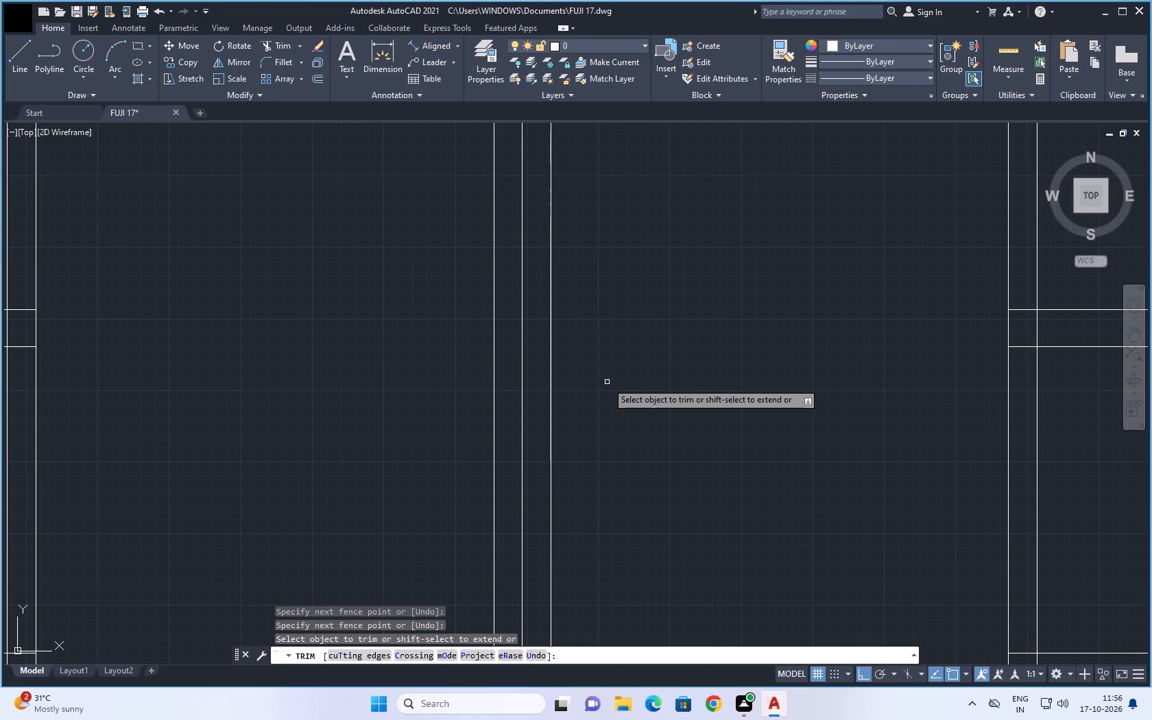
Trim the lower two horizontal strips where they cross both halves of the window's central mullion.
scroll(562, 394, down, 2)
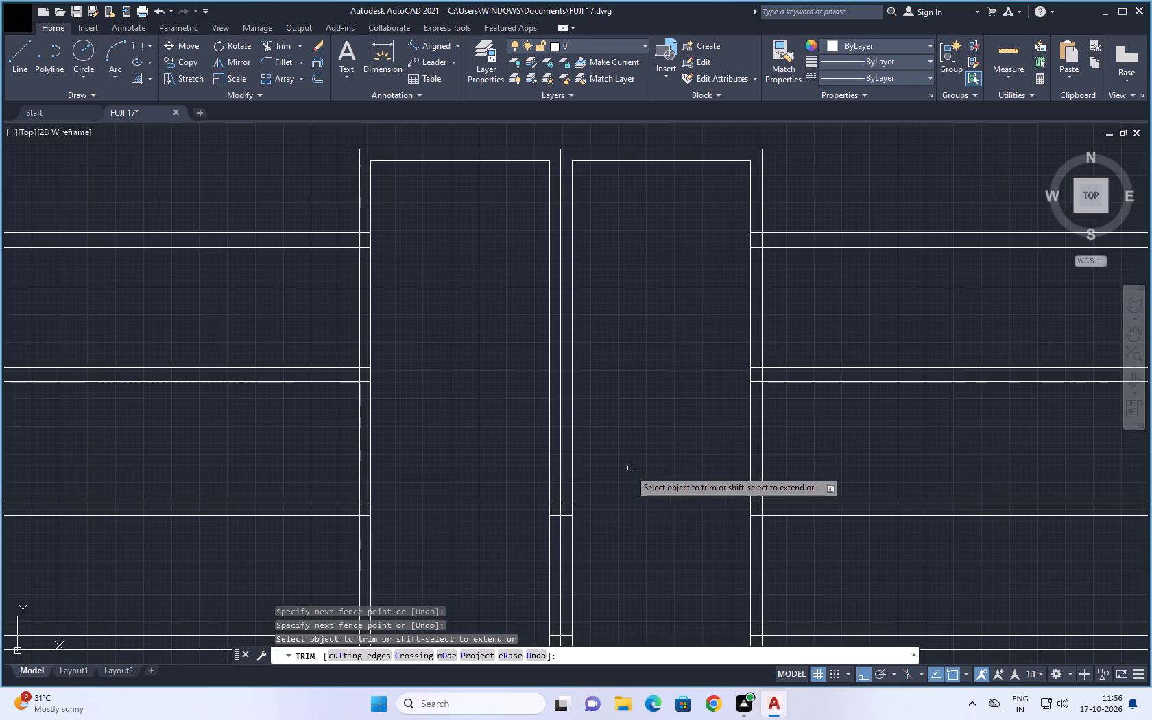
middle_drag(616, 492, 610, 420)
scroll(557, 440, up, 2)
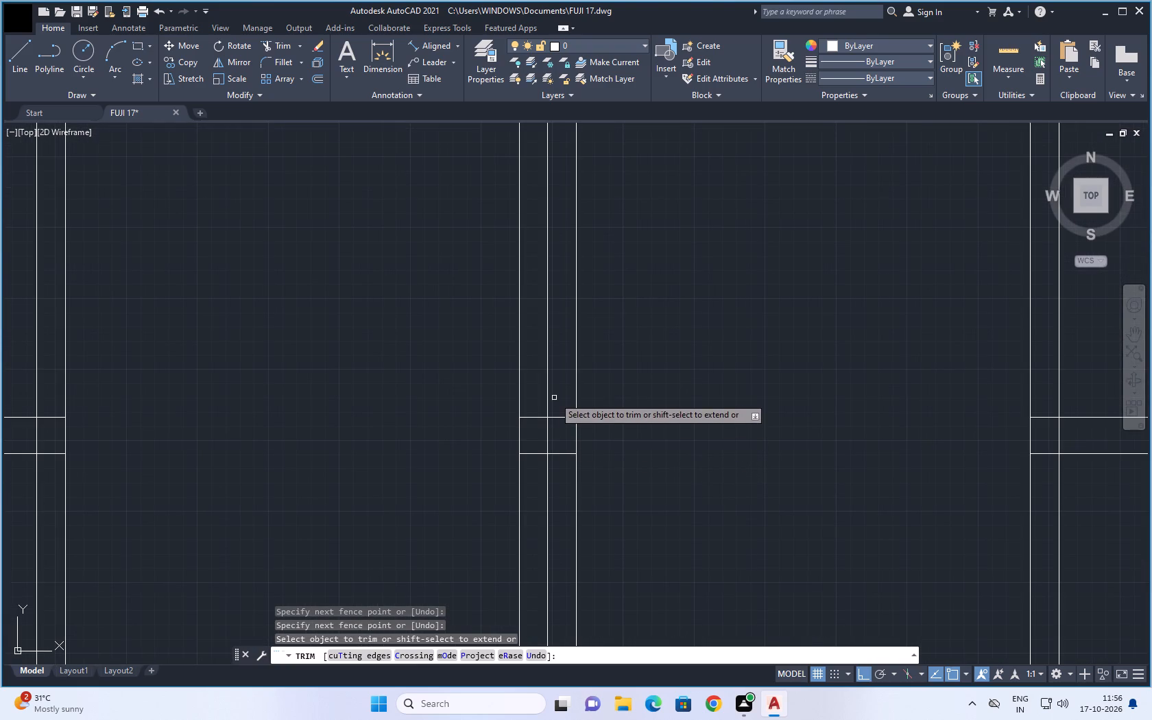
click(564, 405)
click(568, 483)
drag(534, 403, 533, 412)
click(529, 500)
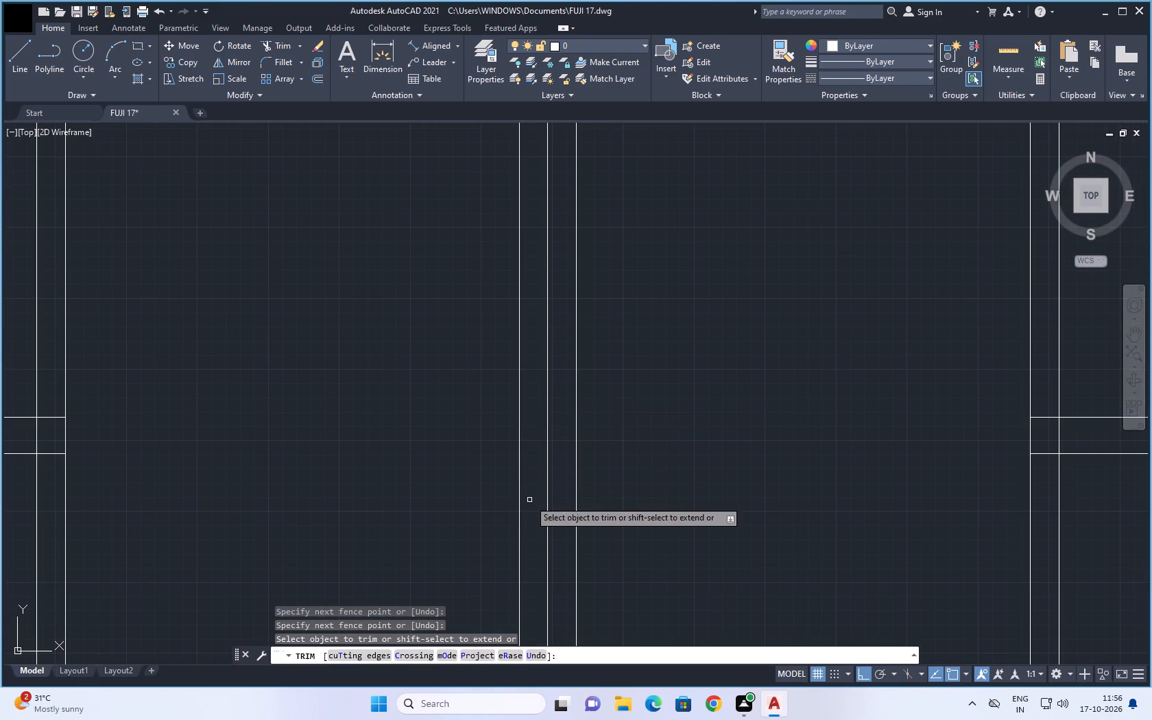
scroll(625, 496, down, 3)
middle_drag(656, 523, 627, 409)
scroll(585, 483, up, 3)
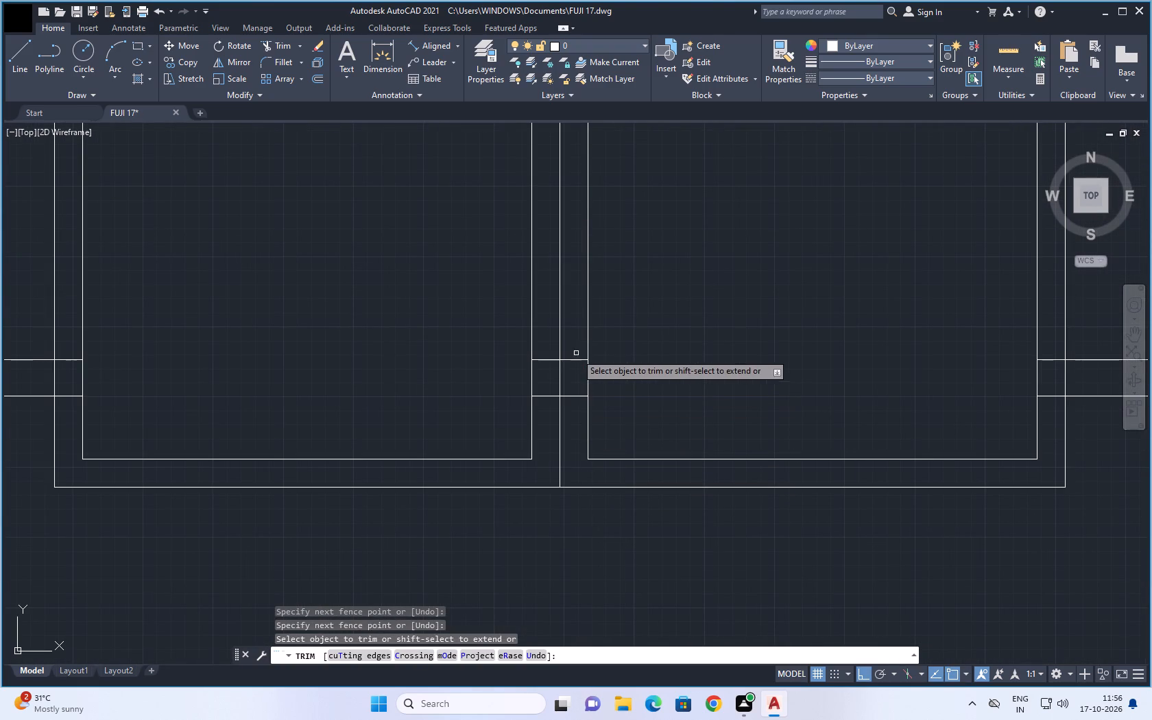
drag(571, 344, 571, 352)
click(575, 430)
click(544, 345)
click(550, 408)
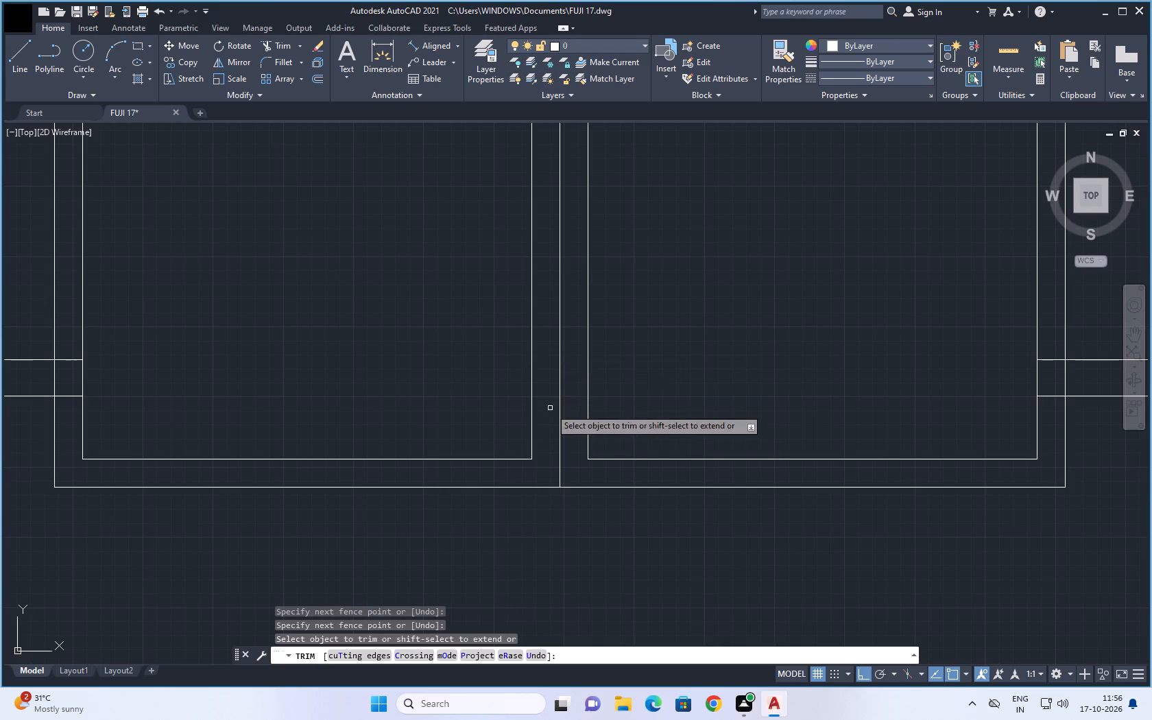
Trim the upper two horizontal strips out of the window frame's jamb on the side away from the staircase.
scroll(671, 370, down, 1)
middle_drag(754, 365, 530, 531)
scroll(688, 439, down, 2)
middle_drag(748, 346, 743, 355)
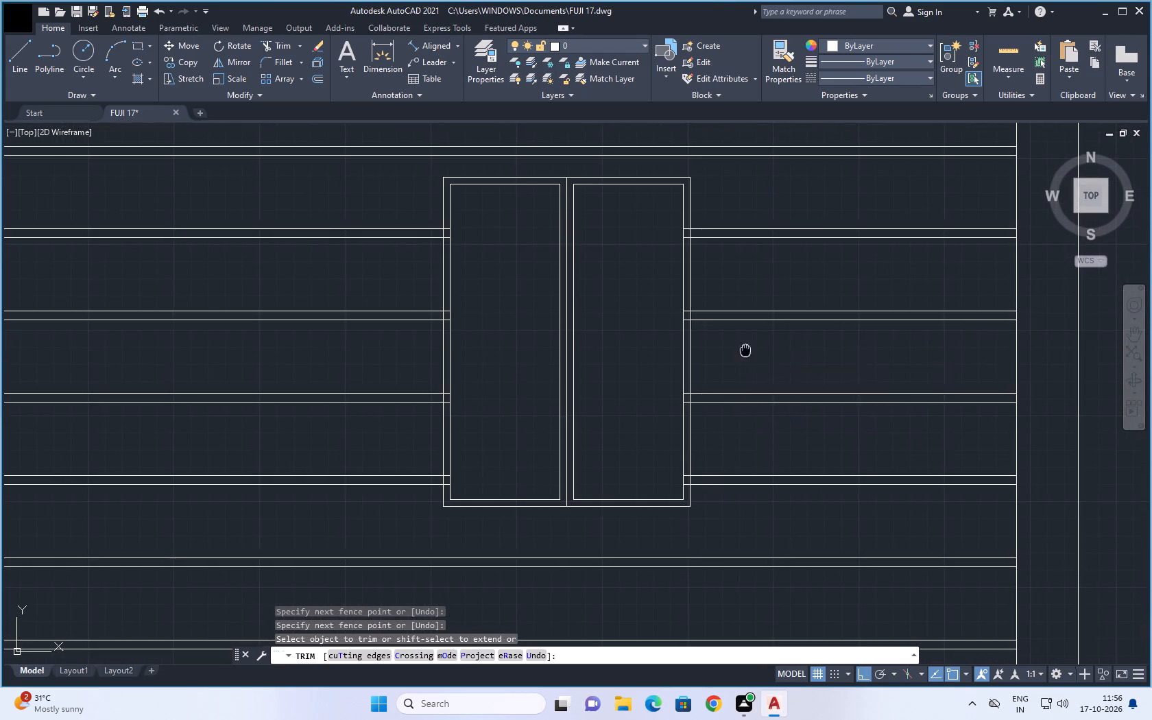
middle_drag(743, 355, 676, 463)
scroll(607, 341, up, 3)
drag(634, 337, 634, 350)
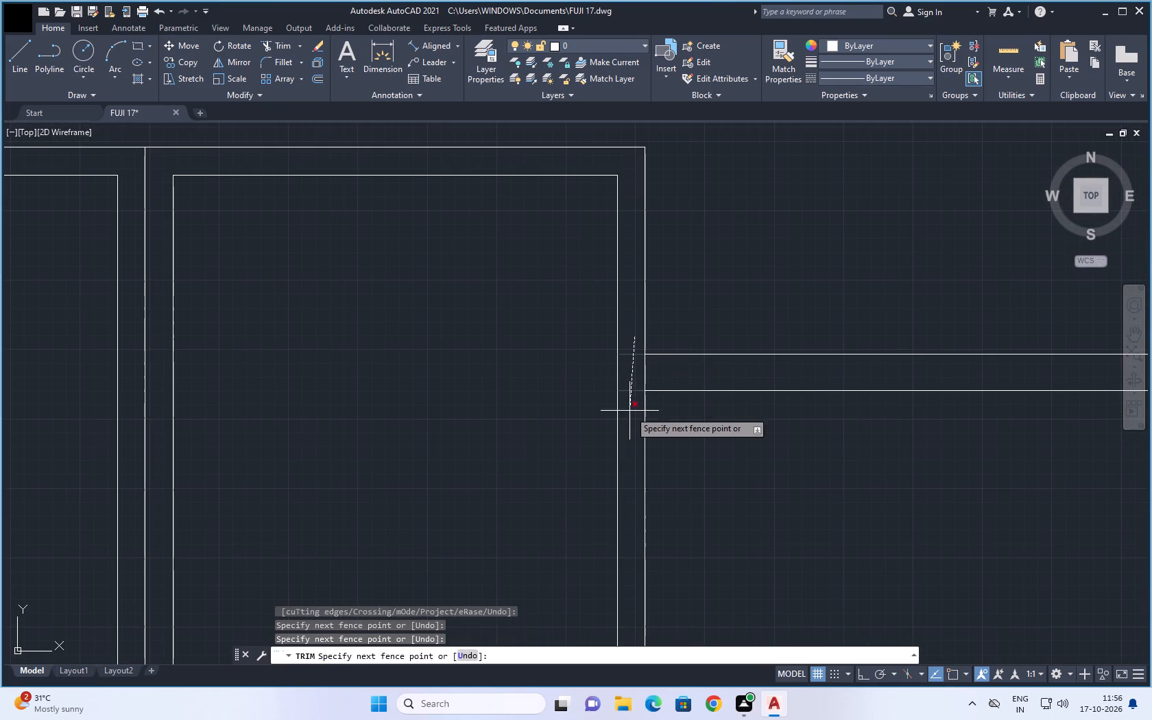
click(629, 411)
scroll(674, 478, down, 2)
middle_drag(718, 513, 667, 352)
scroll(621, 412, up, 2)
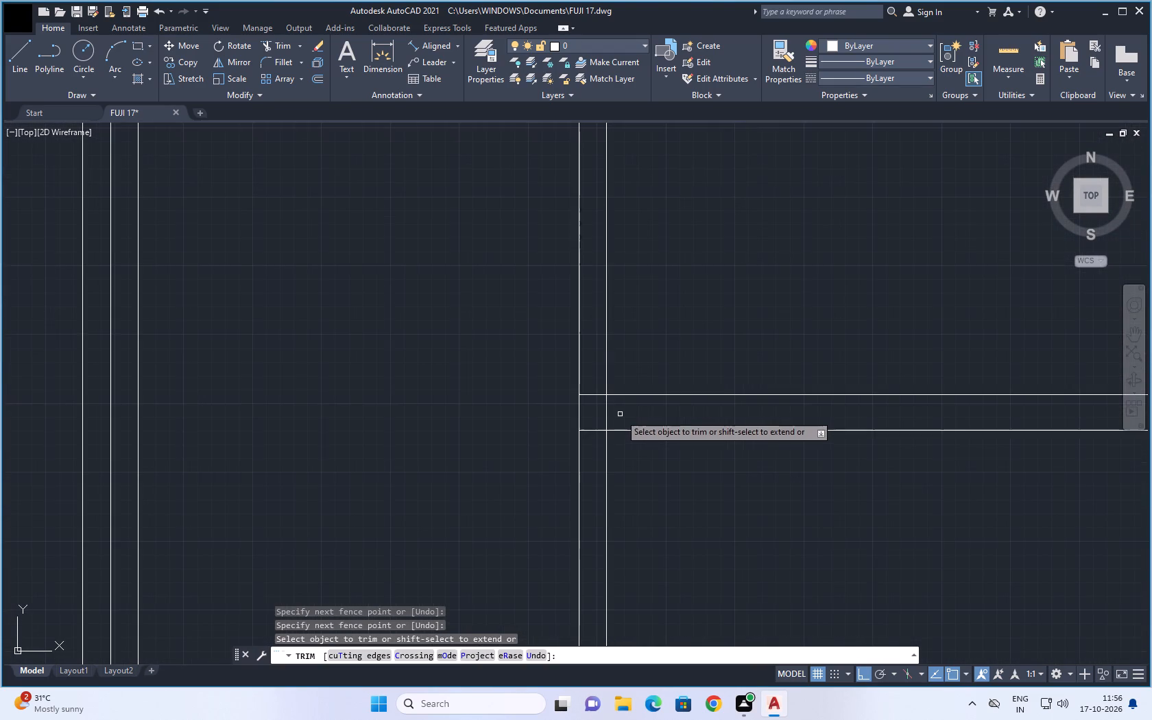
scroll(596, 392, up, 2)
click(592, 376)
click(580, 519)
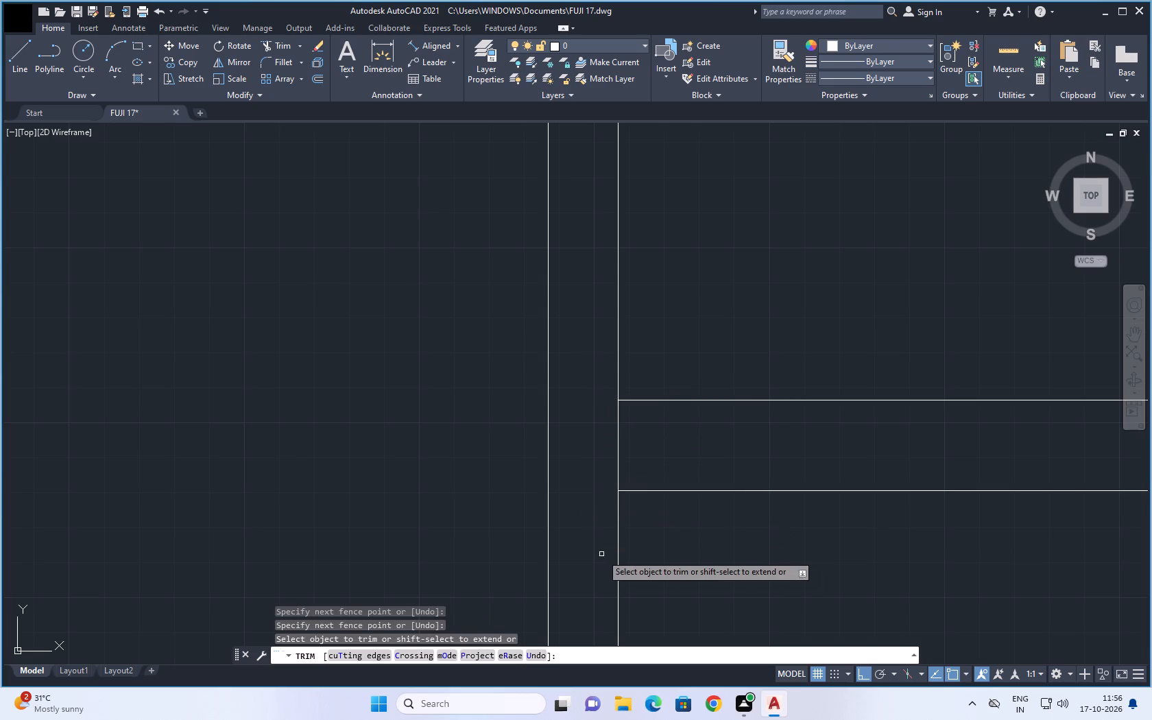
Trim the lower two horizontal strips out of the window frame's jamb on the side away from the staircase.
scroll(652, 568, down, 2)
middle_drag(682, 578, 623, 202)
click(571, 442)
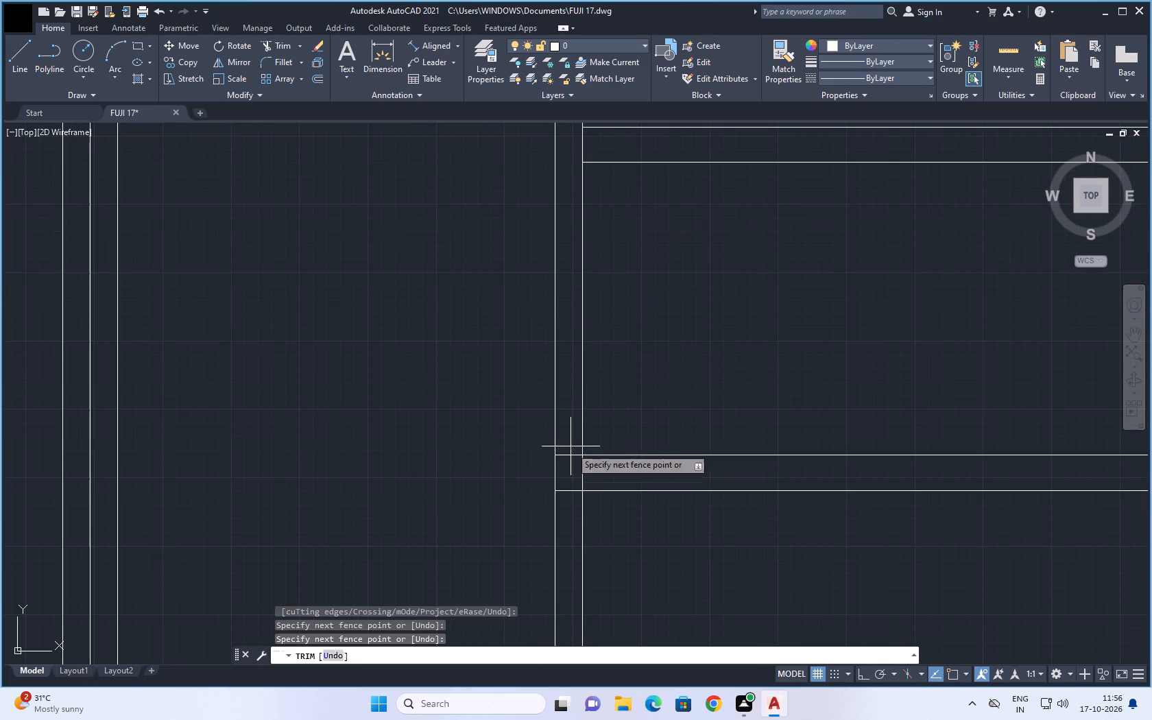
click(564, 536)
scroll(621, 533, down, 3)
middle_drag(682, 564, 656, 376)
scroll(603, 402, up, 2)
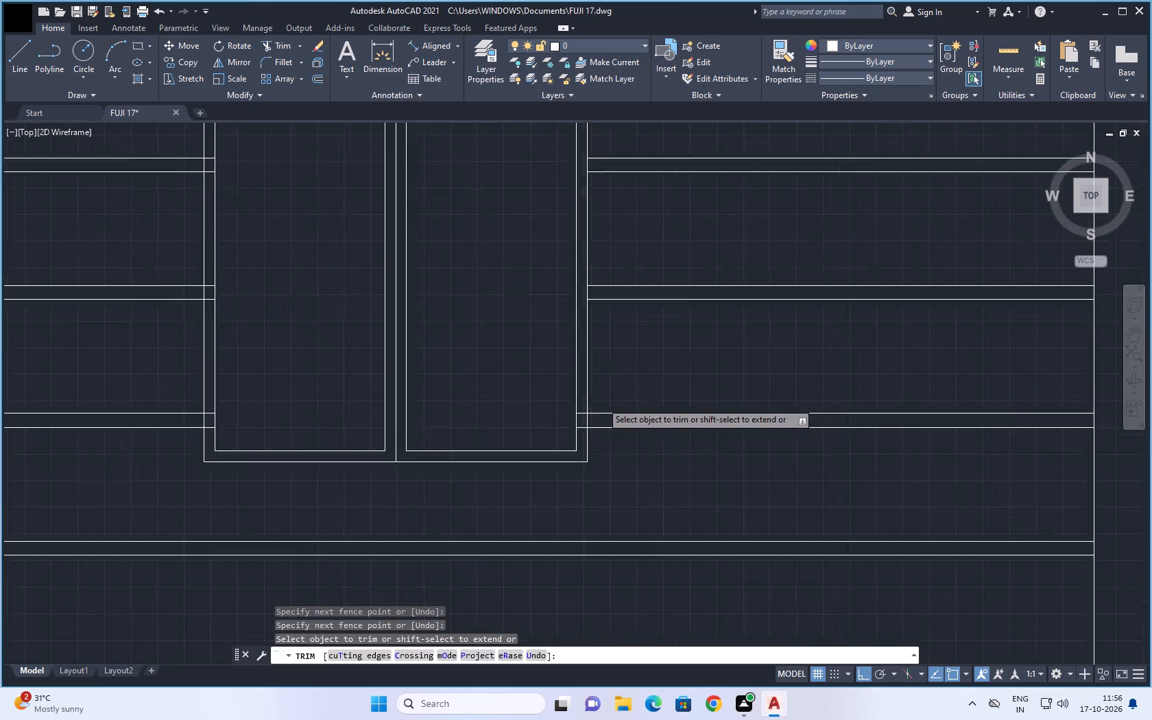
scroll(601, 402, up, 3)
drag(523, 418, 523, 431)
click(523, 564)
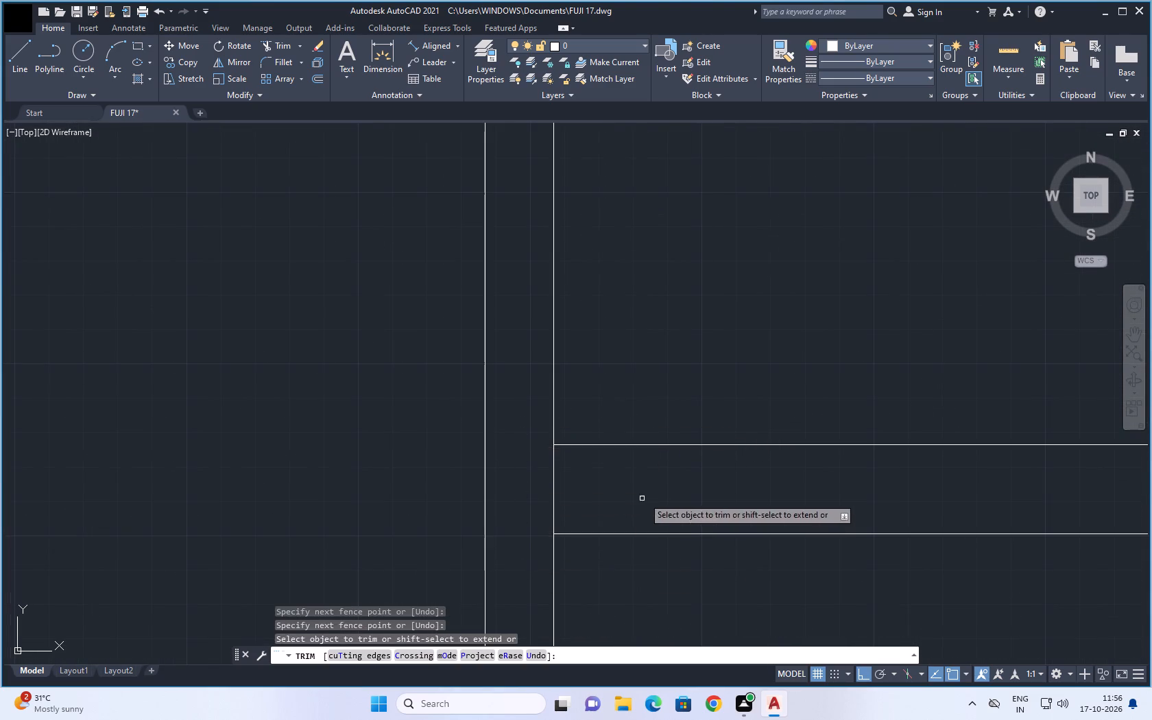
Trim all four horizontal strips out of the window frame's jamb on the staircase side.
scroll(644, 496, down, 5)
scroll(374, 475, up, 3)
scroll(445, 542, up, 1)
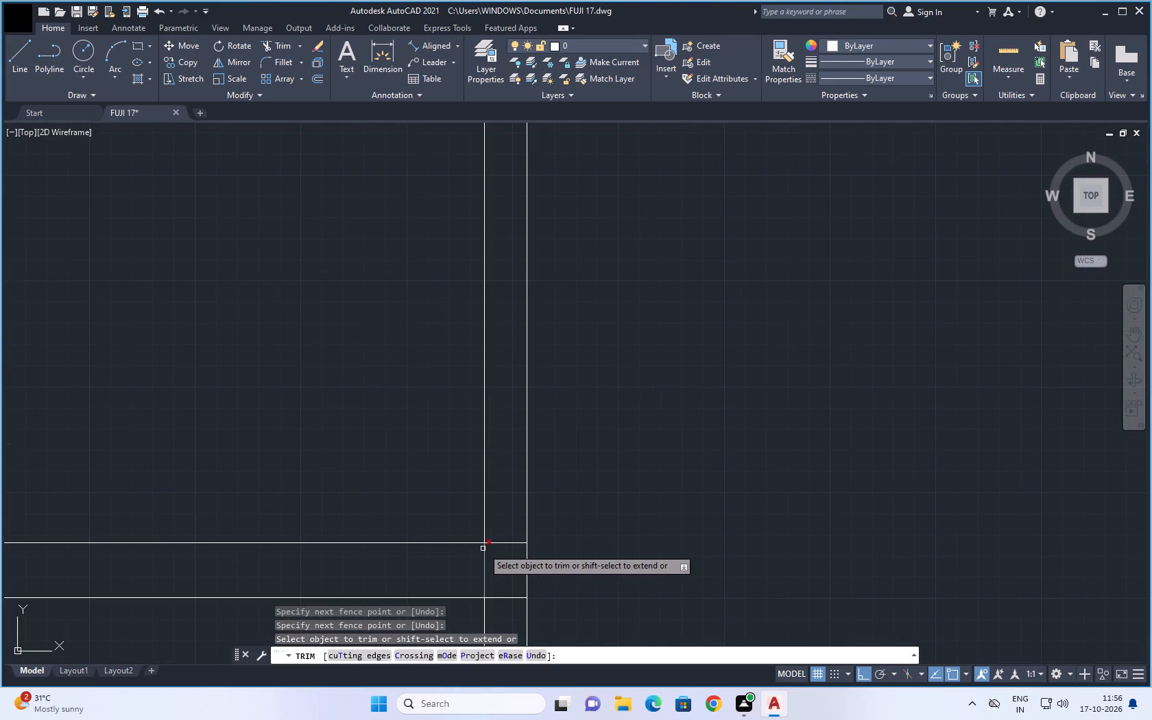
click(496, 524)
click(503, 614)
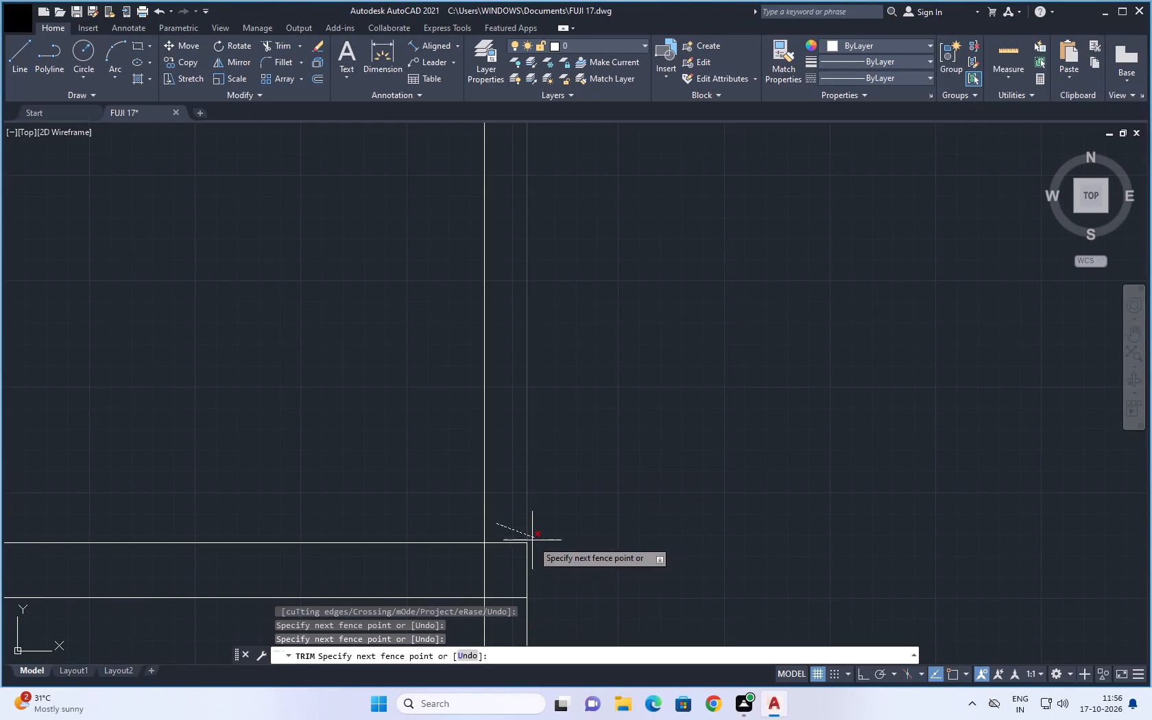
click(499, 619)
scroll(605, 400, down, 3)
middle_drag(643, 274, 643, 327)
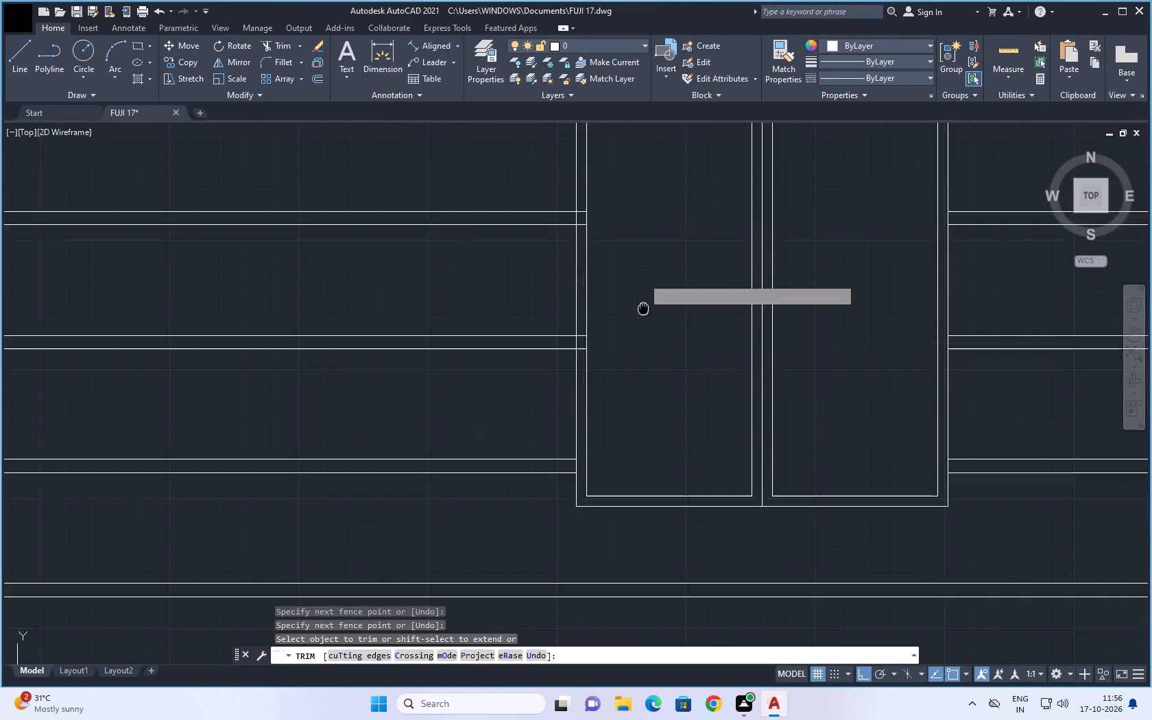
middle_drag(643, 327, 628, 440)
click(568, 214)
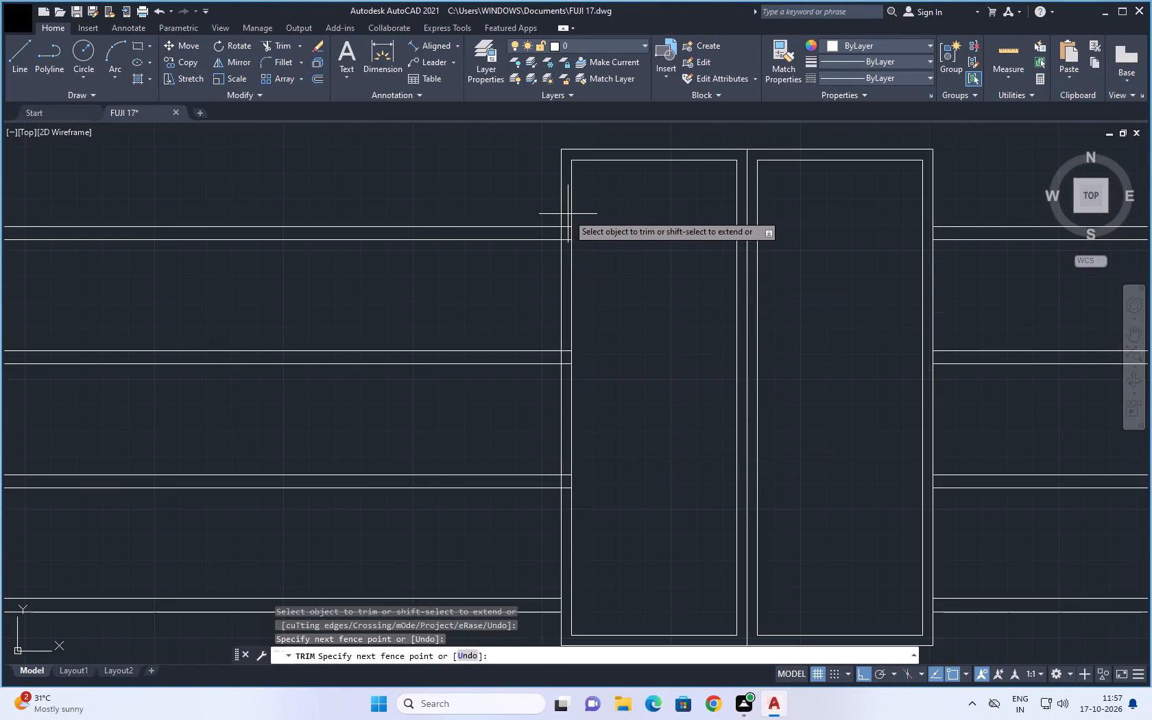
click(567, 514)
Trim the two long vertical lines between the striped walls out of the base and roof bands and beyond the elevation's outline.
scroll(652, 456, down, 1)
middle_drag(648, 466, 584, 356)
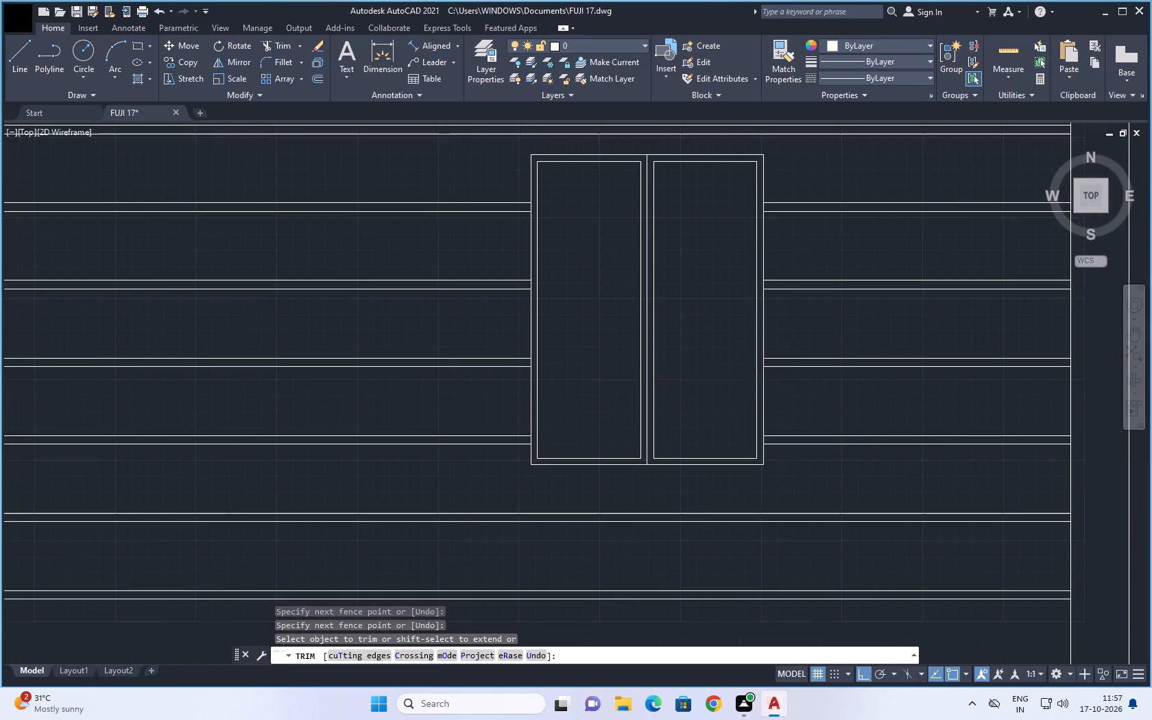
scroll(610, 409, down, 2)
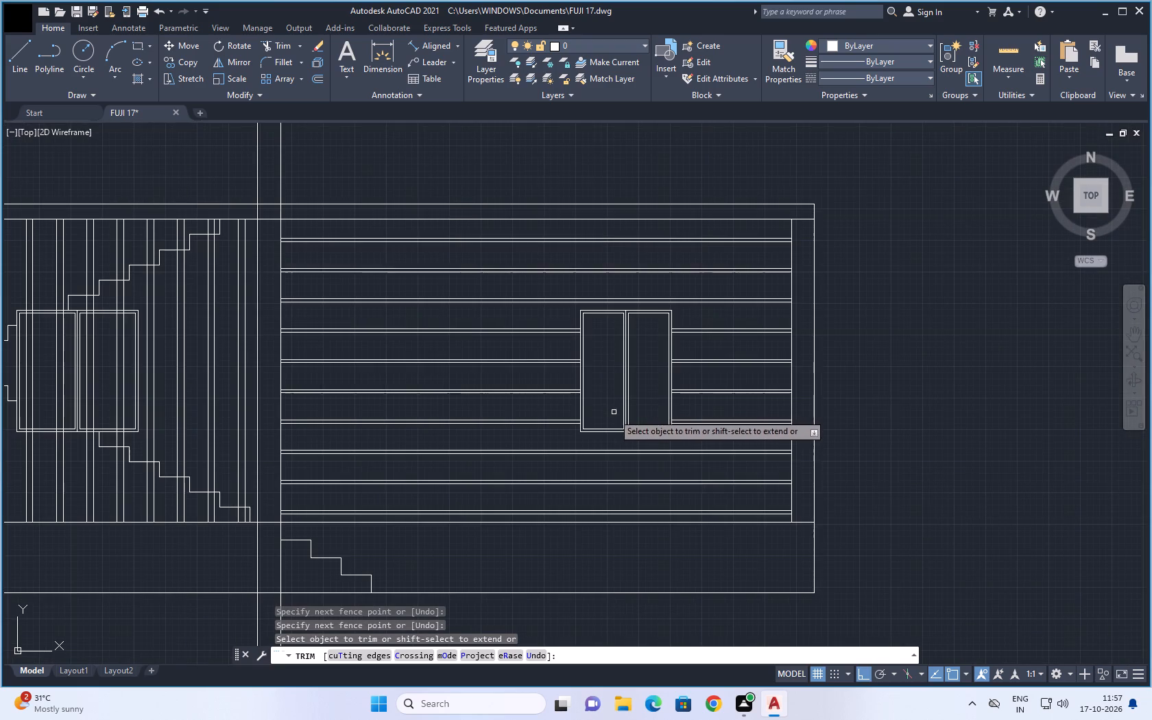
middle_drag(878, 492, 902, 445)
scroll(907, 448, down, 1)
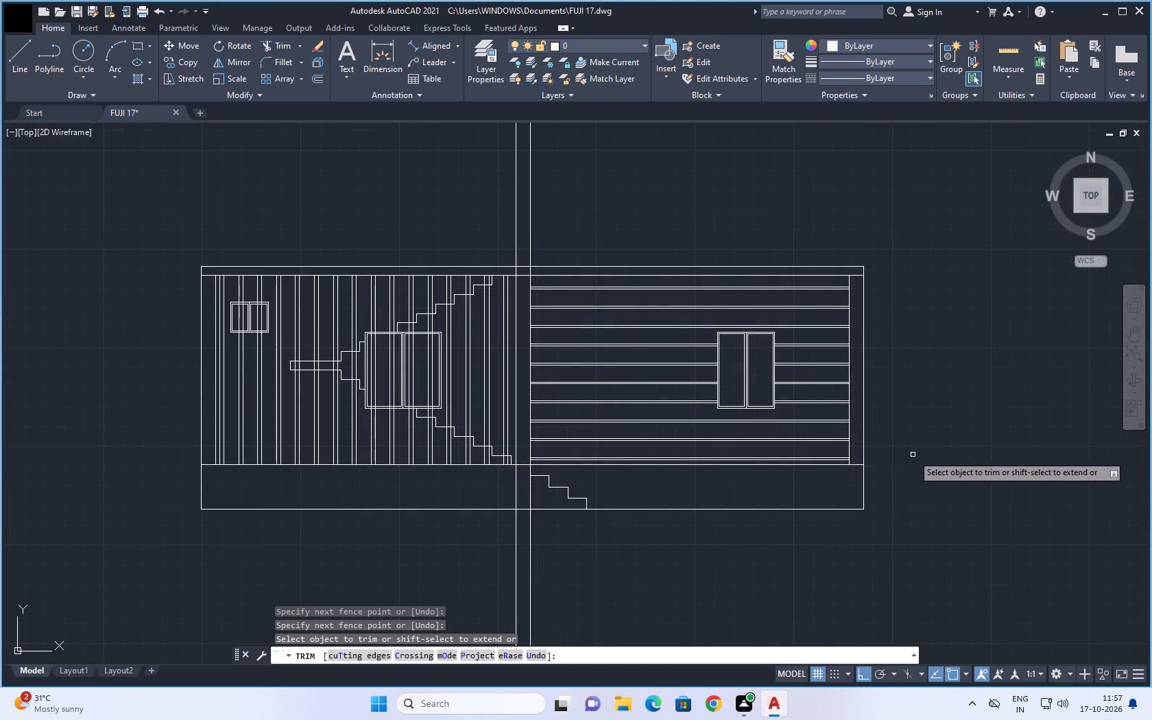
middle_drag(715, 586, 777, 577)
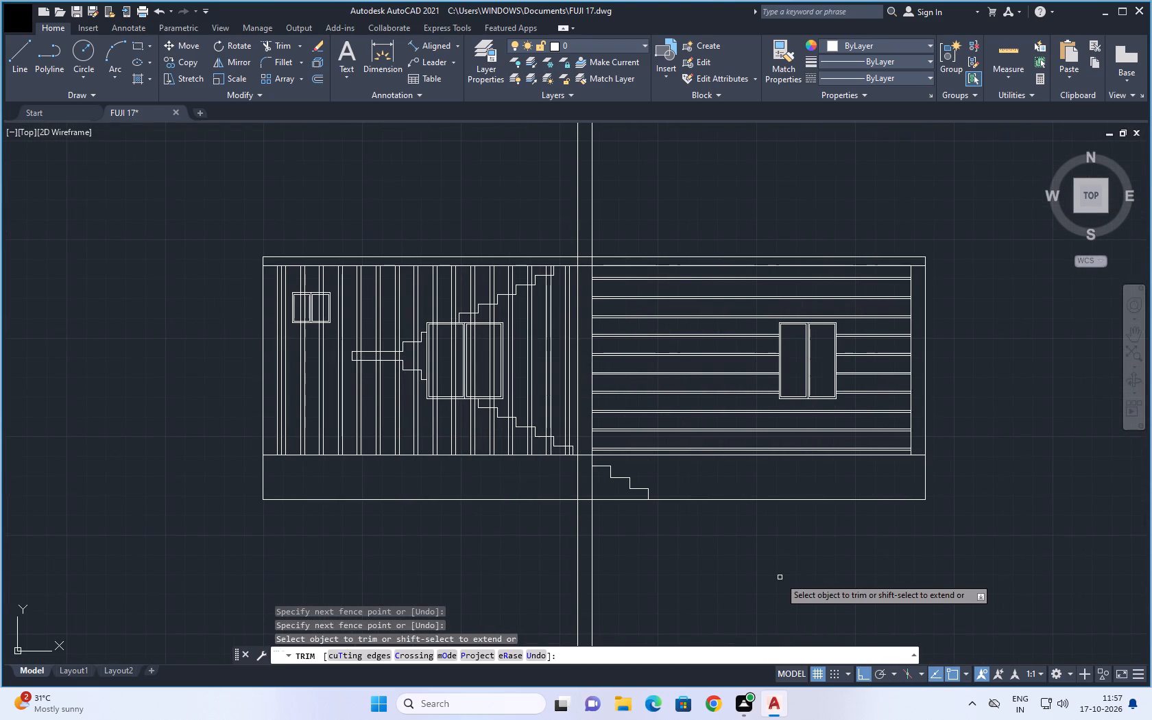
drag(565, 491, 584, 488)
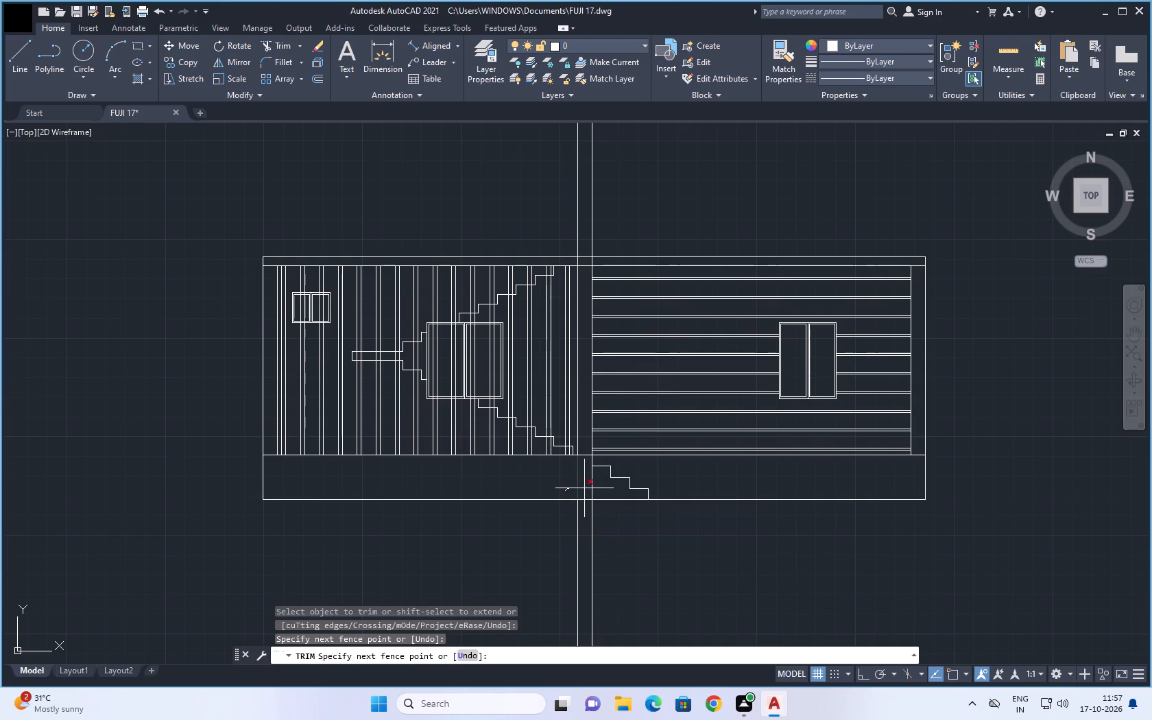
drag(584, 488, 595, 488)
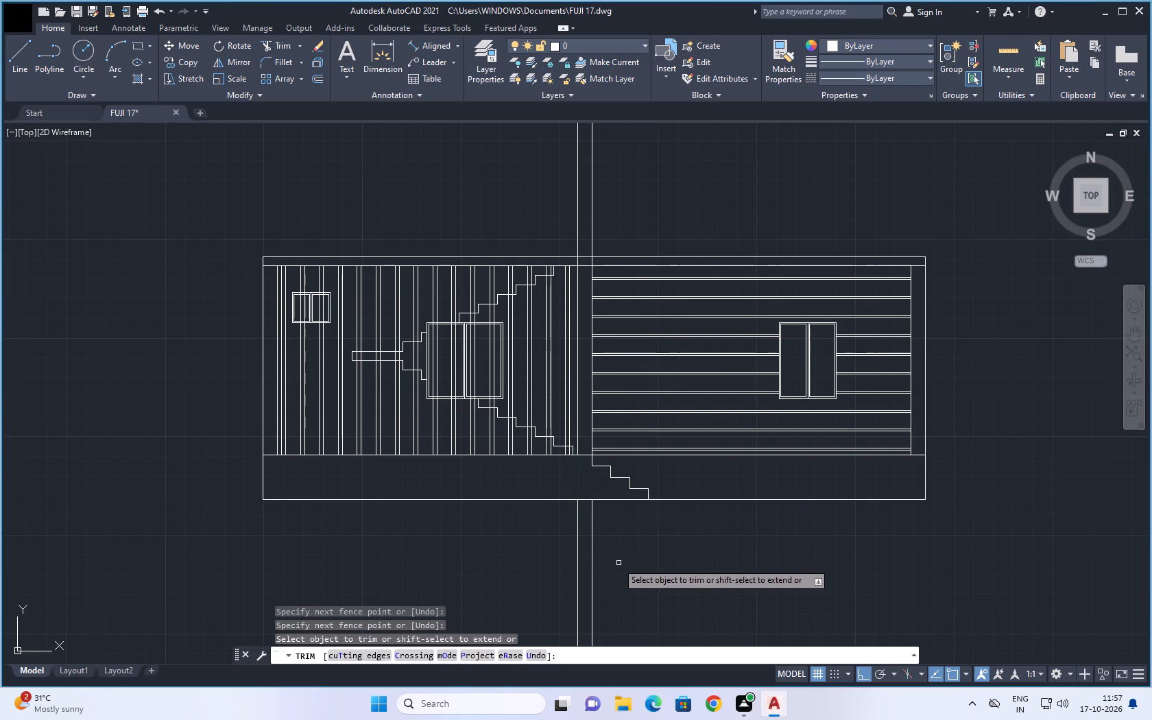
drag(653, 162, 479, 211)
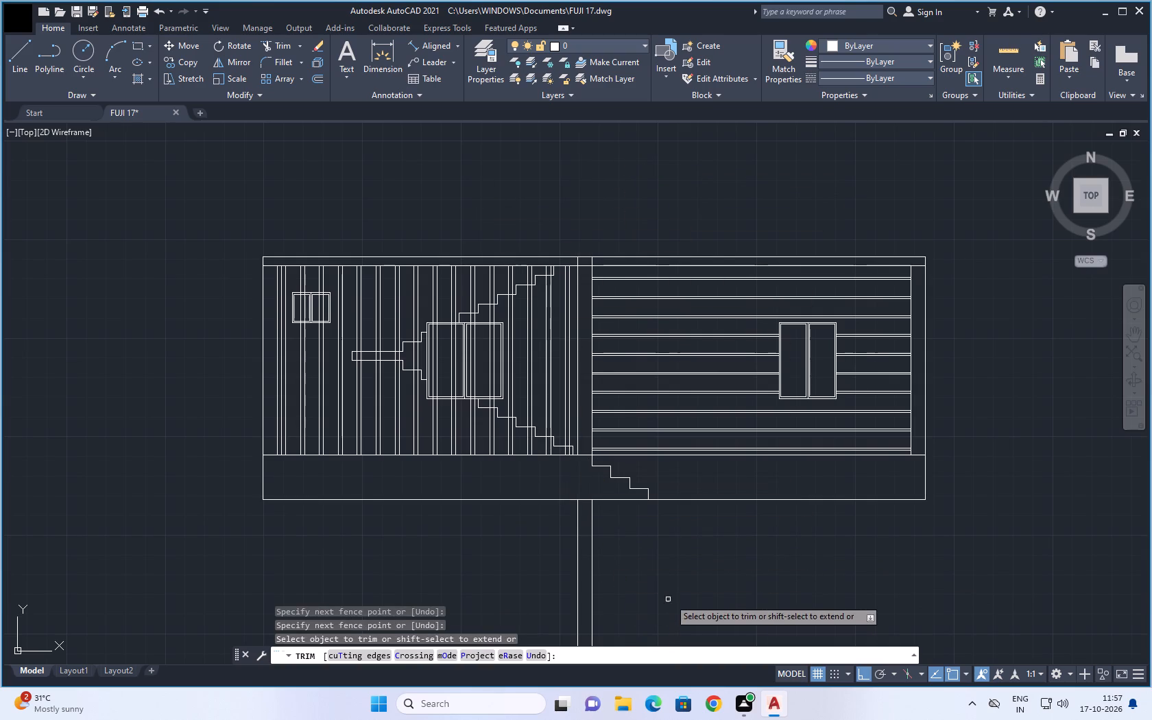
drag(673, 573, 436, 630)
scroll(545, 261, up, 3)
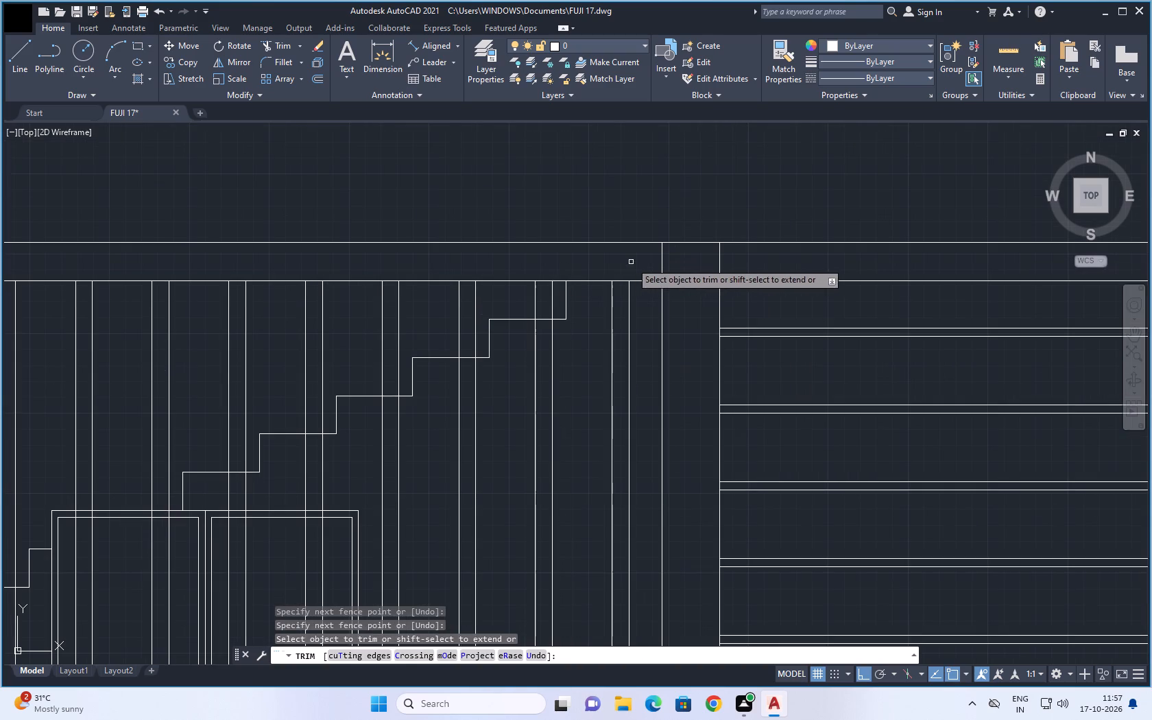
drag(629, 262, 728, 259)
Trim the vertical strips out of both panes of the small window on the vertically striped wall.
scroll(709, 214, down, 5)
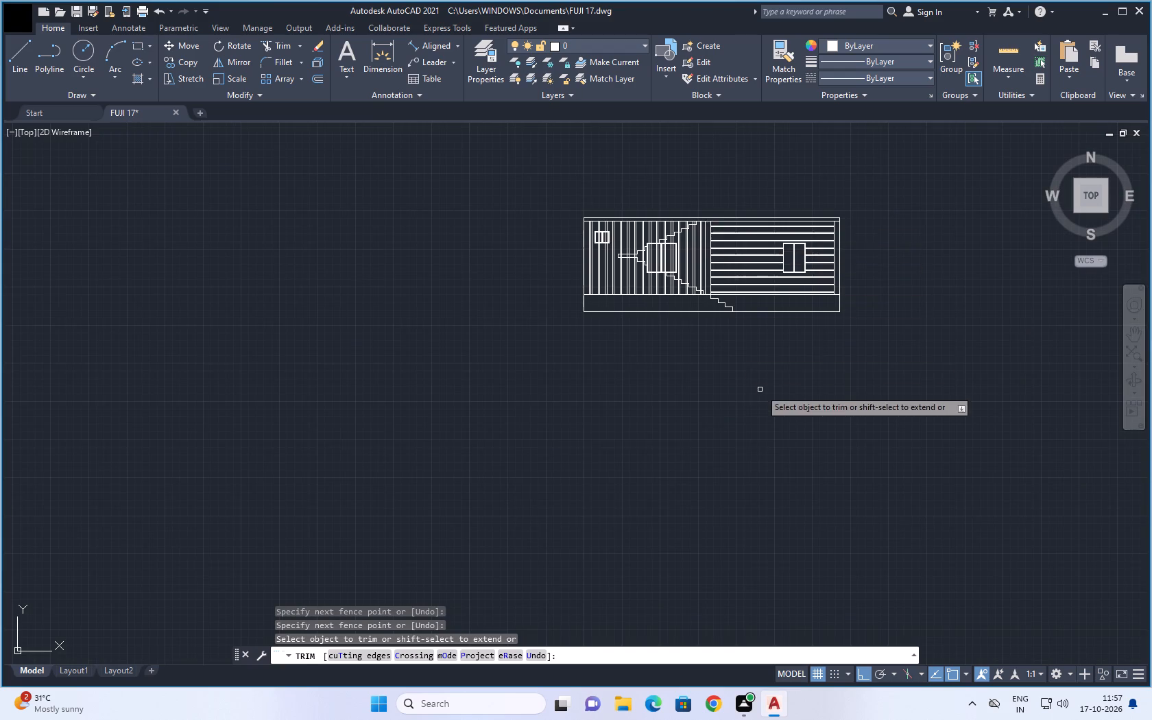
middle_drag(746, 416, 636, 624)
scroll(755, 285, down, 2)
middle_drag(733, 285, 673, 406)
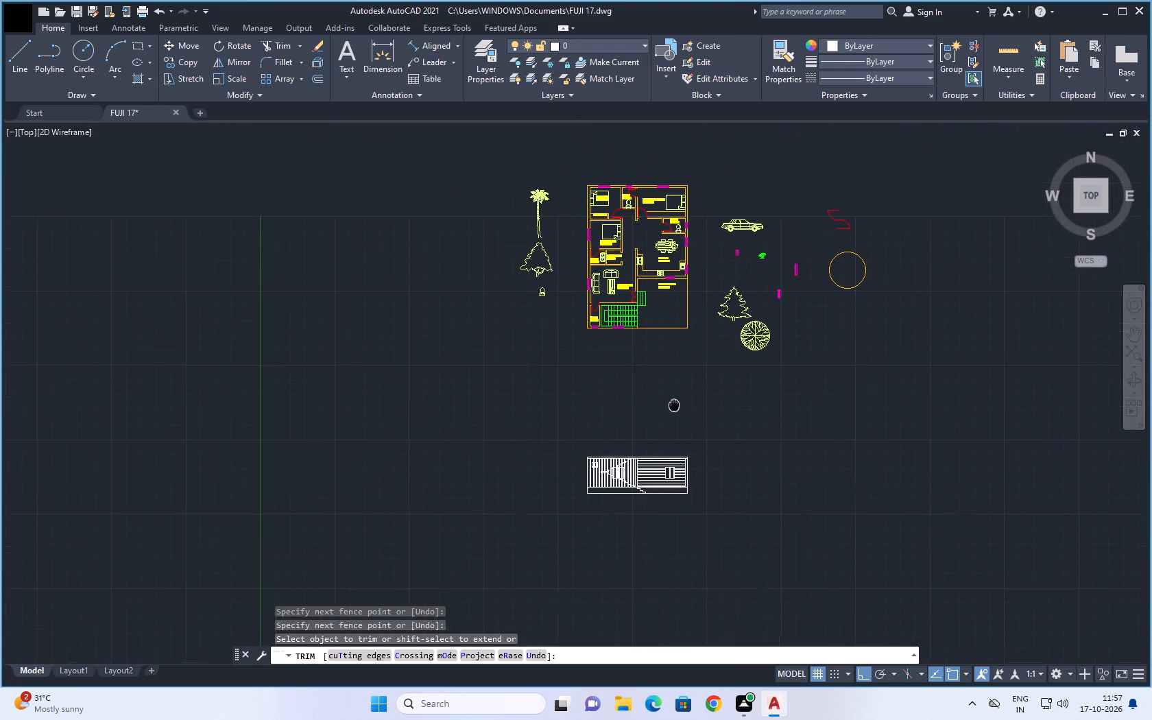
middle_drag(673, 406, 678, 308)
scroll(639, 361, up, 2)
middle_drag(590, 322, 601, 303)
scroll(591, 321, up, 1)
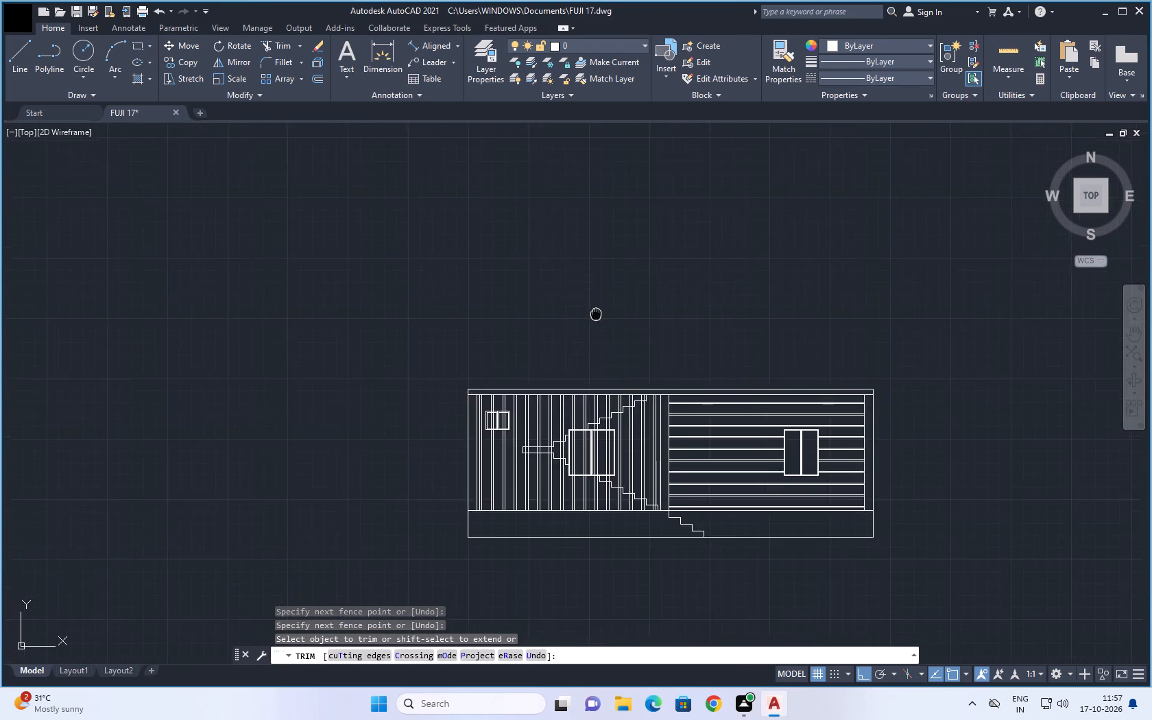
middle_drag(601, 303, 621, 239)
scroll(531, 443, up, 1)
scroll(499, 344, up, 1)
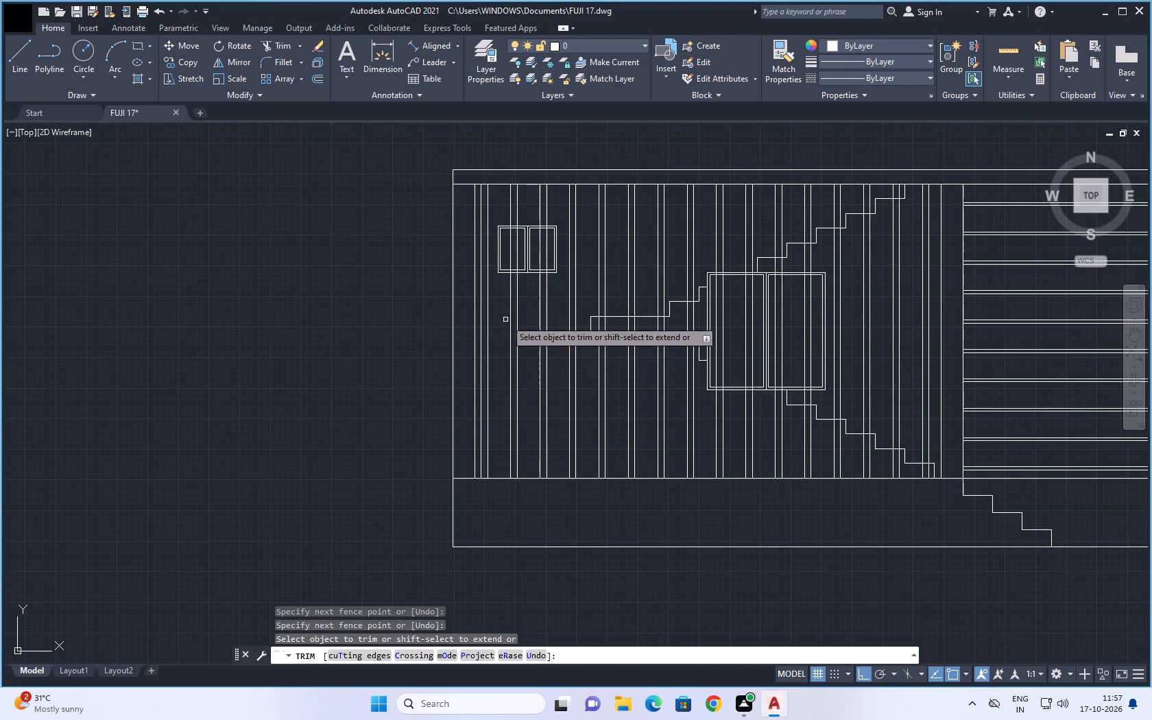
middle_drag(506, 307, 506, 453)
scroll(506, 395, up, 3)
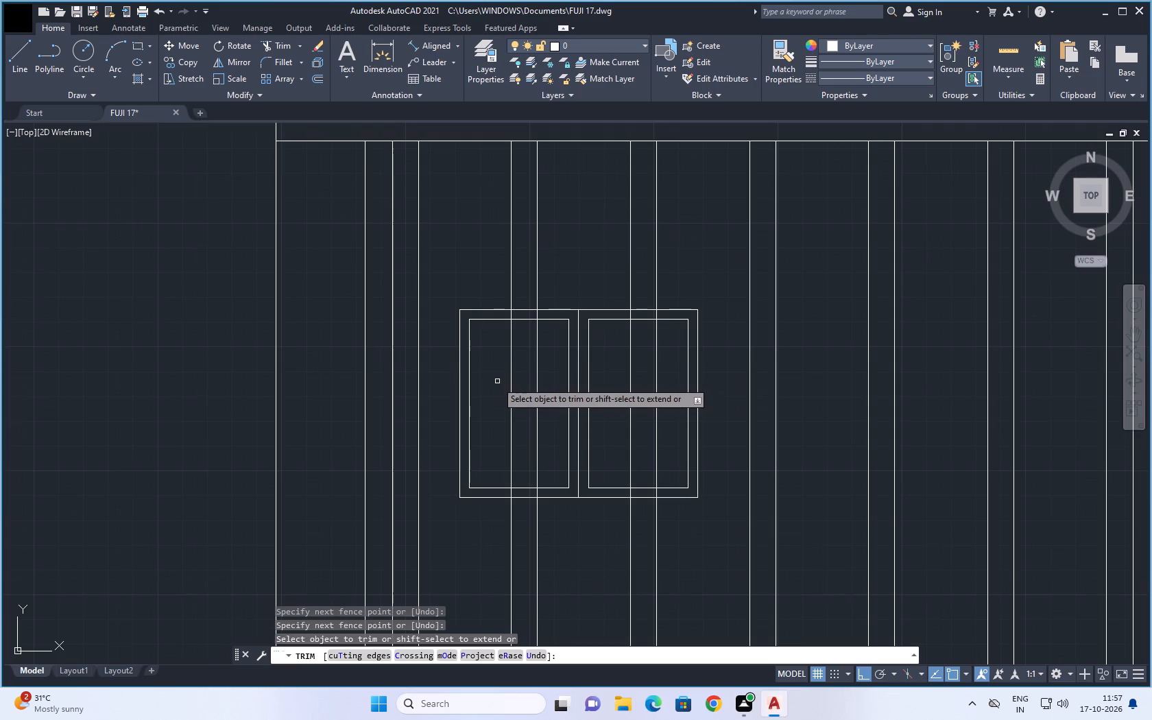
drag(492, 381, 547, 387)
drag(613, 378, 661, 384)
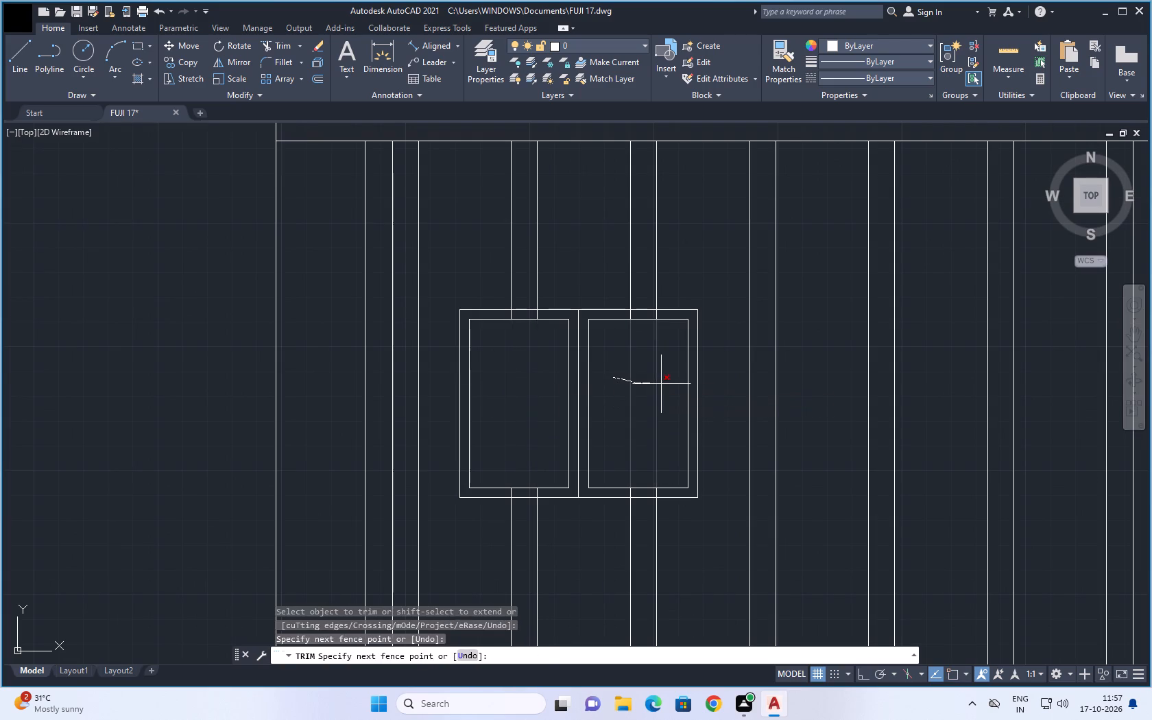
drag(661, 384, 669, 382)
Trim the vertical strips out of the small window frame's top and bottom rails.
scroll(613, 307, up, 3)
drag(638, 337, 654, 339)
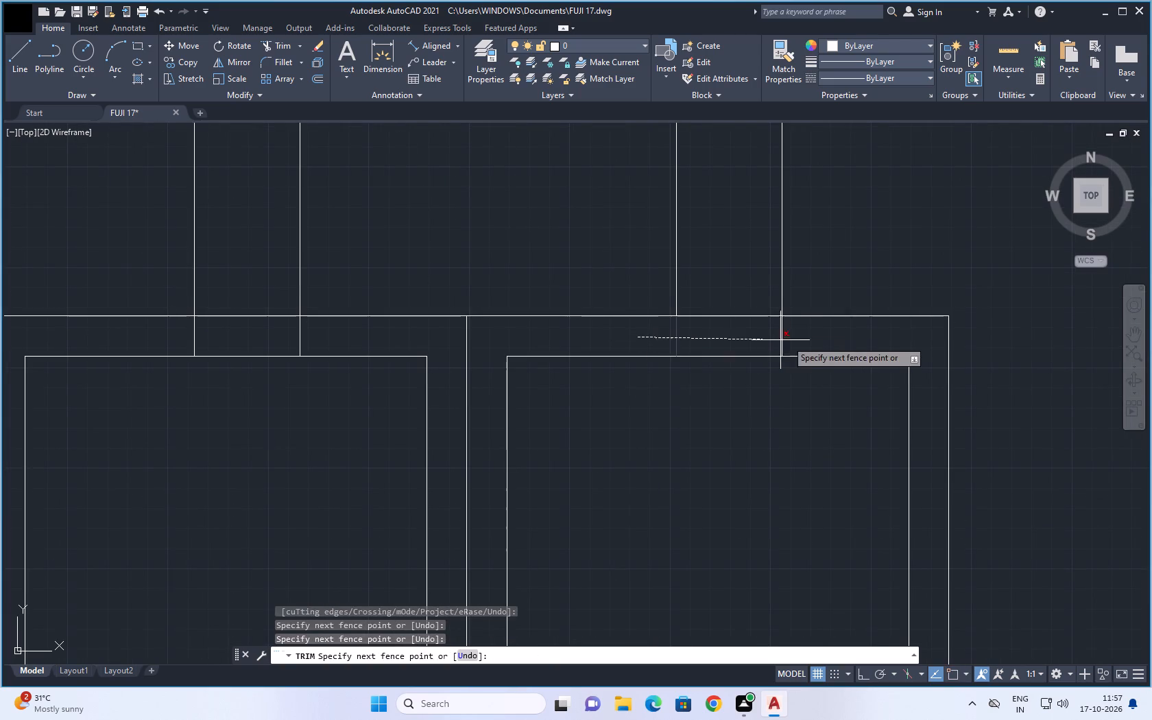
click(808, 337)
click(174, 335)
click(336, 341)
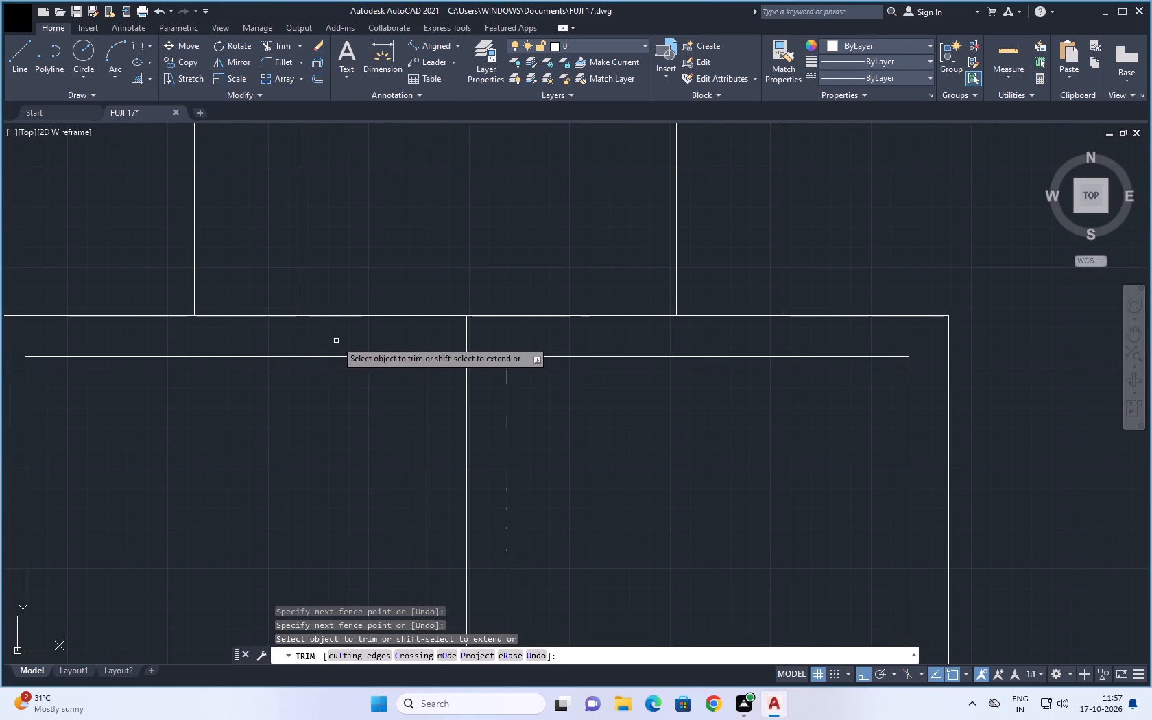
scroll(293, 426, down, 2)
middle_drag(302, 477, 326, 170)
scroll(299, 372, up, 2)
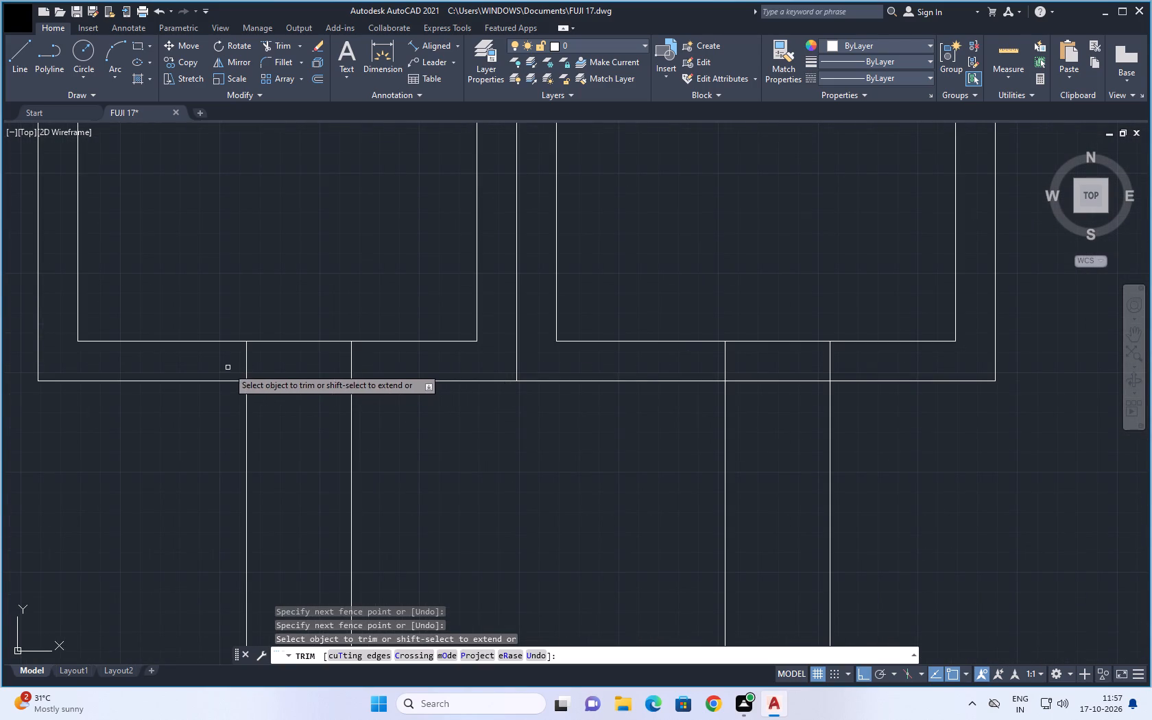
click(217, 362)
click(405, 366)
click(691, 365)
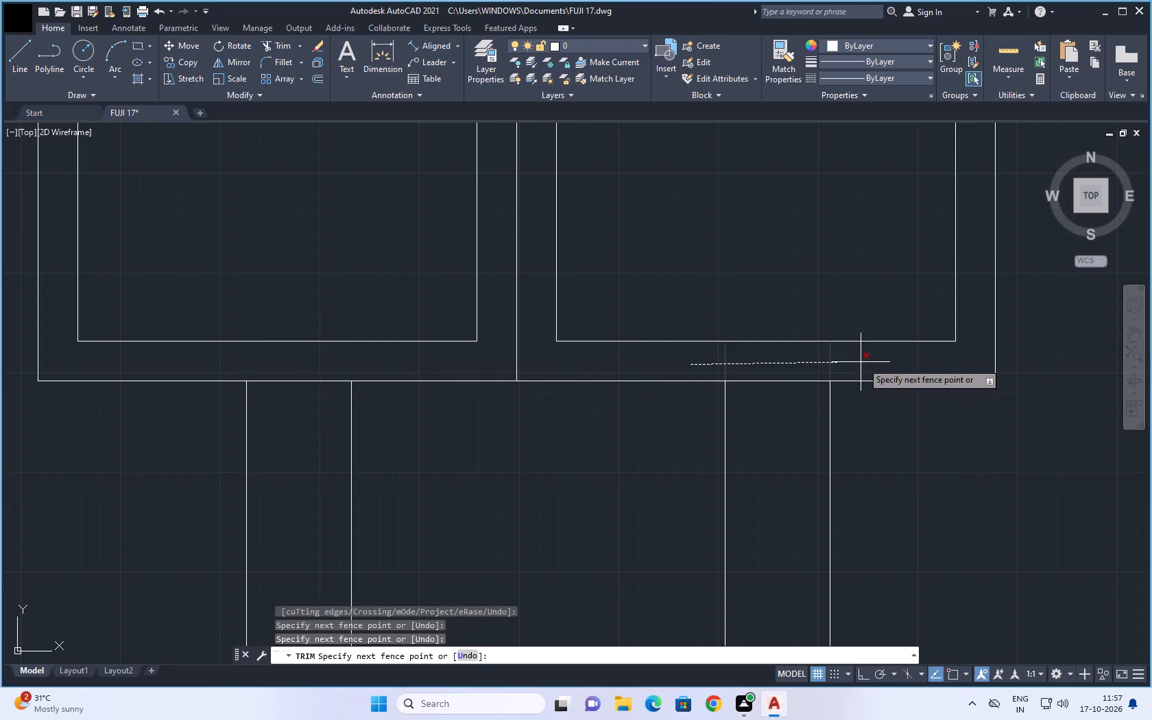
click(876, 361)
Trim the vertical strips out of the narrow horizontal stair band and the stepped area joining it to the large window.
scroll(883, 451, down, 5)
middle_drag(913, 476, 261, 285)
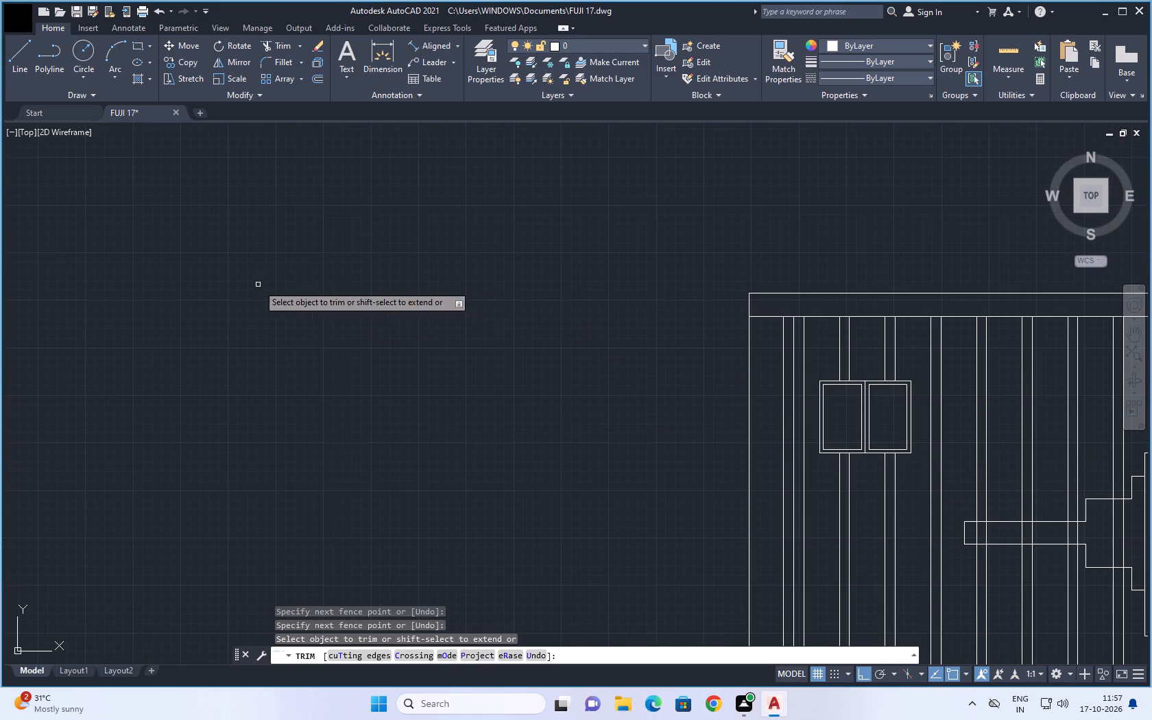
middle_drag(405, 435, 0, 152)
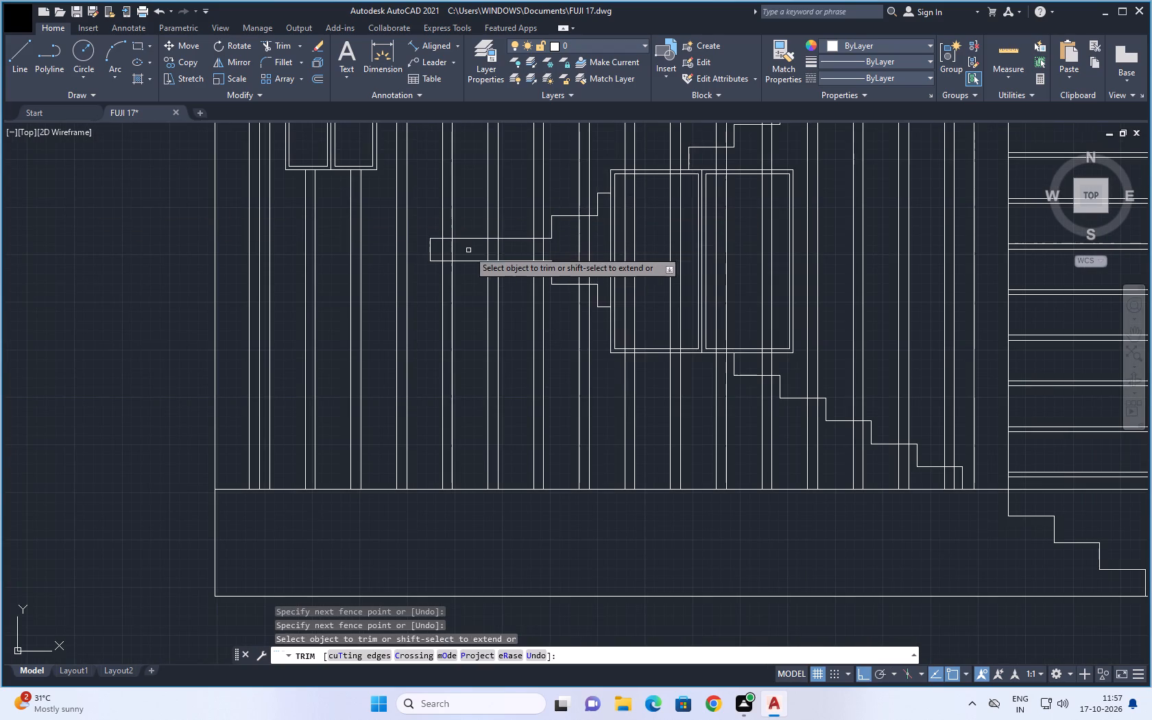
scroll(466, 252, up, 2)
drag(396, 248, 402, 248)
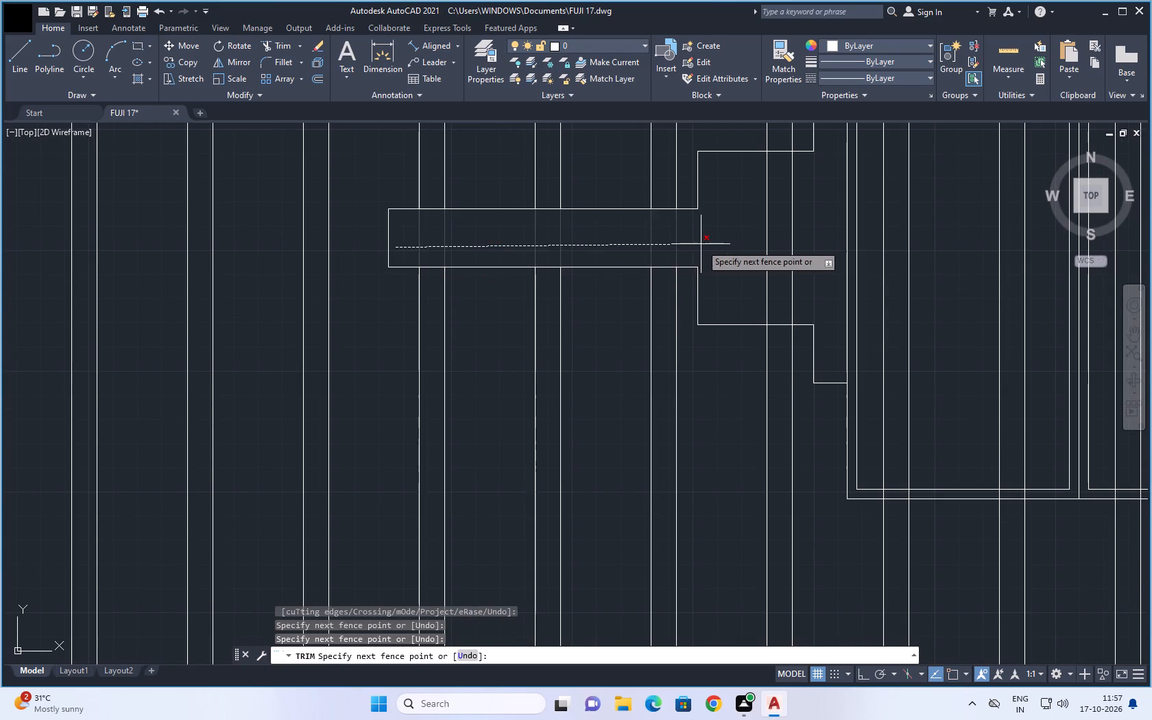
click(701, 244)
scroll(626, 279, down, 2)
middle_drag(665, 381, 363, 467)
click(367, 352)
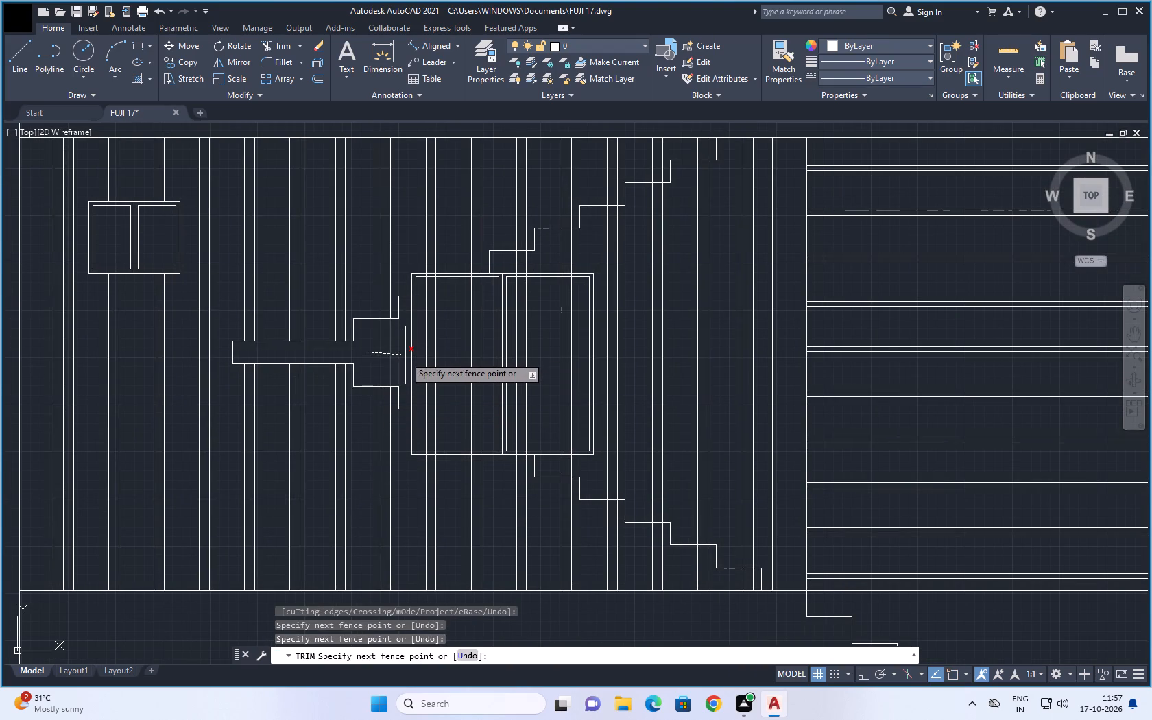
click(397, 356)
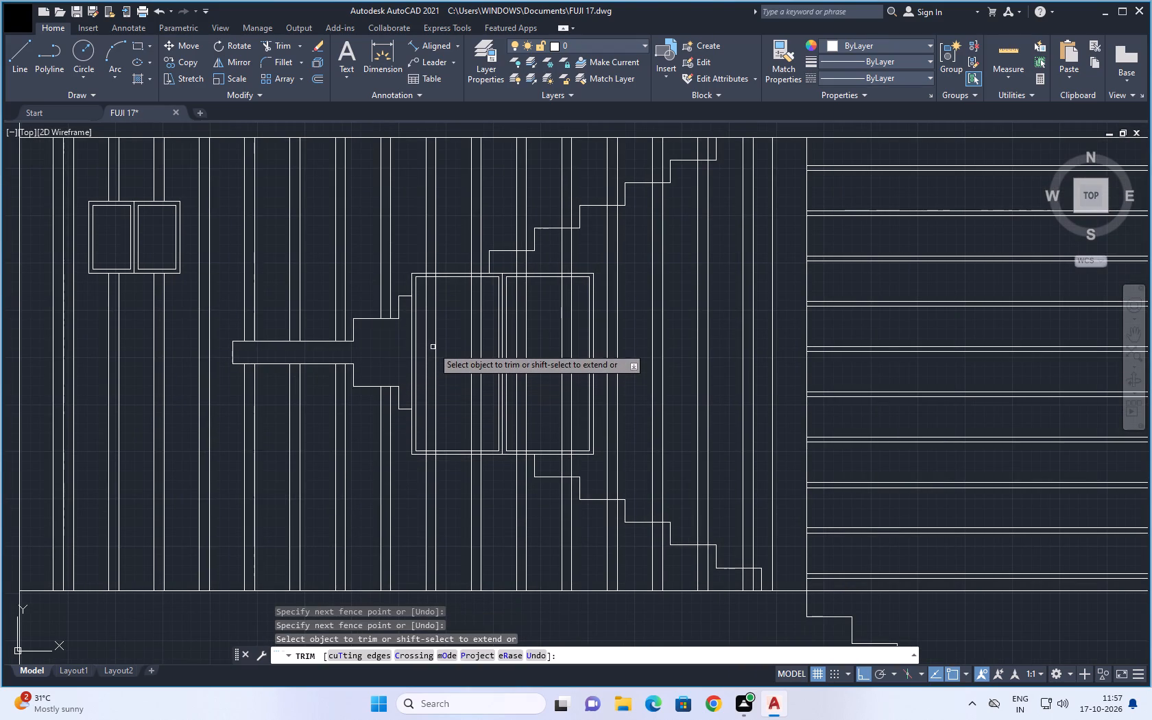
Trim the vertical strips out of both panes of the large window by the staircase.
scroll(422, 341, up, 1)
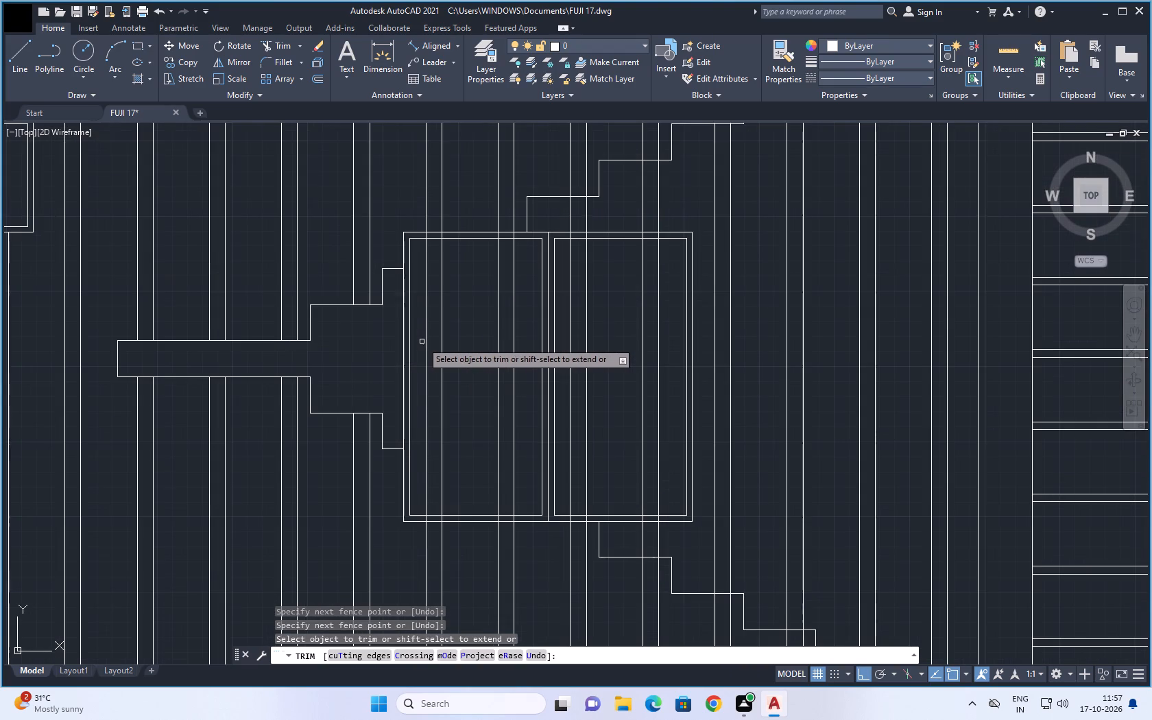
click(420, 337)
click(514, 336)
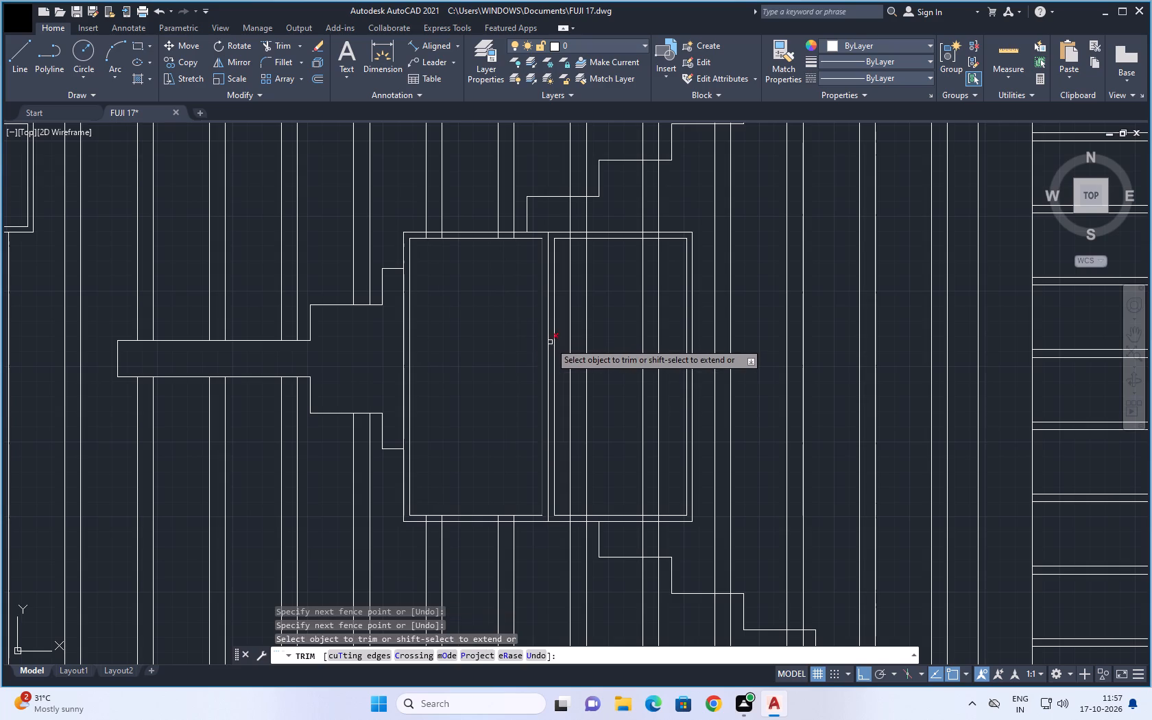
click(557, 341)
click(666, 342)
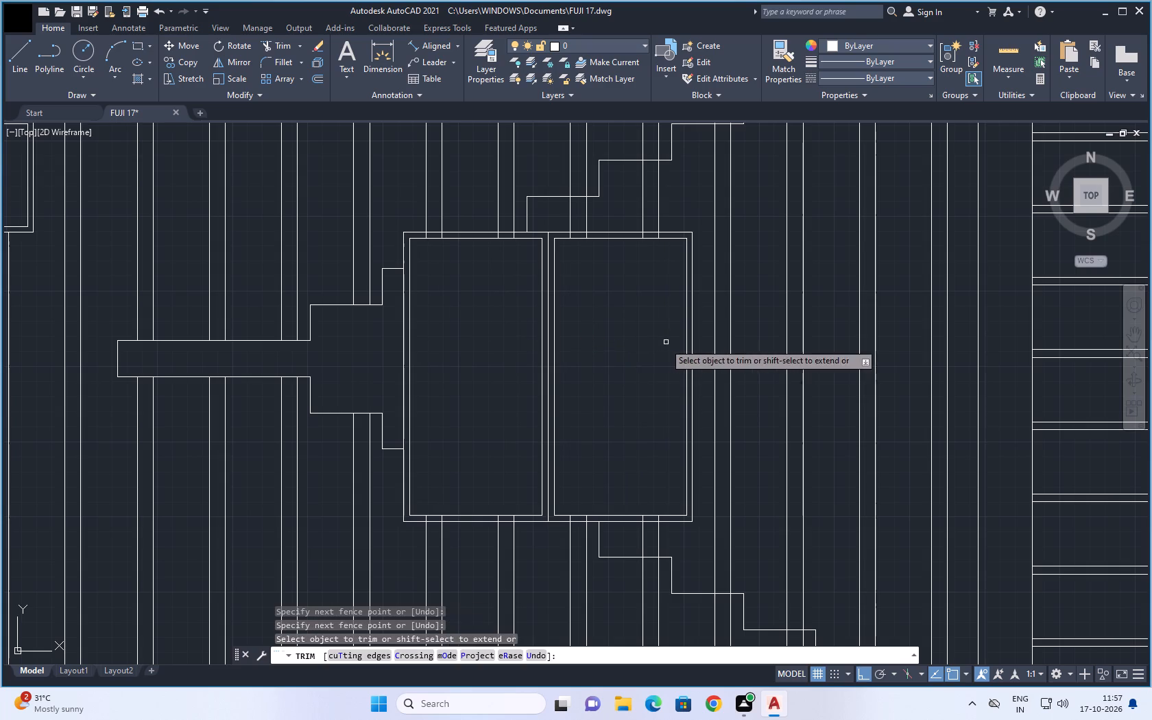
Trim the vertical strips out of the top rail of the large window frame by the staircase.
scroll(614, 331, down, 2)
middle_drag(611, 329, 557, 478)
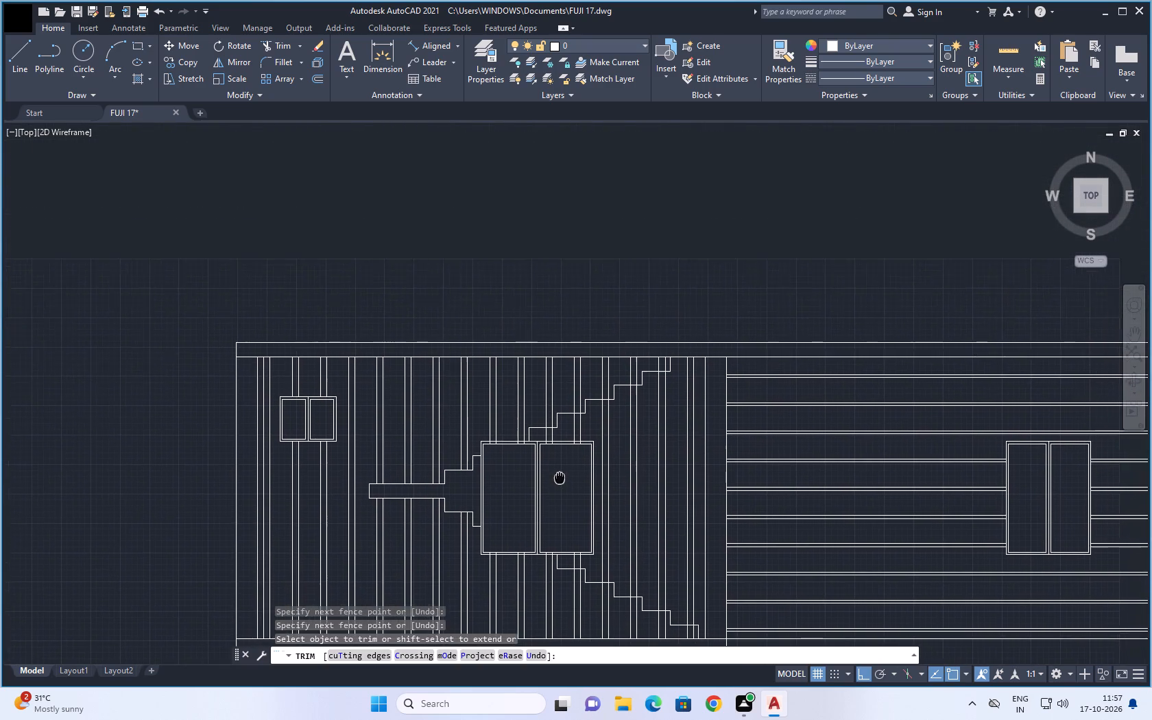
middle_drag(557, 478, 554, 478)
scroll(551, 463, up, 3)
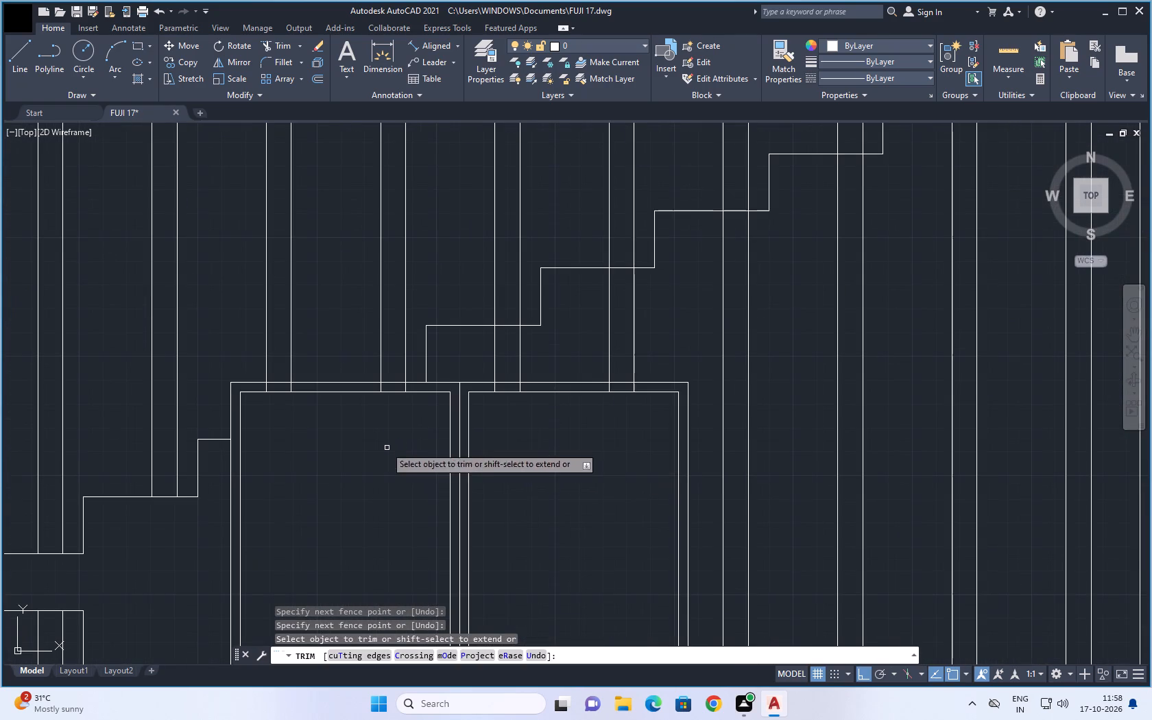
middle_drag(383, 444, 387, 516)
scroll(387, 516, up, 1)
middle_drag(385, 494, 385, 511)
scroll(291, 464, up, 1)
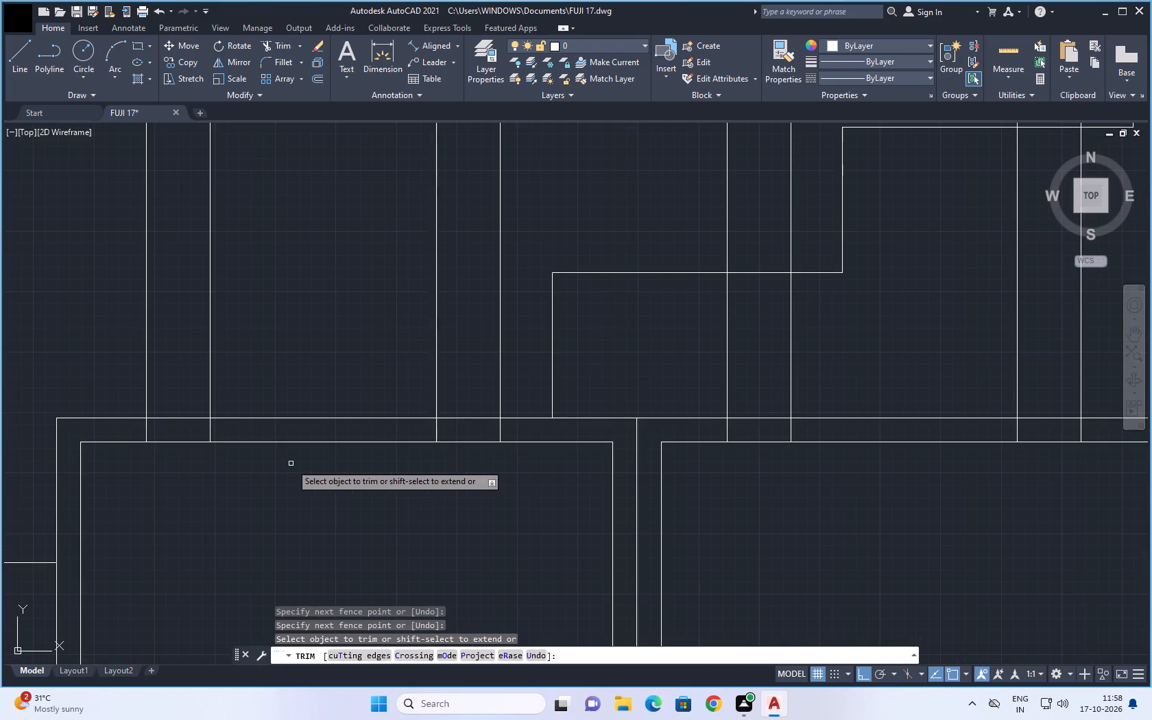
click(125, 429)
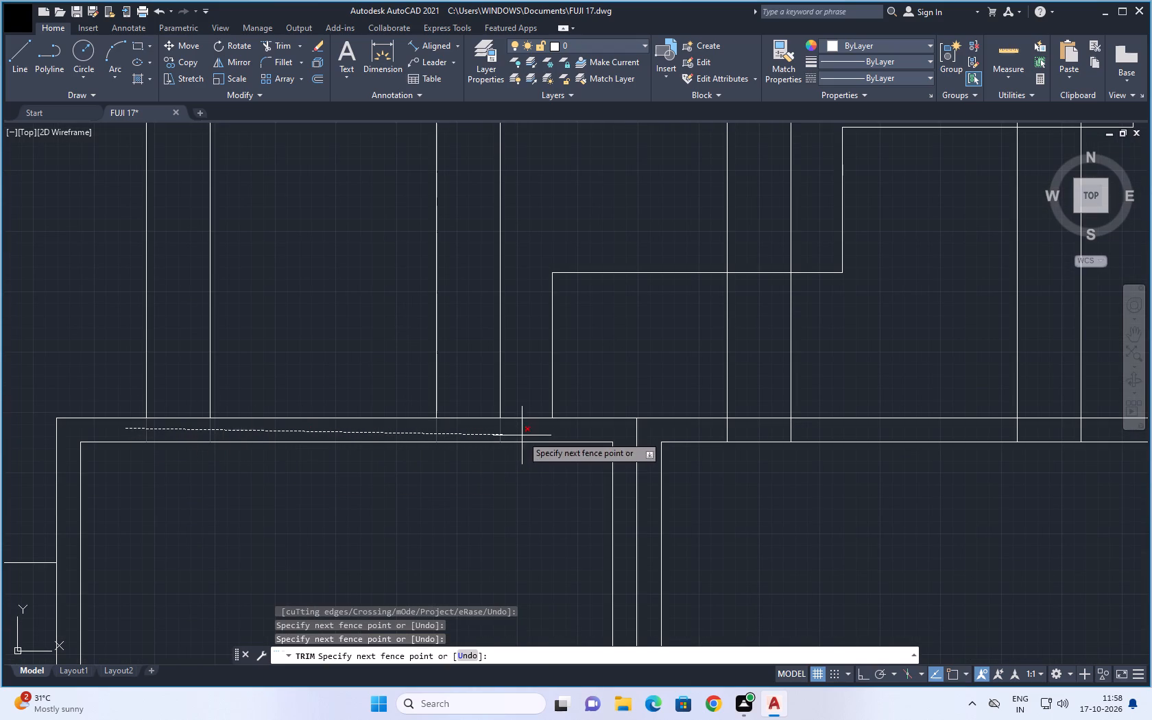
click(523, 433)
click(701, 433)
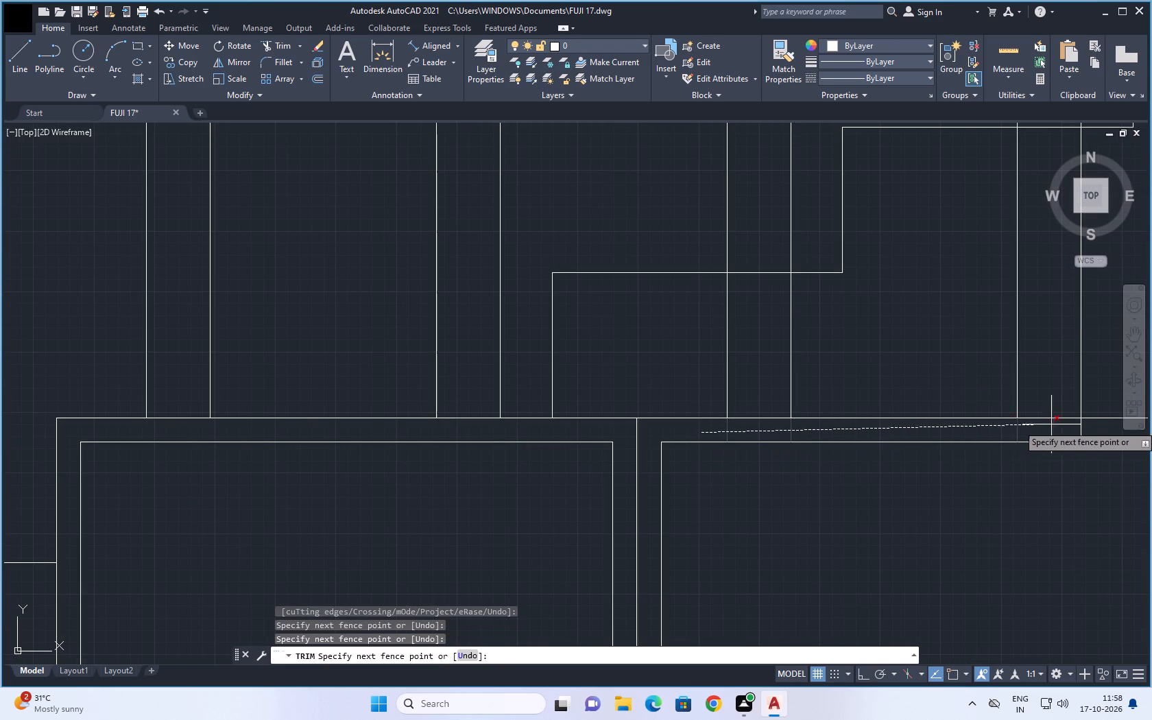
click(1093, 431)
Trim the vertical strips out of the large window frame's bottom rail, along with the frame's centre line between the panes.
scroll(1030, 484, down, 3)
middle_drag(1014, 505, 773, 156)
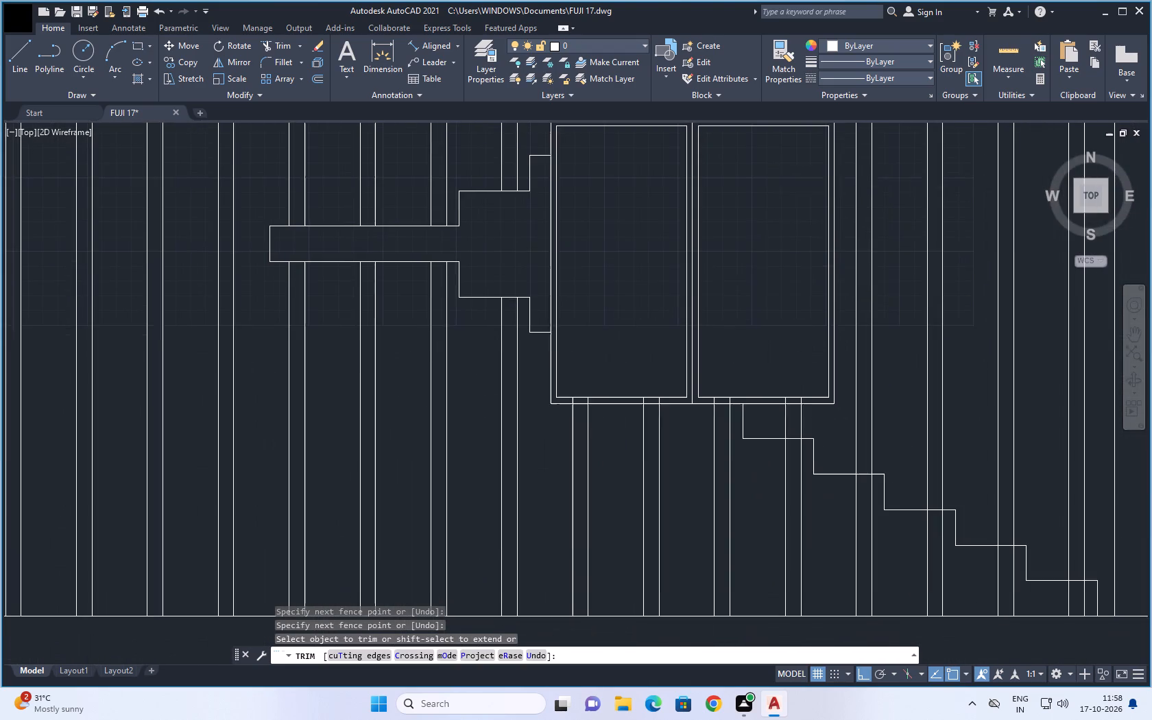
scroll(562, 461, up, 2)
middle_drag(559, 434, 235, 552)
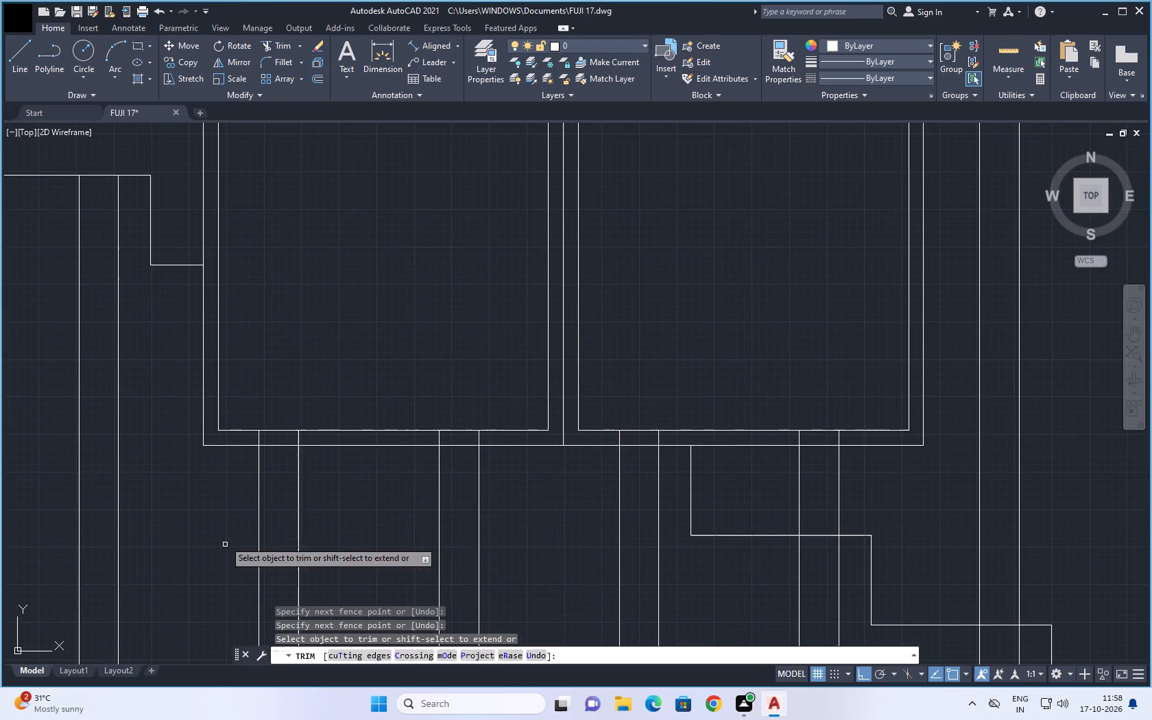
scroll(222, 489, up, 1)
click(252, 407)
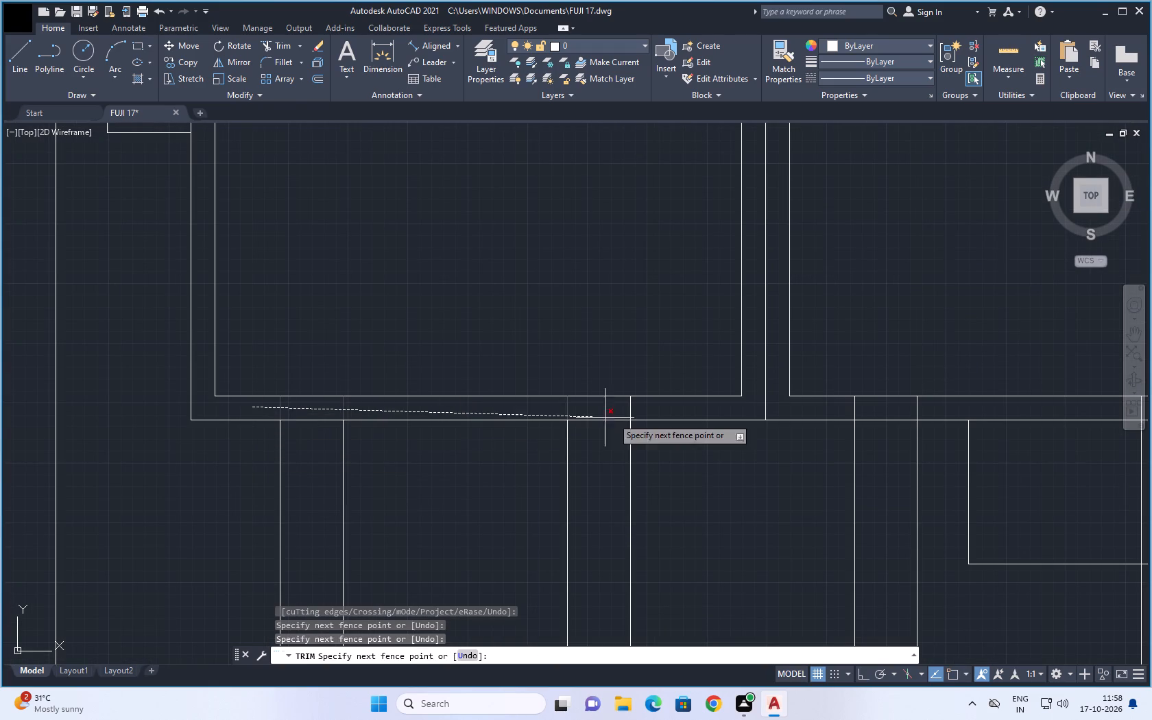
click(987, 409)
scroll(934, 377, down, 2)
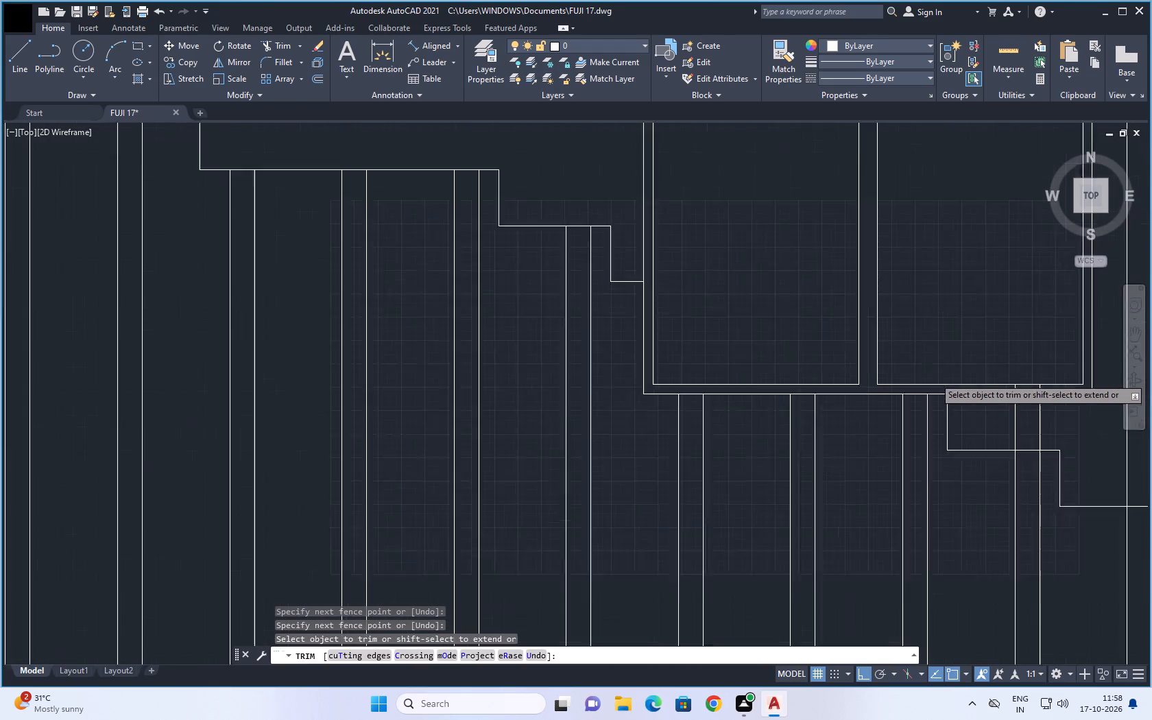
scroll(934, 377, down, 1)
middle_drag(924, 359, 541, 376)
scroll(536, 413, down, 2)
scroll(555, 412, up, 3)
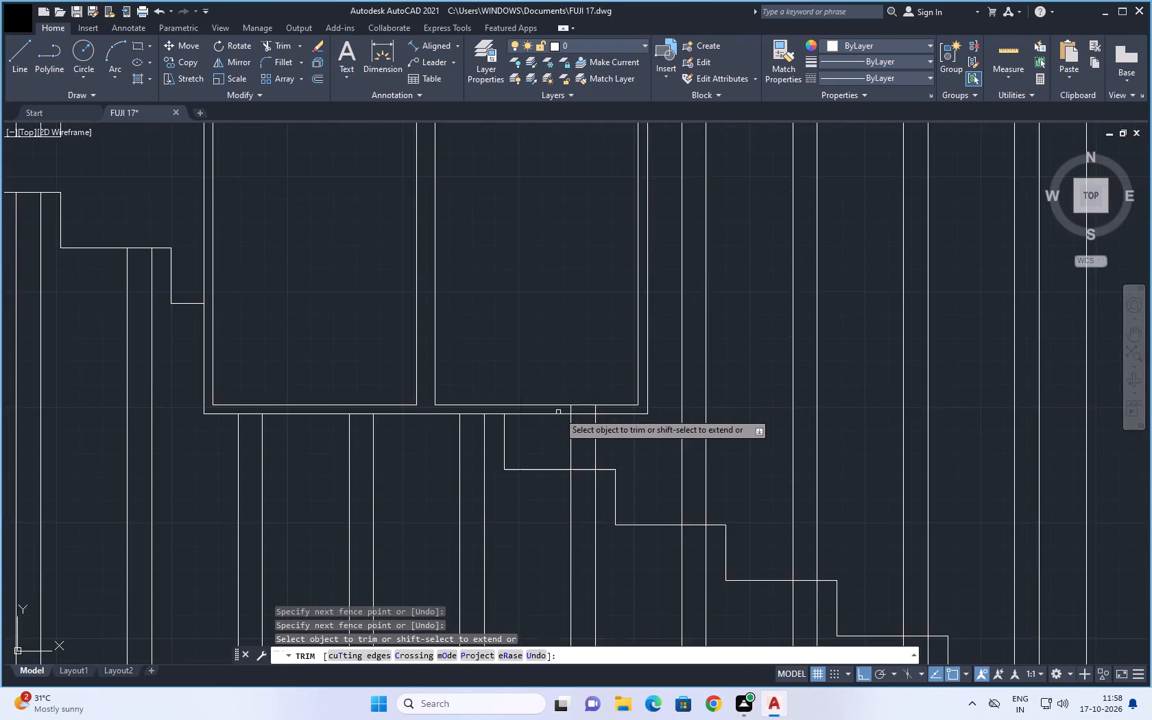
scroll(566, 414, up, 4)
click(528, 407)
click(776, 403)
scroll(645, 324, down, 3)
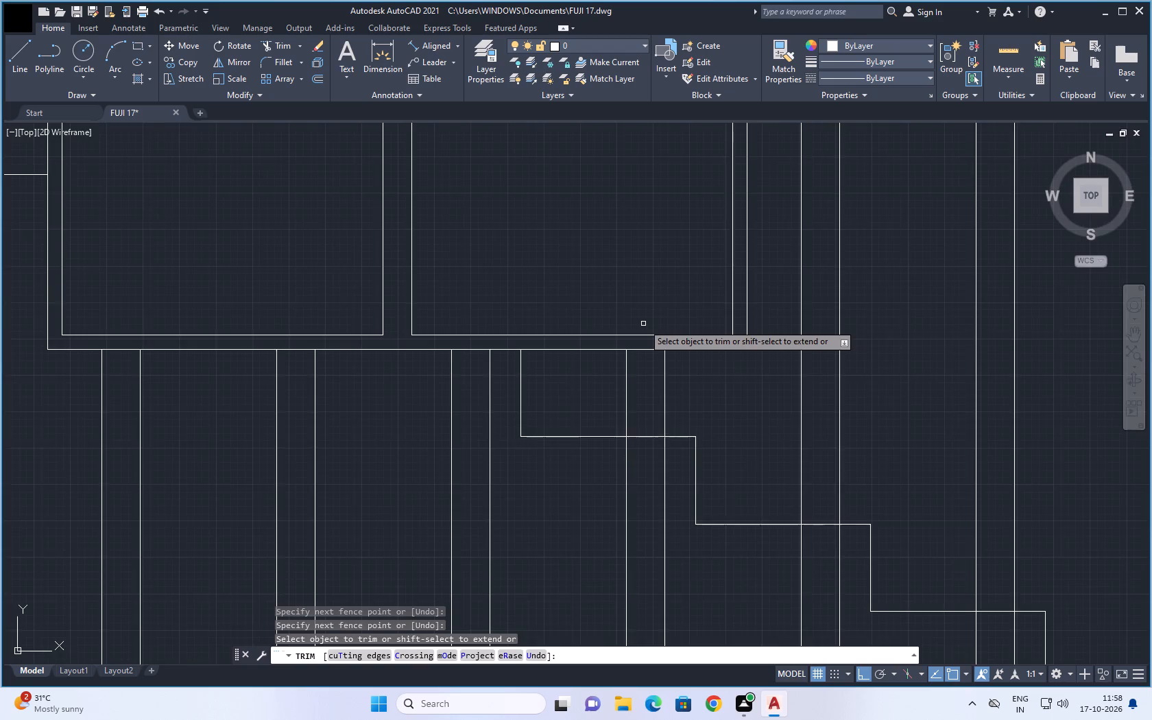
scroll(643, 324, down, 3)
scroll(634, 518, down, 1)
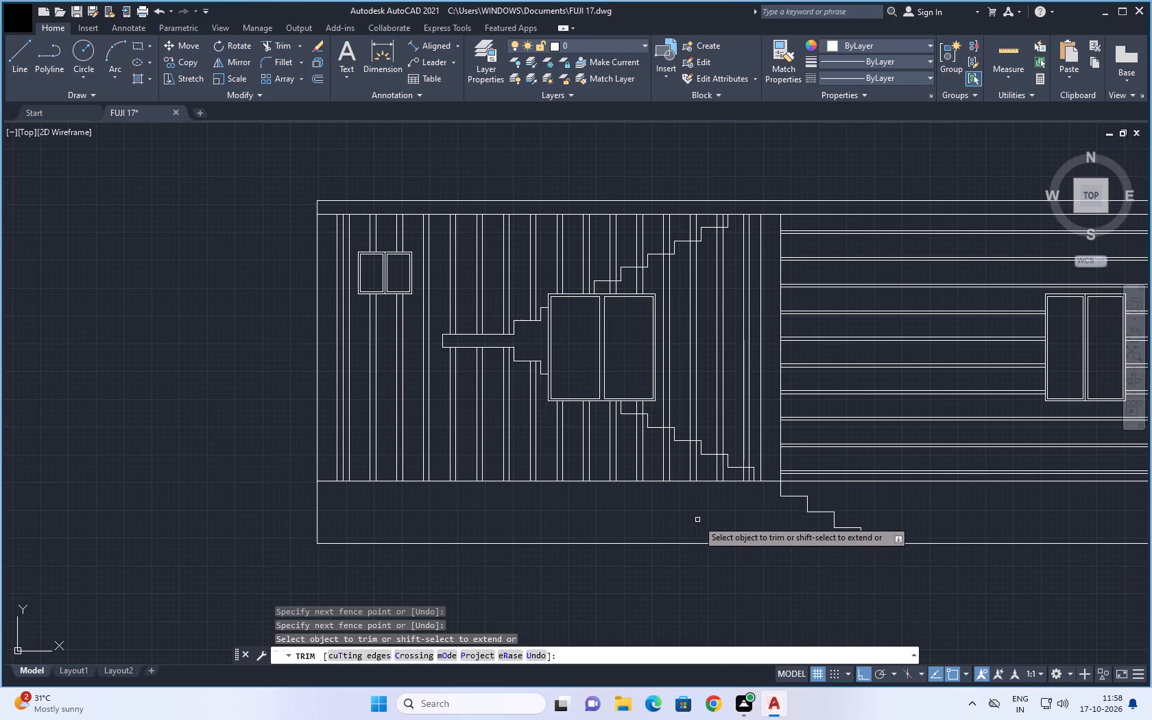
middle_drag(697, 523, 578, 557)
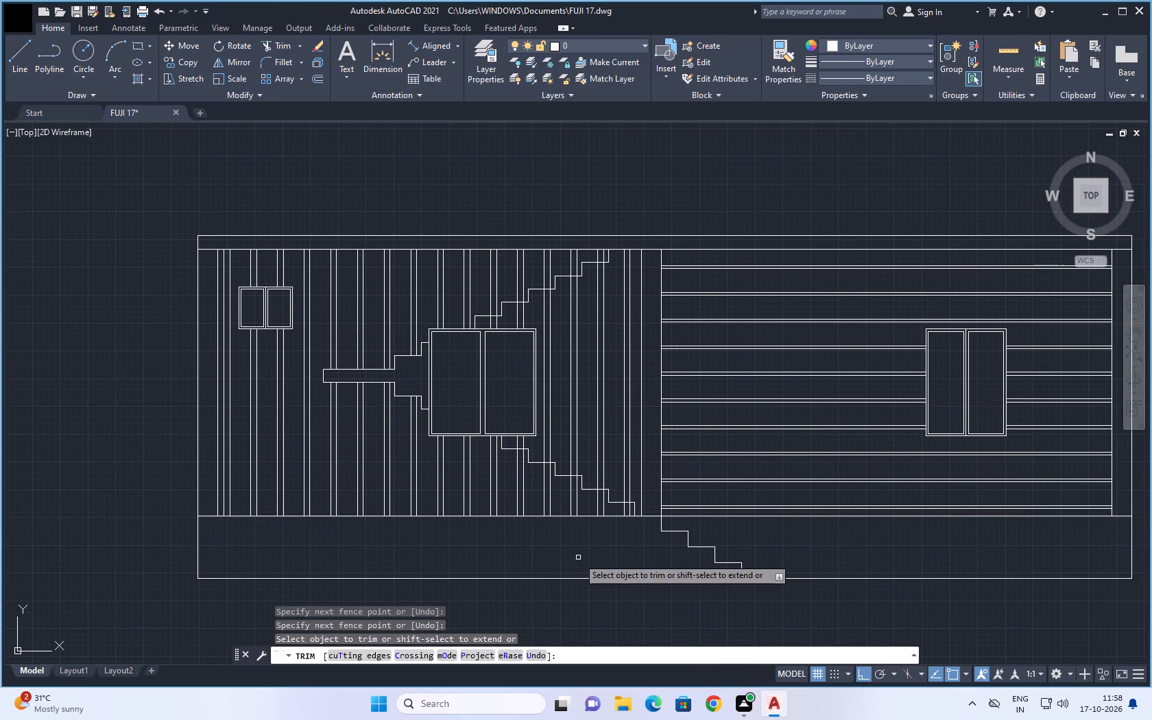
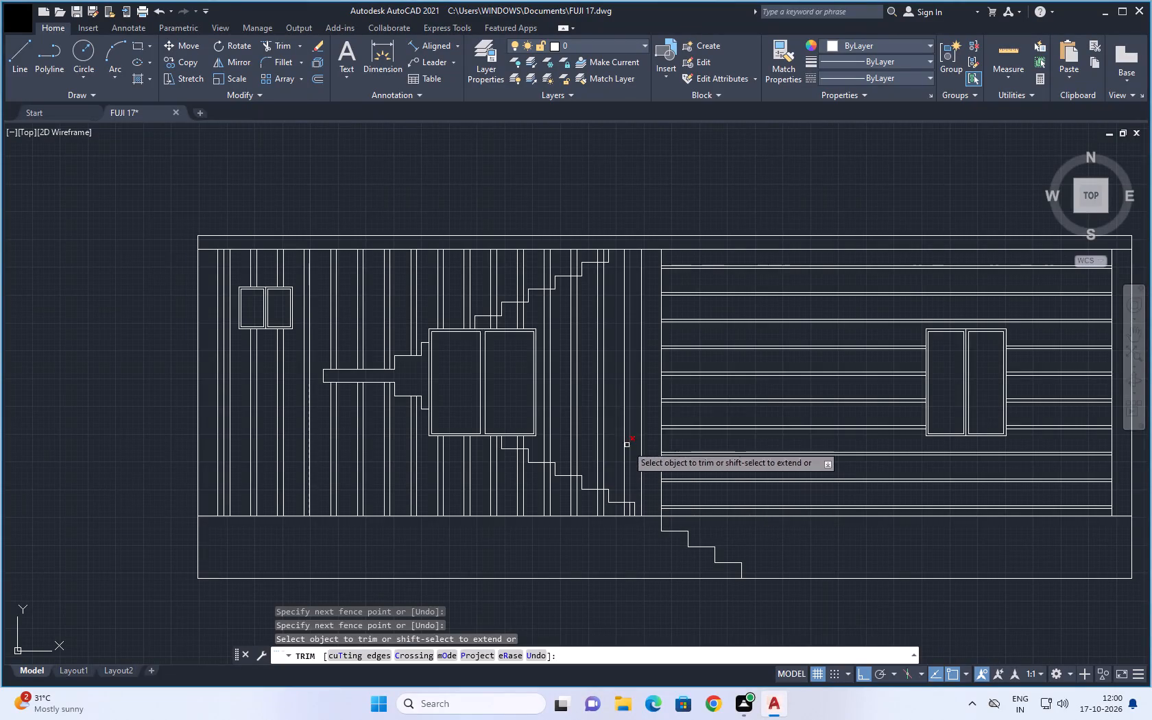
Examine the trimmed front elevation around both large windows, the small window and the stair outlines for leftover strip lines, ending the Trim command.
scroll(557, 400, down, 1)
scroll(554, 278, up, 1)
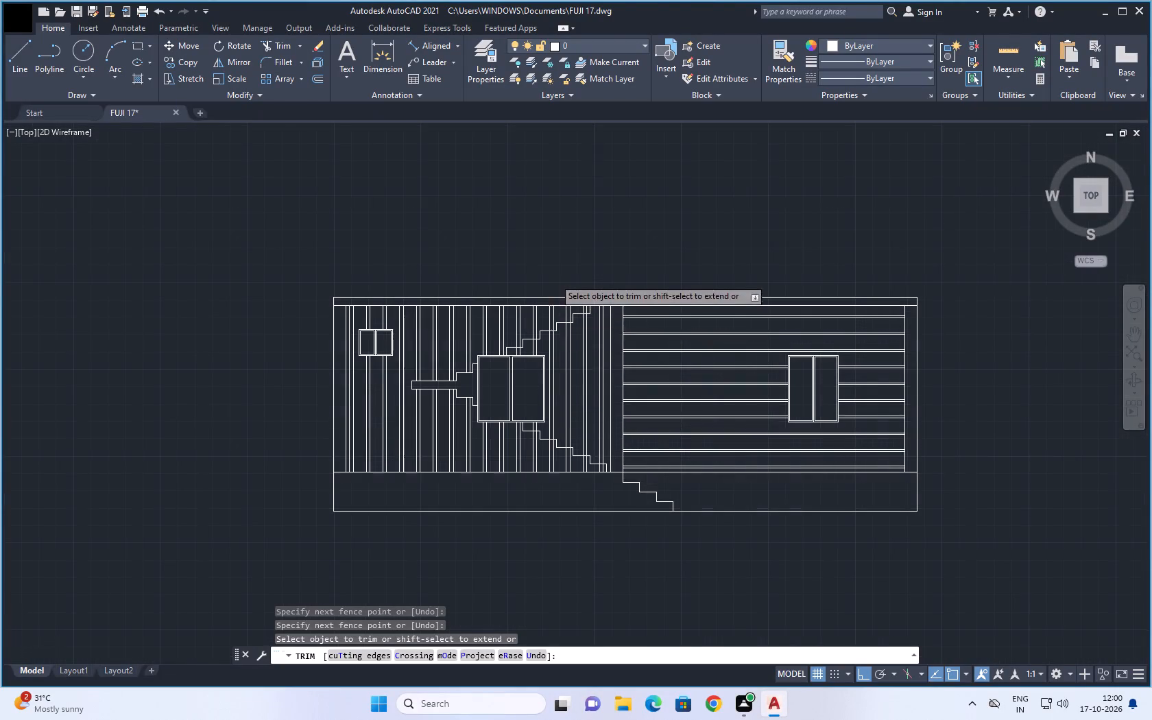
middle_drag(575, 278, 523, 177)
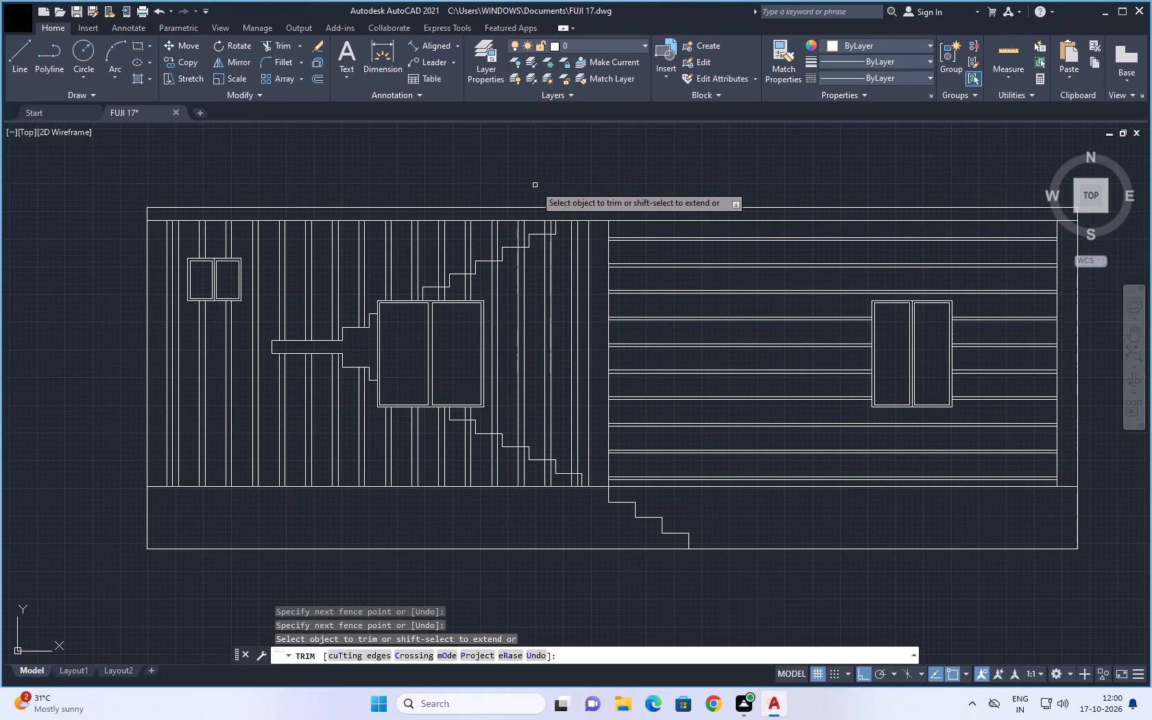
scroll(535, 185, up, 1)
middle_drag(538, 183, 579, 164)
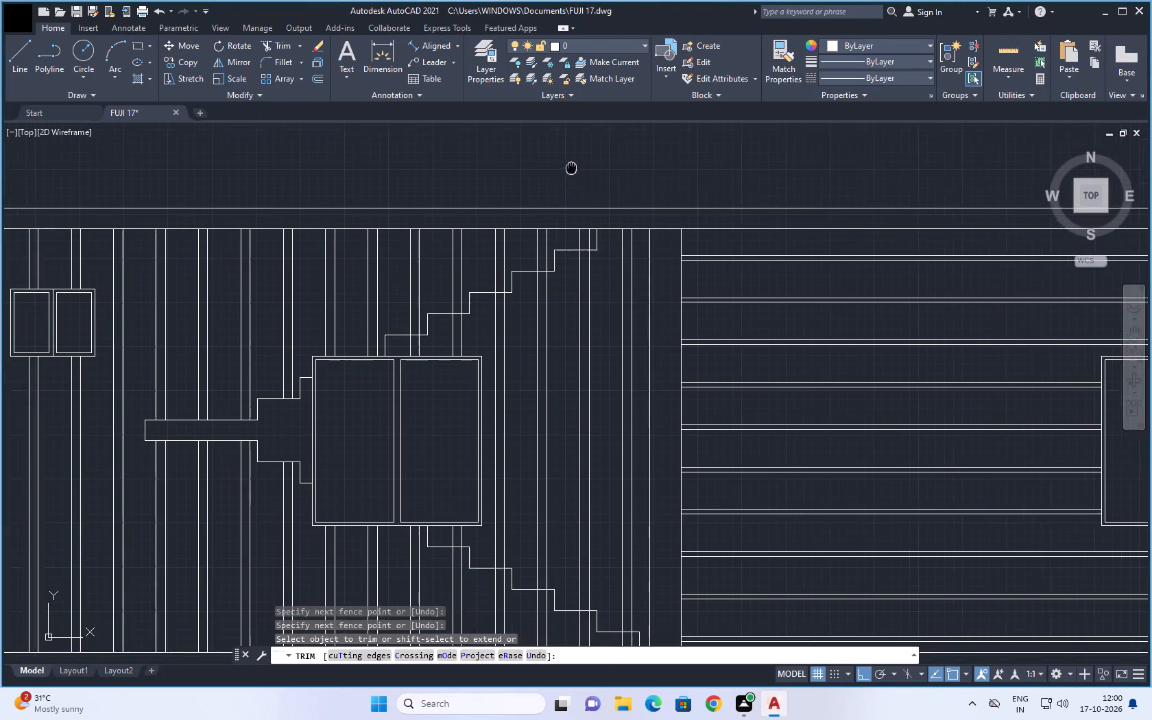
middle_drag(579, 164, 587, 160)
scroll(592, 165, down, 1)
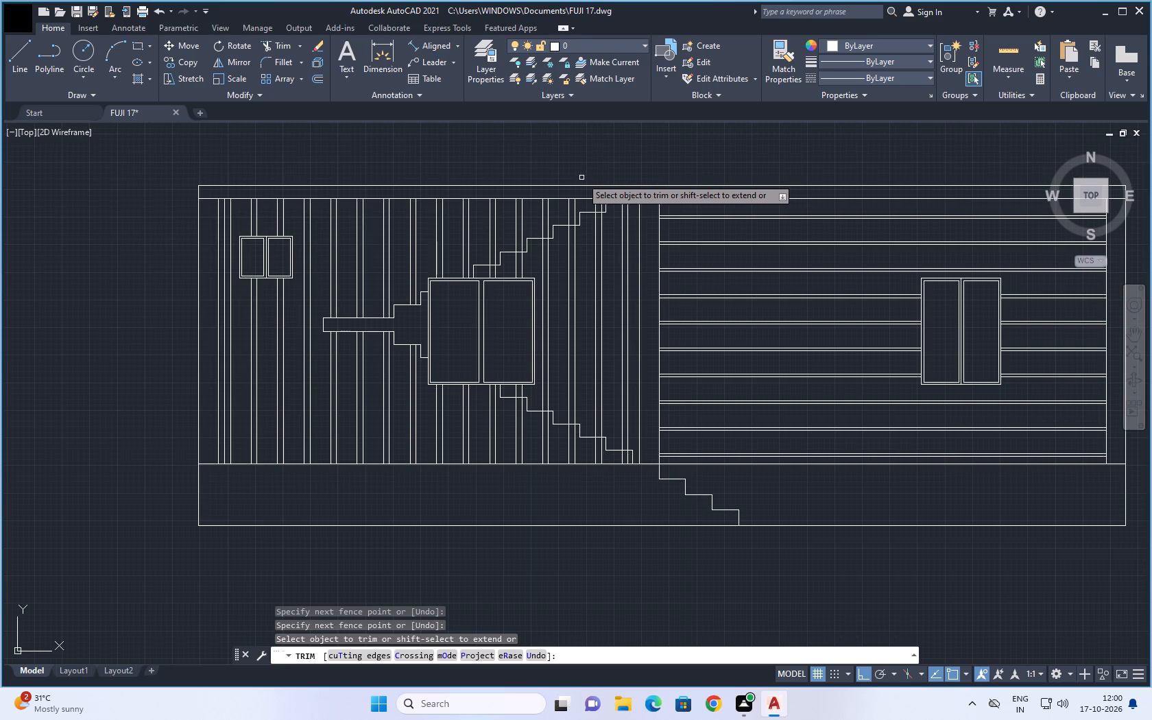
scroll(581, 178, down, 1)
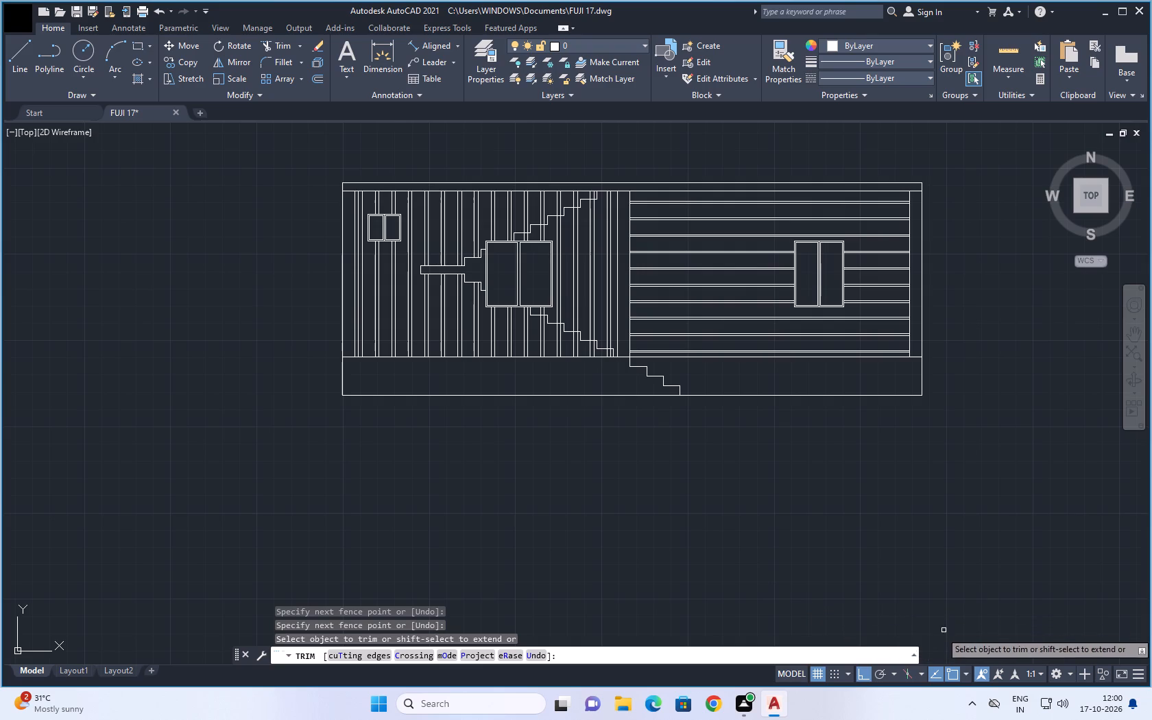
middle_drag(667, 455, 695, 525)
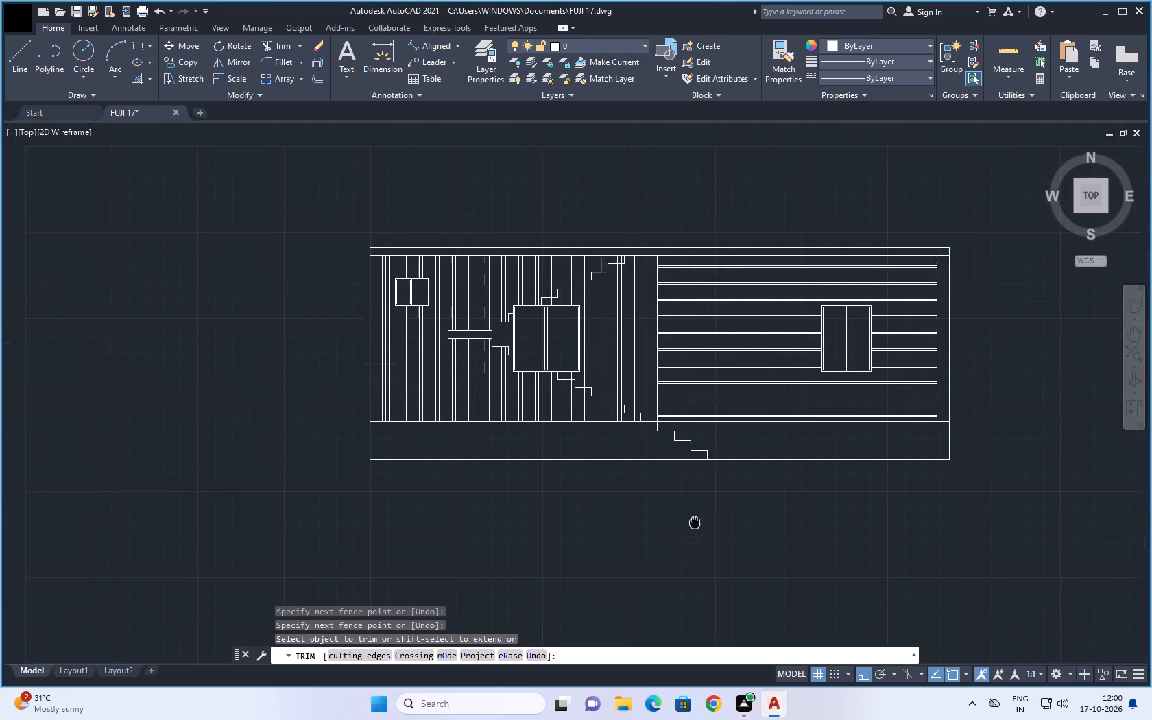
scroll(695, 527, up, 1)
middle_drag(824, 506, 751, 564)
scroll(751, 564, down, 1)
middle_drag(808, 564, 740, 580)
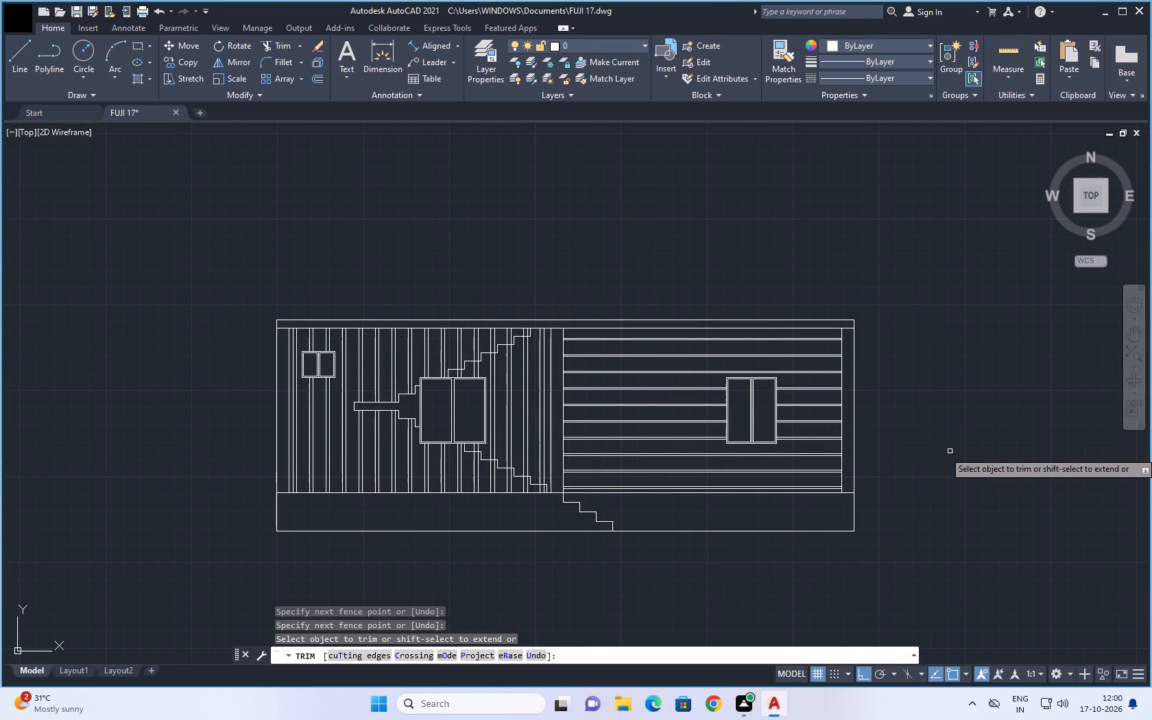
middle_drag(949, 451, 896, 422)
scroll(826, 480, up, 1)
scroll(826, 480, down, 1)
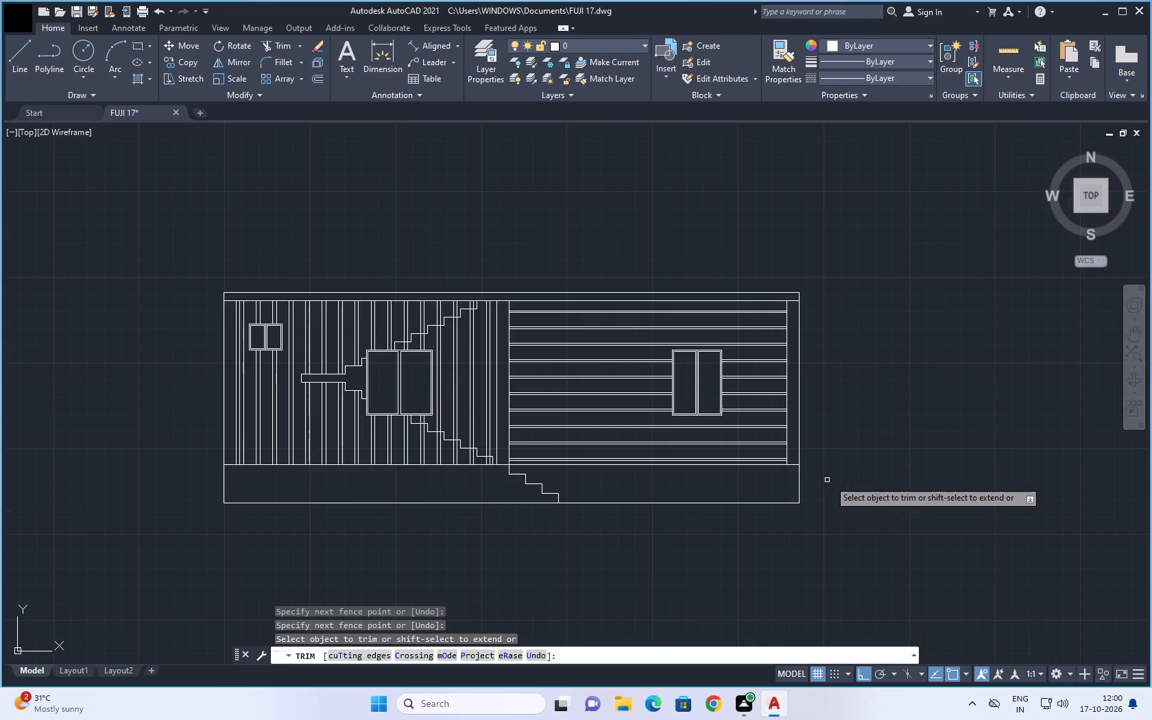
middle_drag(796, 552, 853, 515)
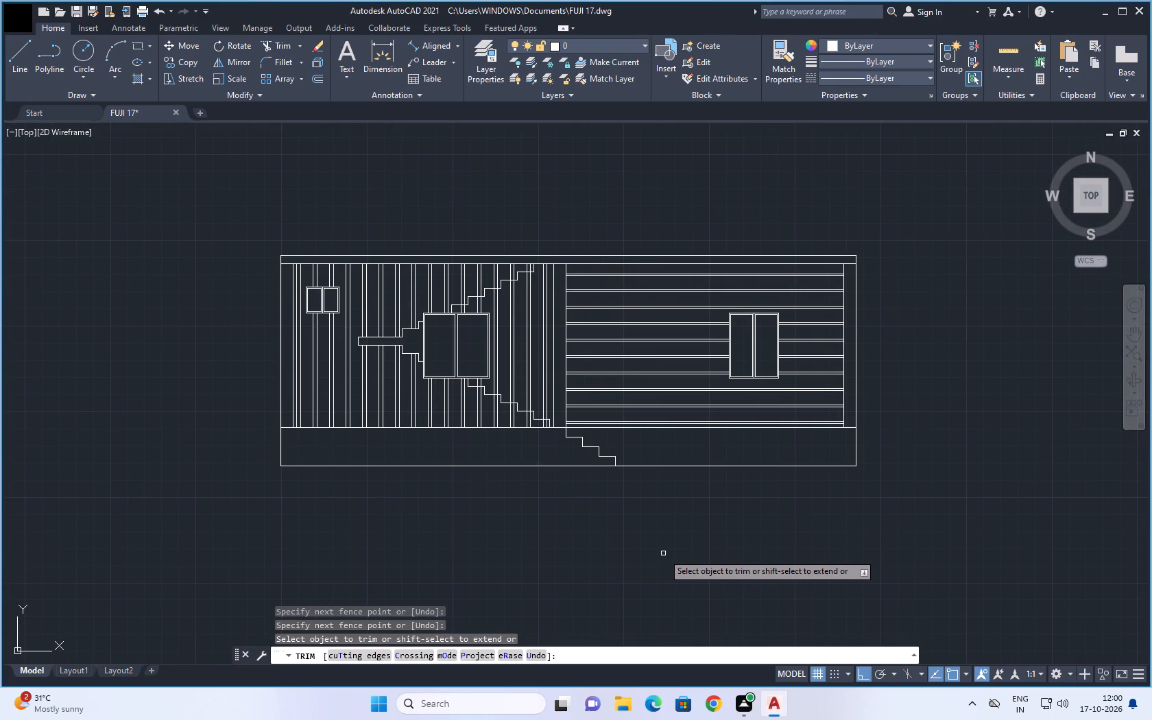
scroll(471, 312, up, 1)
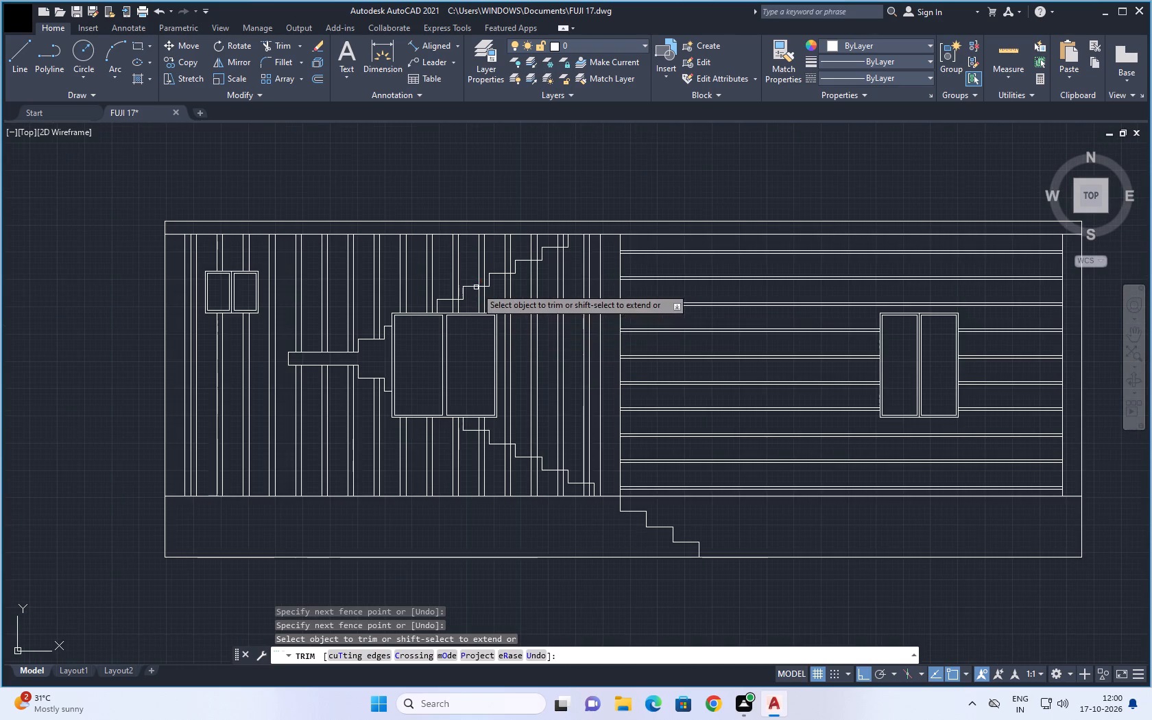
scroll(476, 287, up, 1)
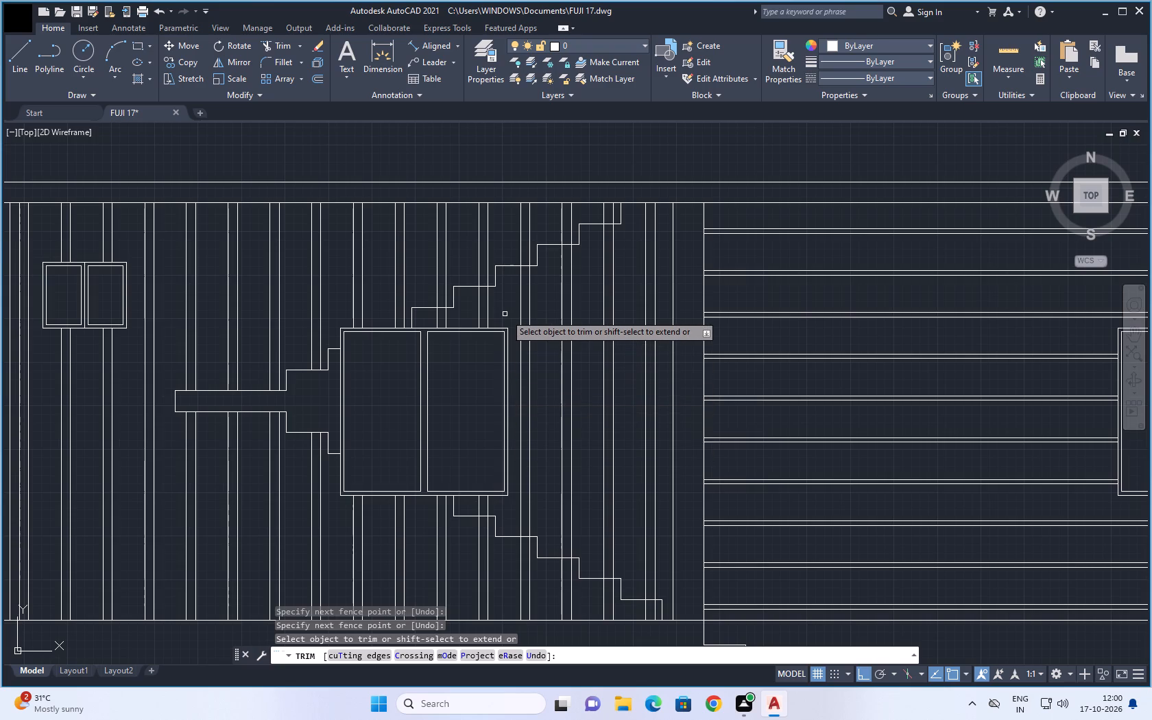
scroll(549, 322, down, 1)
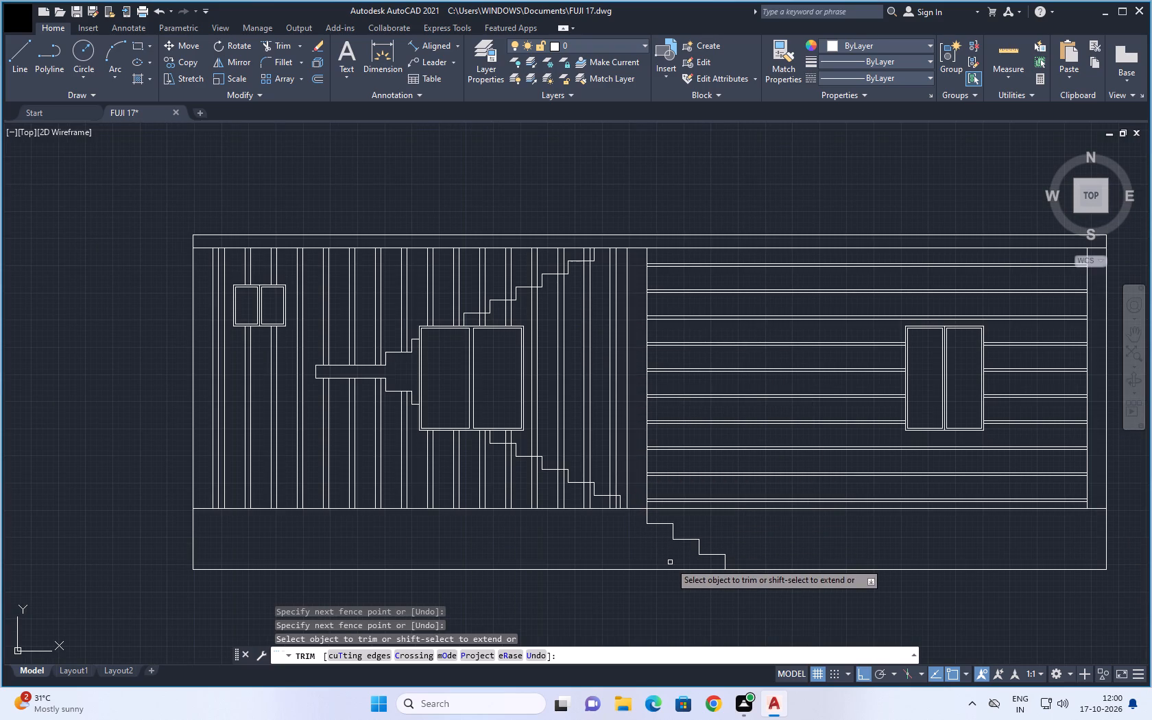
scroll(656, 584, down, 1)
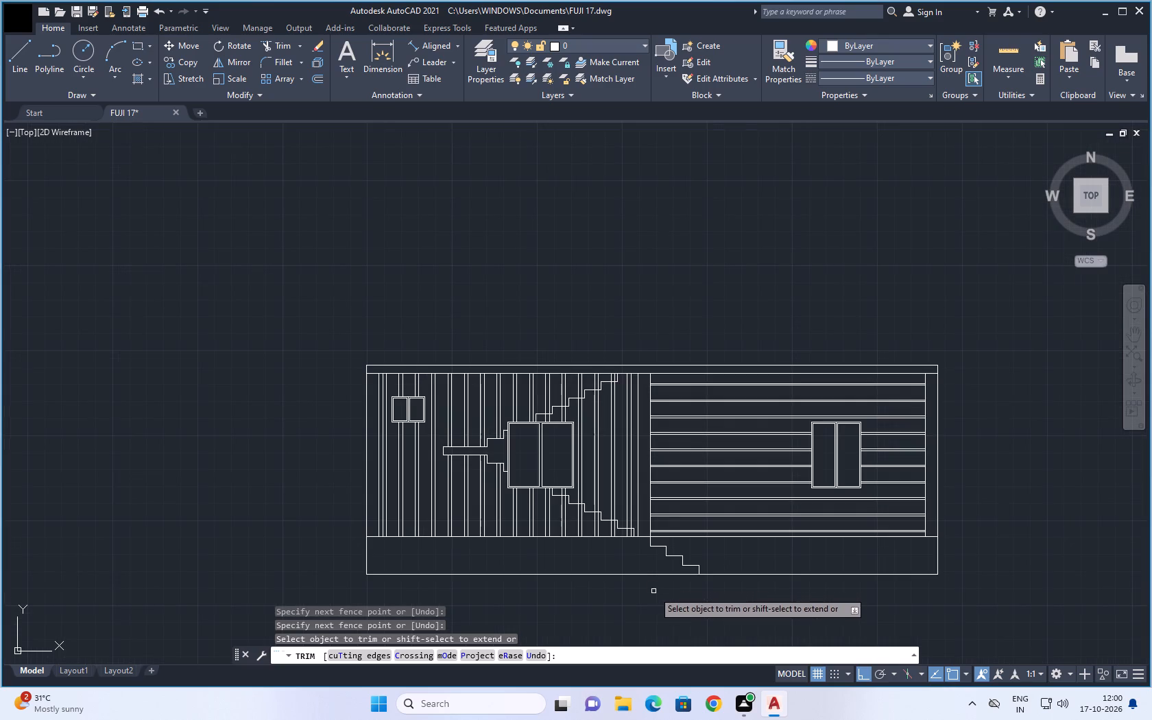
middle_drag(653, 591, 692, 505)
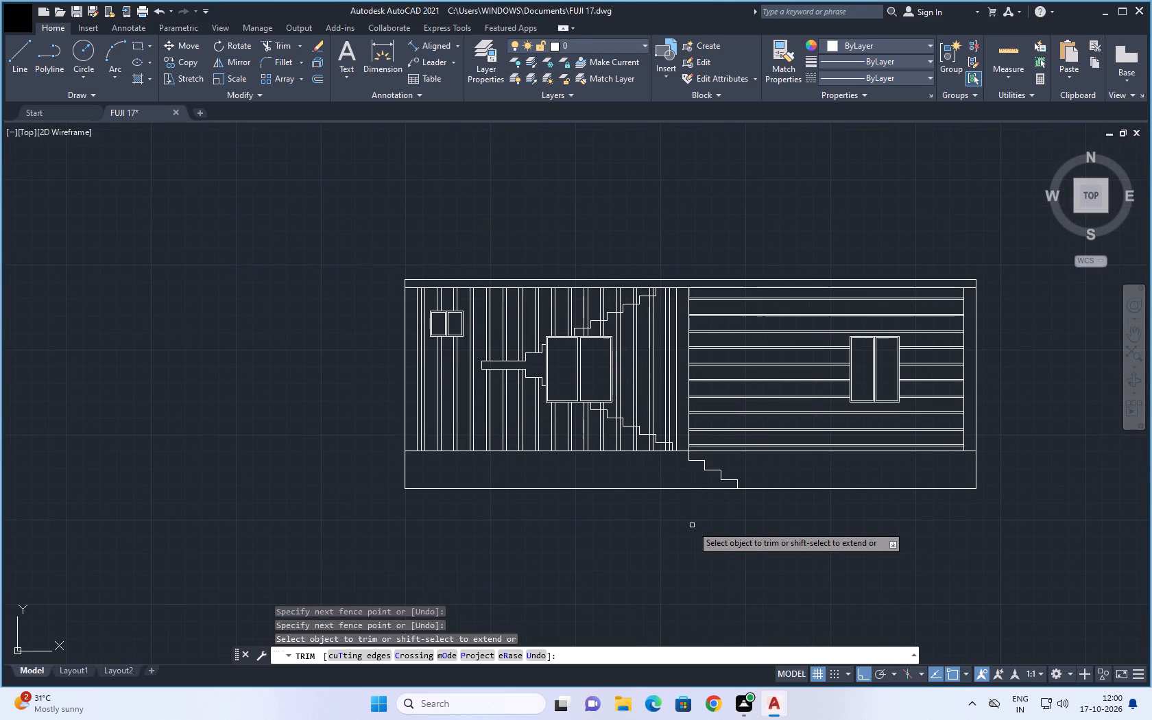
middle_drag(691, 538, 666, 512)
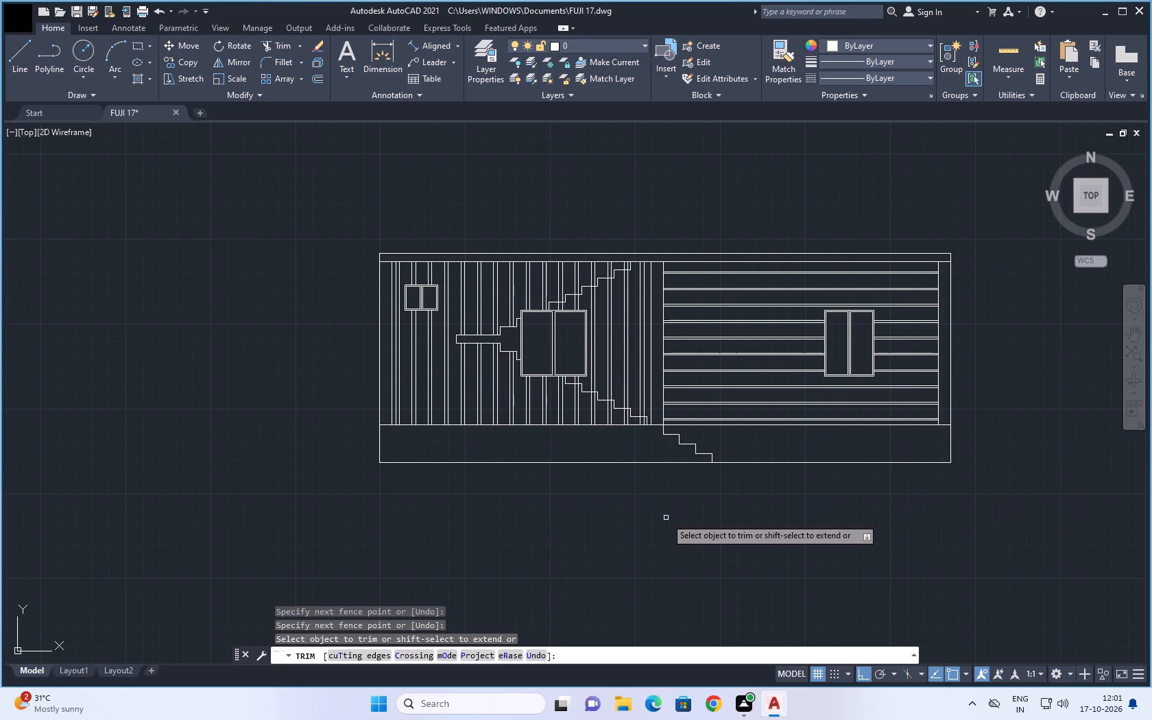
scroll(666, 518, down, 1)
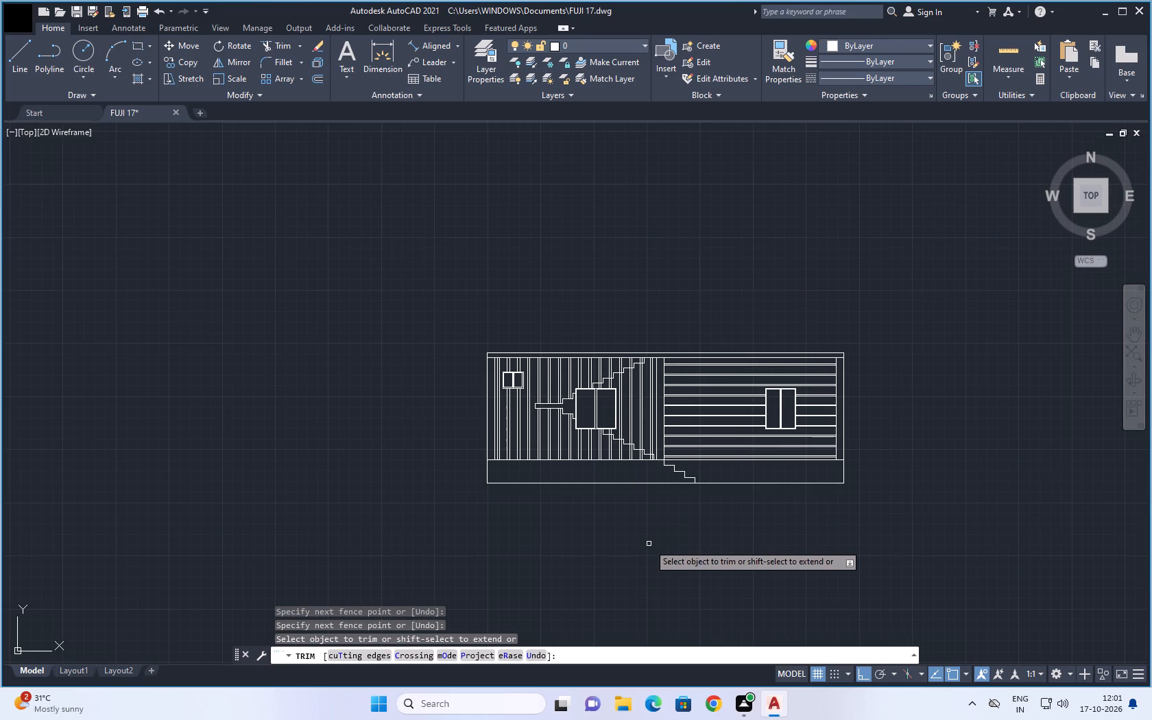
middle_drag(639, 532, 633, 567)
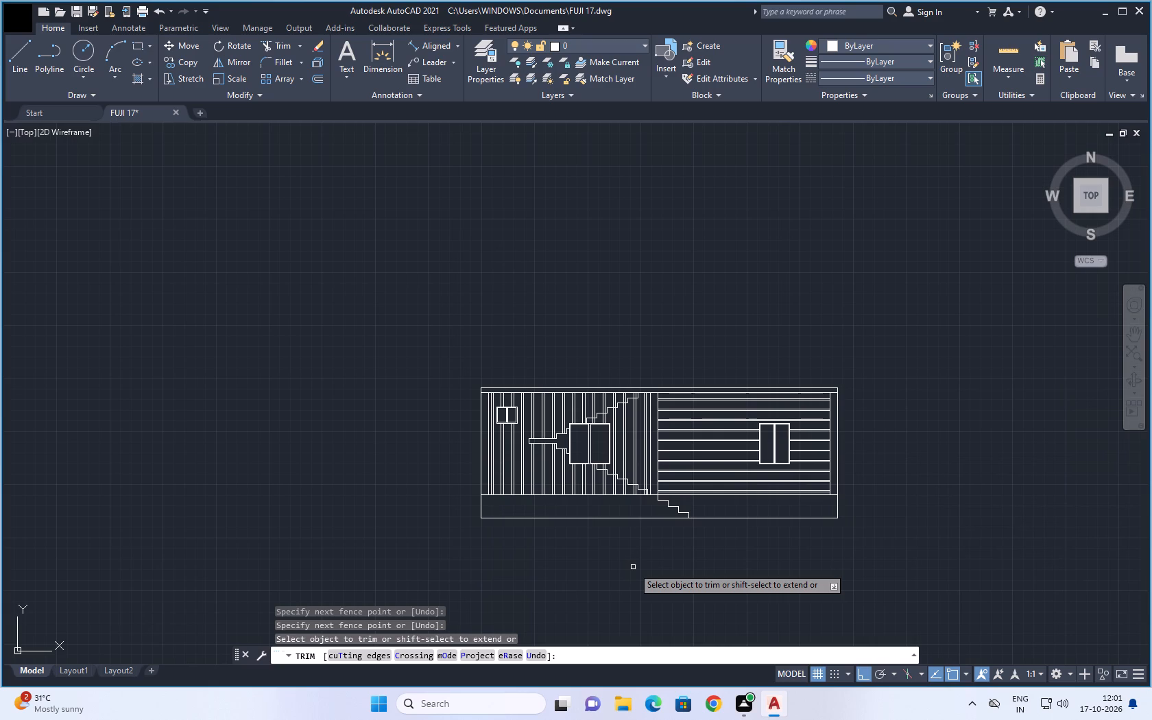
scroll(605, 557, up, 1)
middle_drag(592, 545, 649, 623)
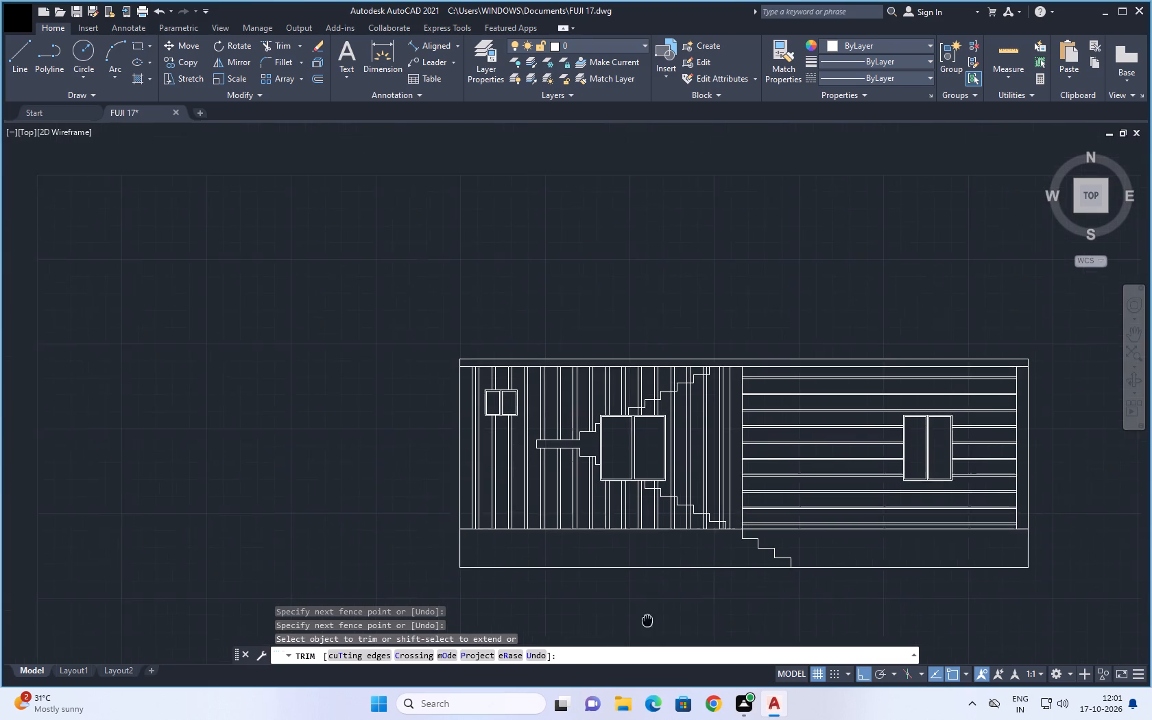
middle_drag(649, 623, 654, 632)
scroll(655, 634, up, 1)
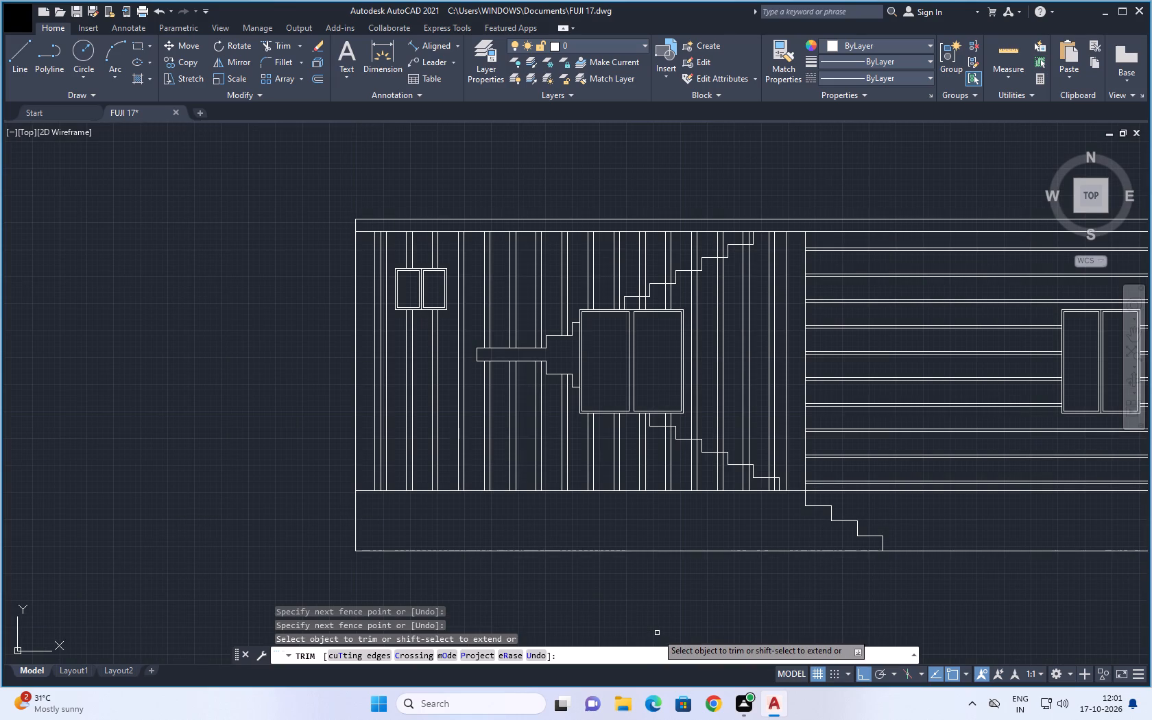
key(Escape)
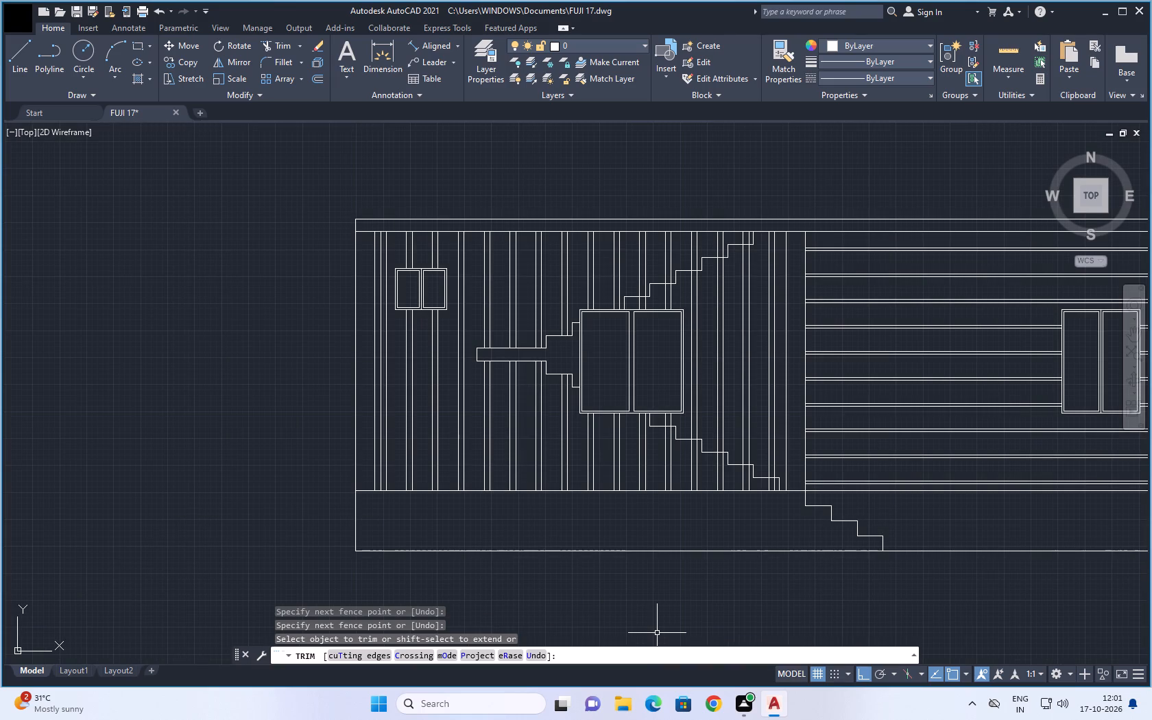
key(Escape)
key(Escape)
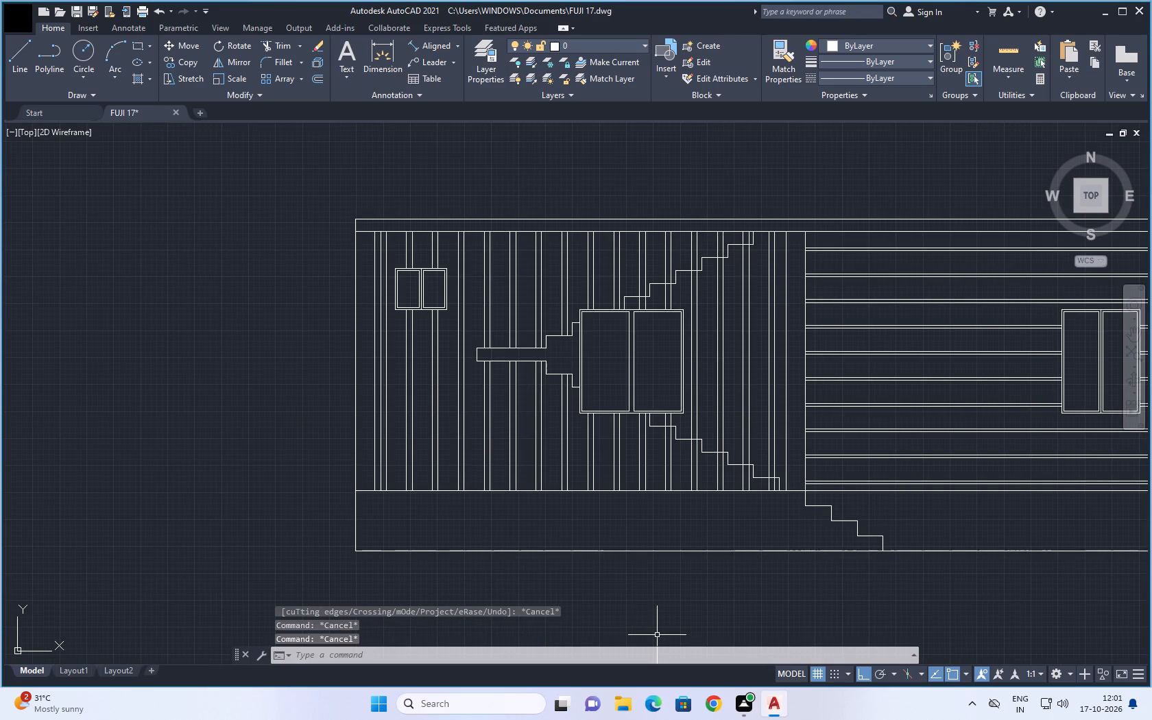
key(Escape)
key(Escape)
middle_drag(731, 536, 663, 562)
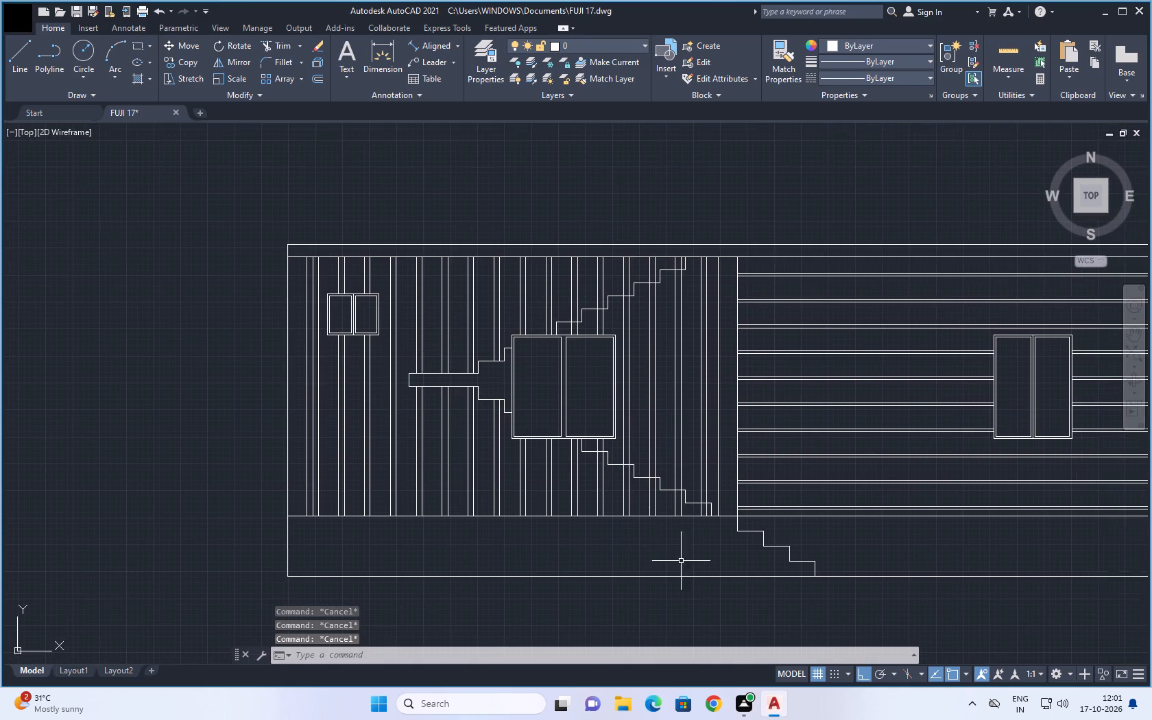
scroll(706, 557, up, 1)
middle_drag(737, 543, 674, 605)
scroll(673, 607, down, 1)
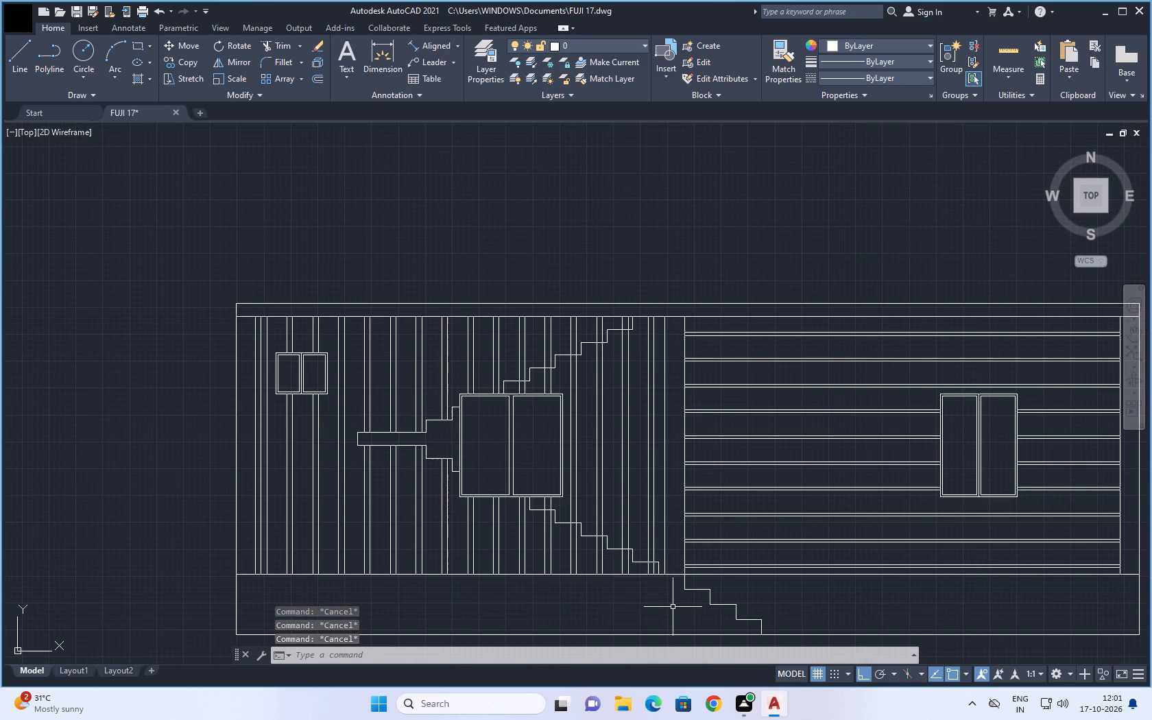
scroll(667, 612, down, 1)
middle_drag(660, 612, 632, 603)
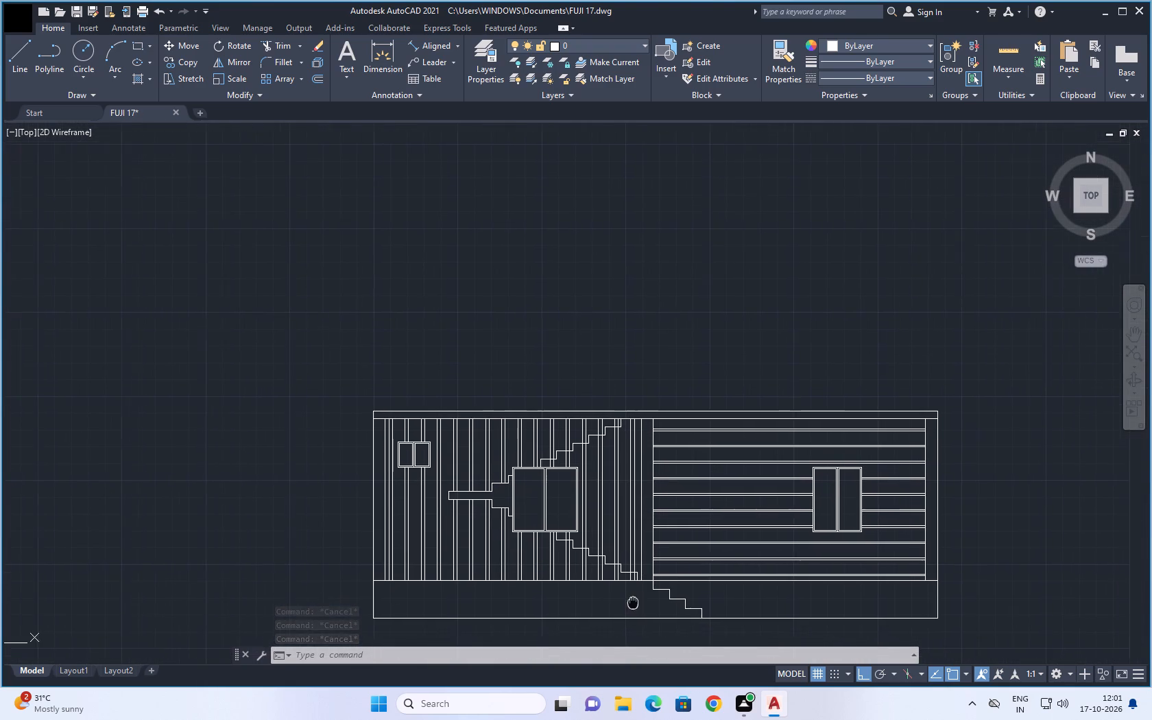
middle_drag(632, 603, 618, 601)
scroll(556, 289, up, 1)
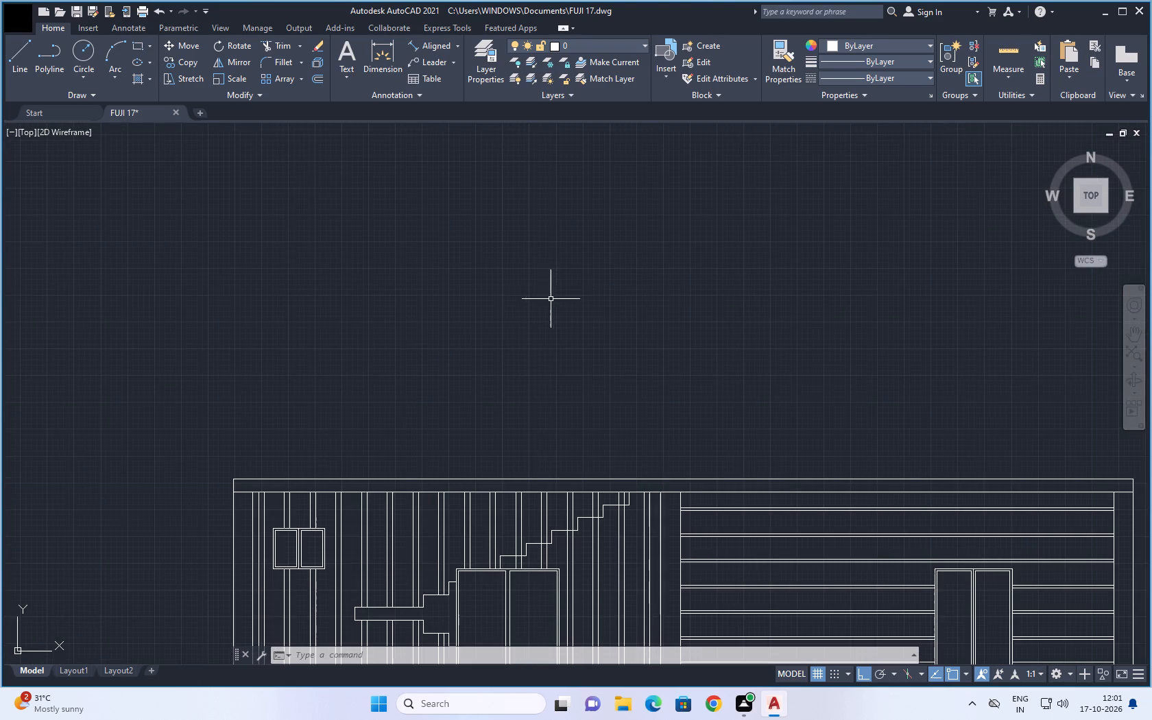
middle_drag(537, 290, 514, 202)
middle_drag(514, 248, 514, 116)
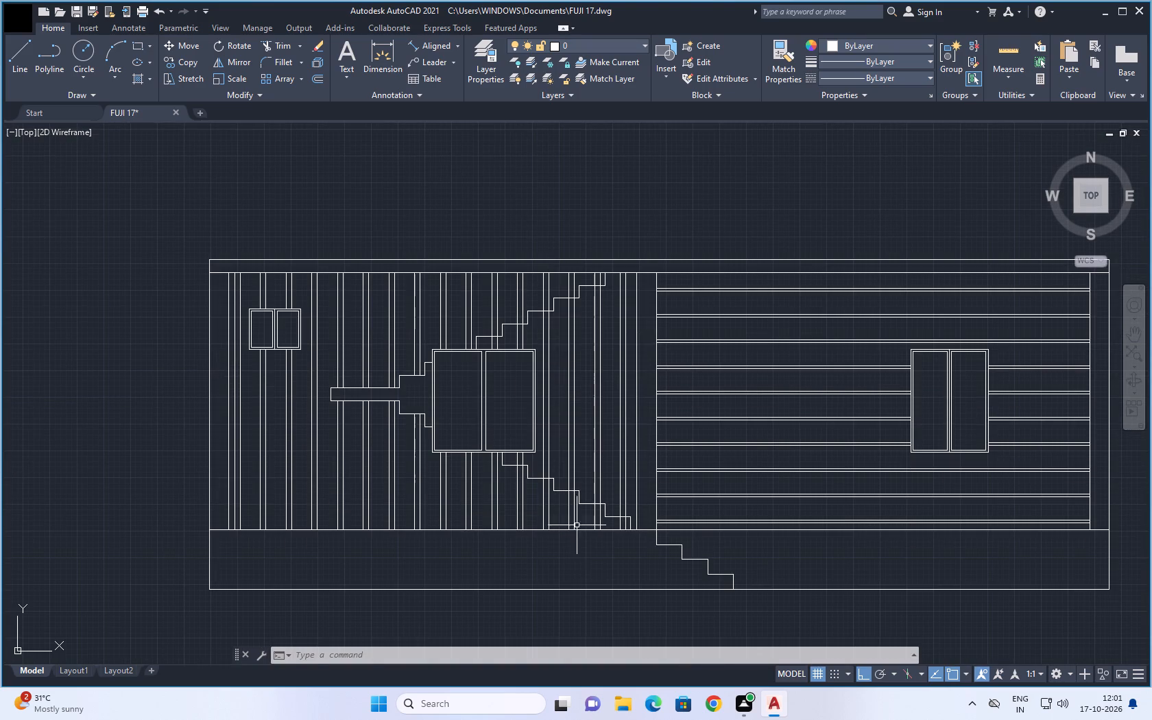
scroll(588, 584, up, 1)
middle_drag(588, 579, 584, 578)
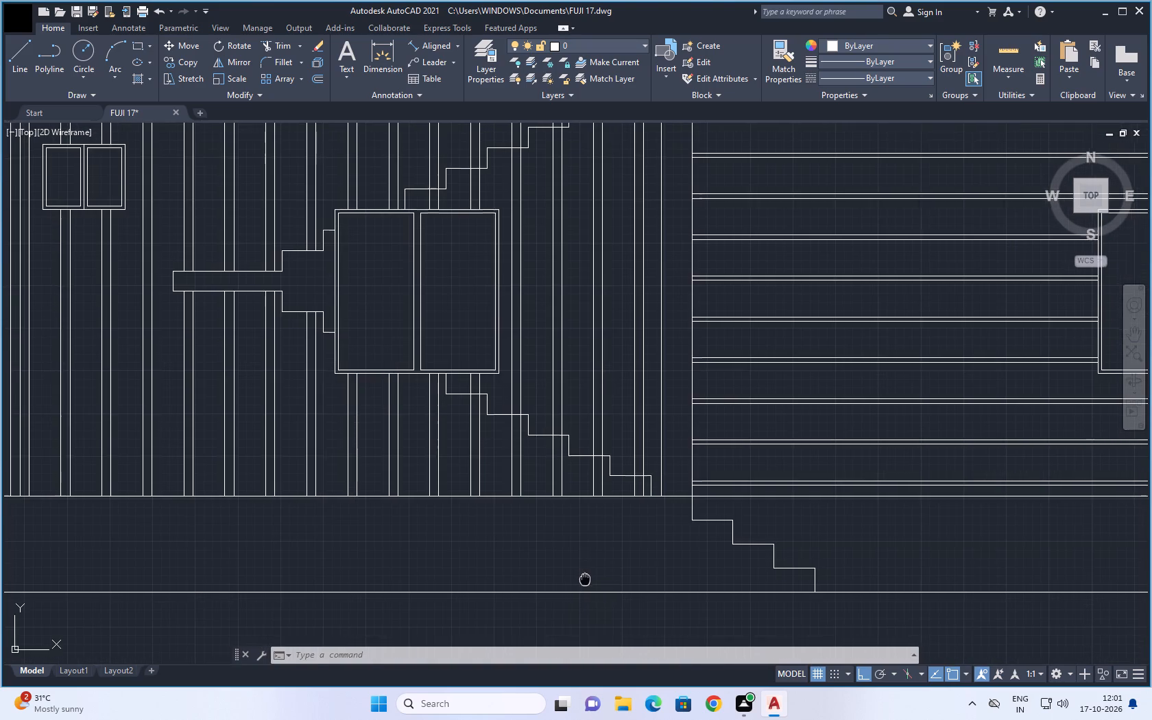
middle_drag(584, 578, 551, 581)
middle_click(596, 564)
Examine the floor plan above the front elevation, comparing its staircase, windows and open parking with the elevation.
scroll(590, 566, down, 3)
scroll(681, 373, down, 1)
middle_drag(725, 300, 725, 300)
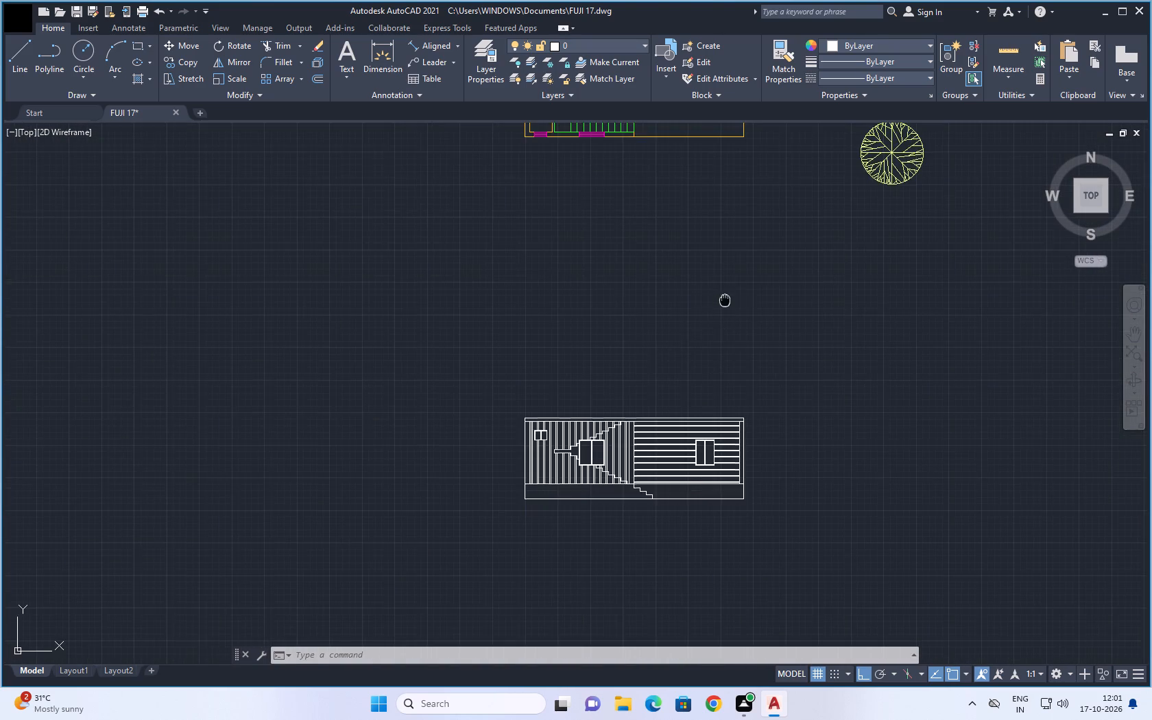
middle_drag(725, 300, 678, 366)
middle_drag(601, 437, 603, 431)
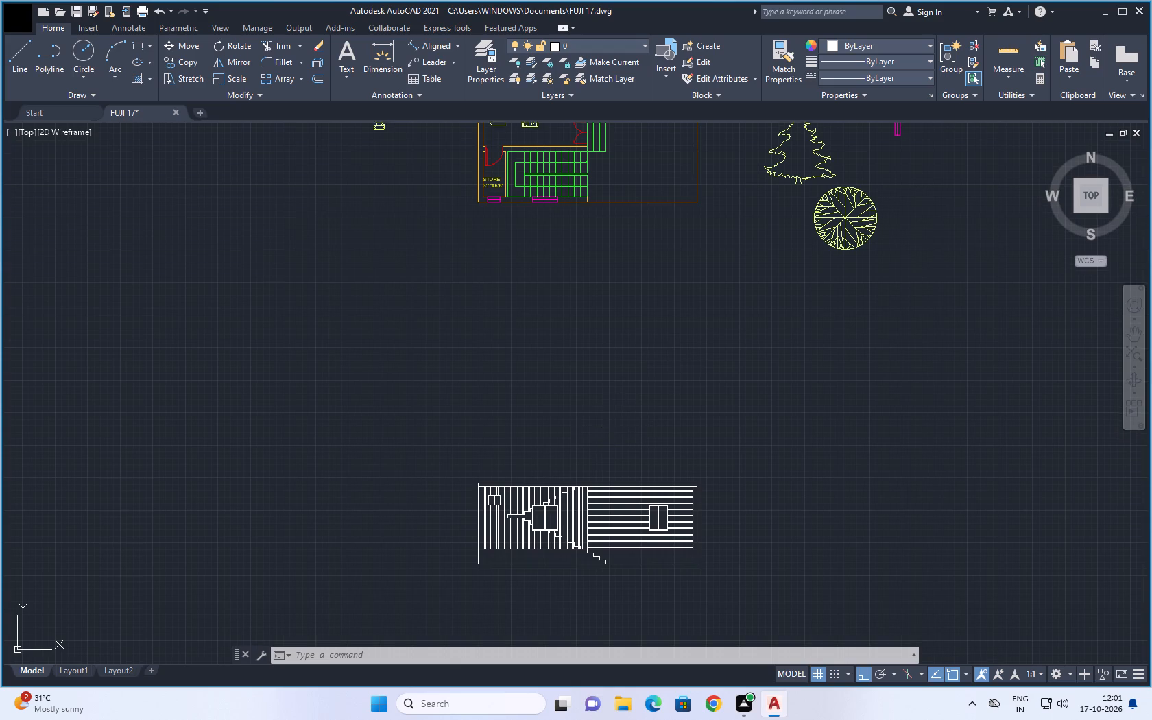
middle_drag(603, 431, 632, 337)
scroll(632, 344, down, 1)
middle_drag(653, 292, 625, 389)
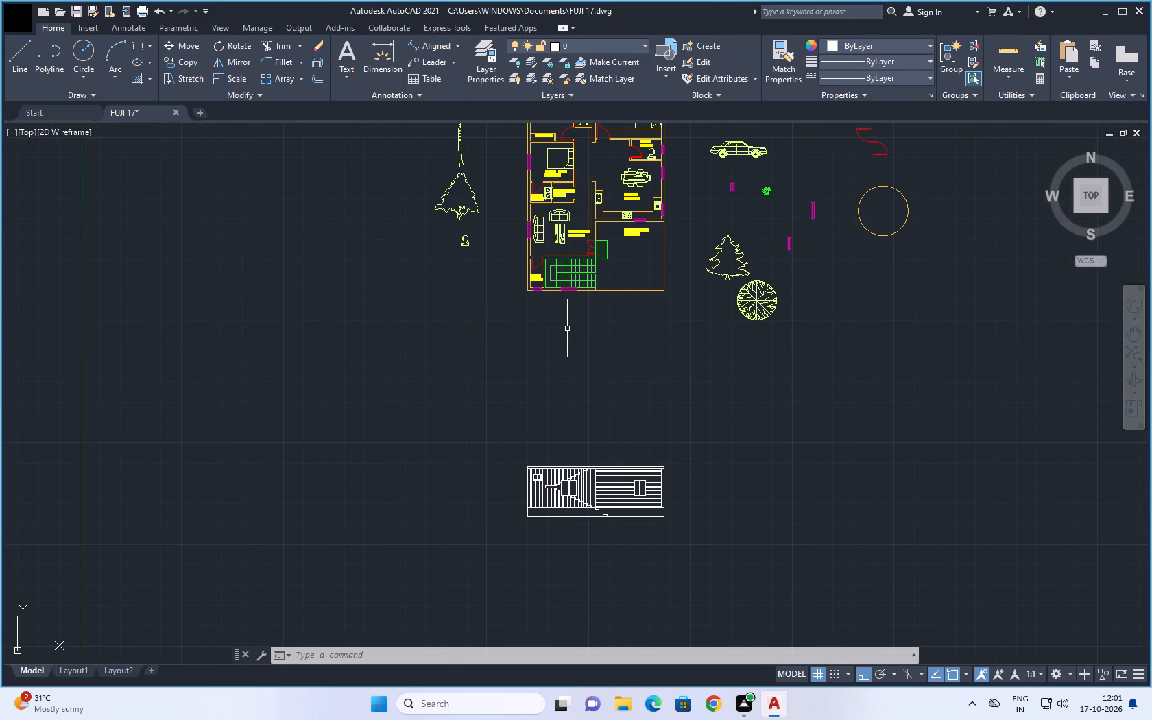
scroll(567, 326, up, 1)
scroll(567, 326, down, 1)
middle_drag(576, 340, 587, 324)
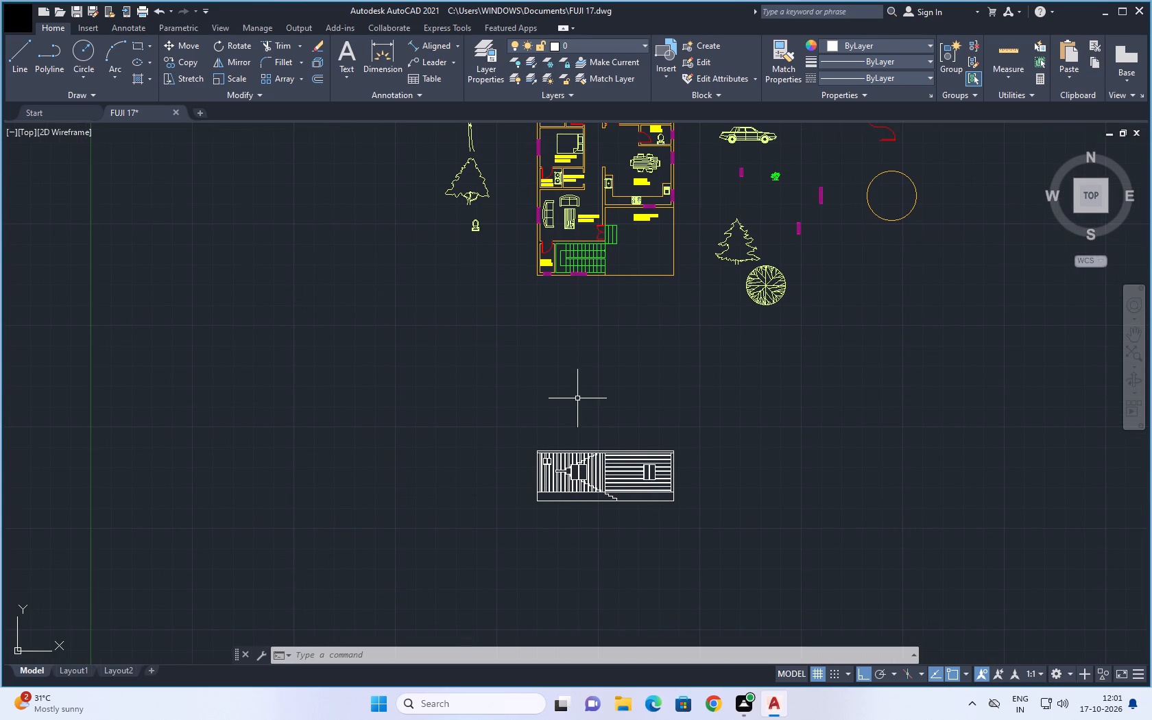
scroll(566, 359, up, 1)
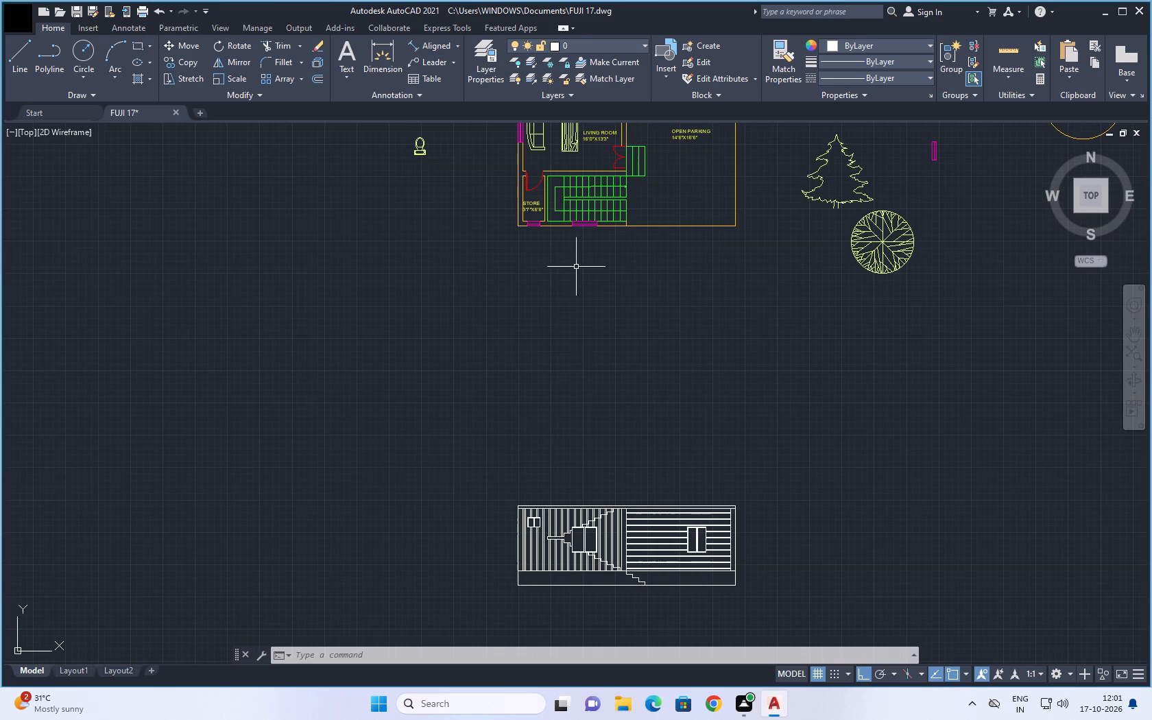
middle_drag(576, 265, 588, 373)
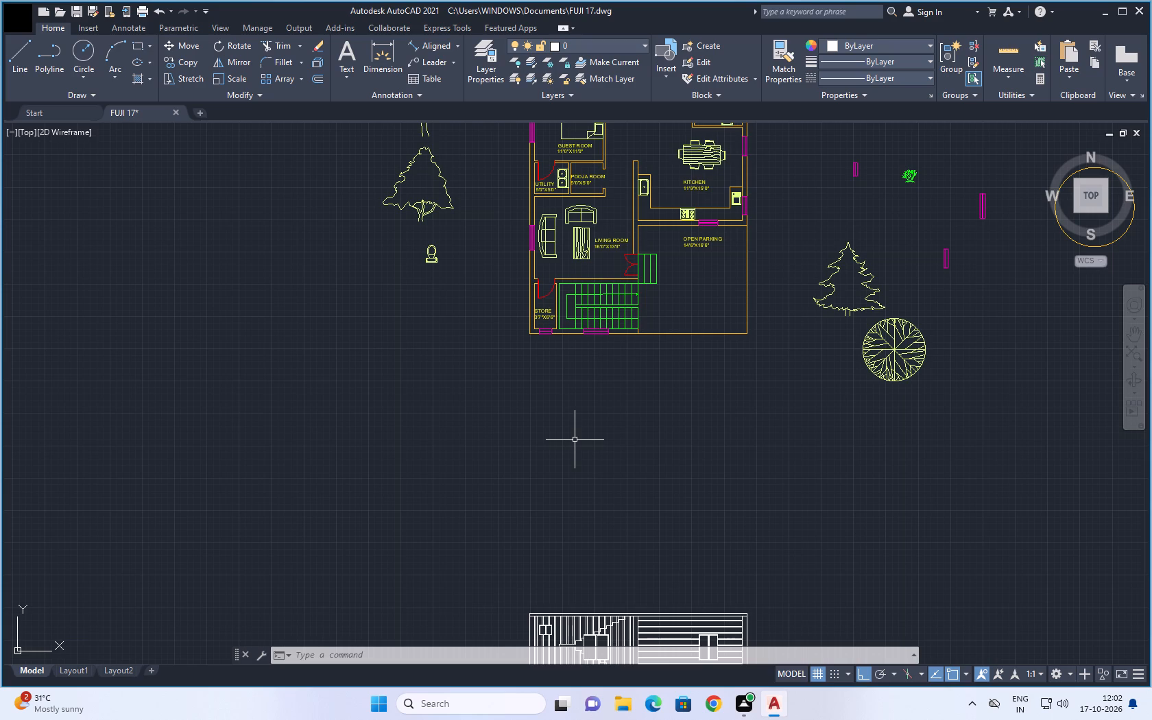
scroll(703, 466, down, 2)
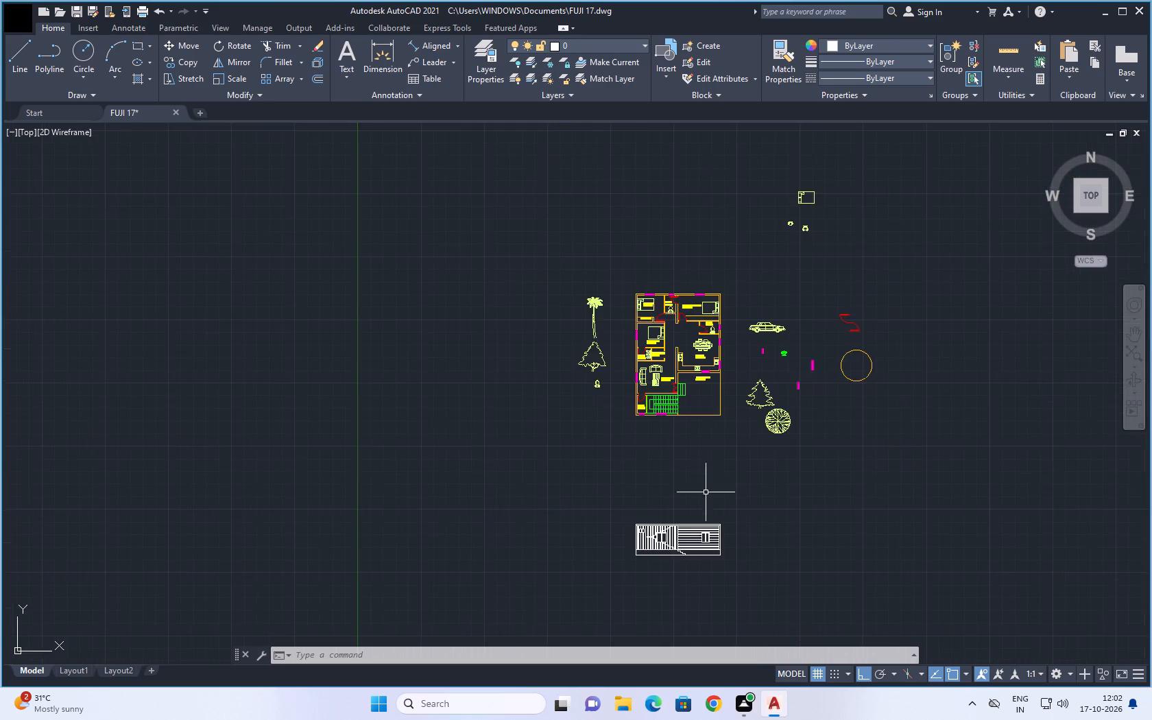
Trim away the lowest risers and treads of the stair outline crossing the vertical strips, just above the elevation's base line.
middle_drag(705, 489, 624, 304)
scroll(596, 404, up, 2)
middle_drag(591, 423, 555, 541)
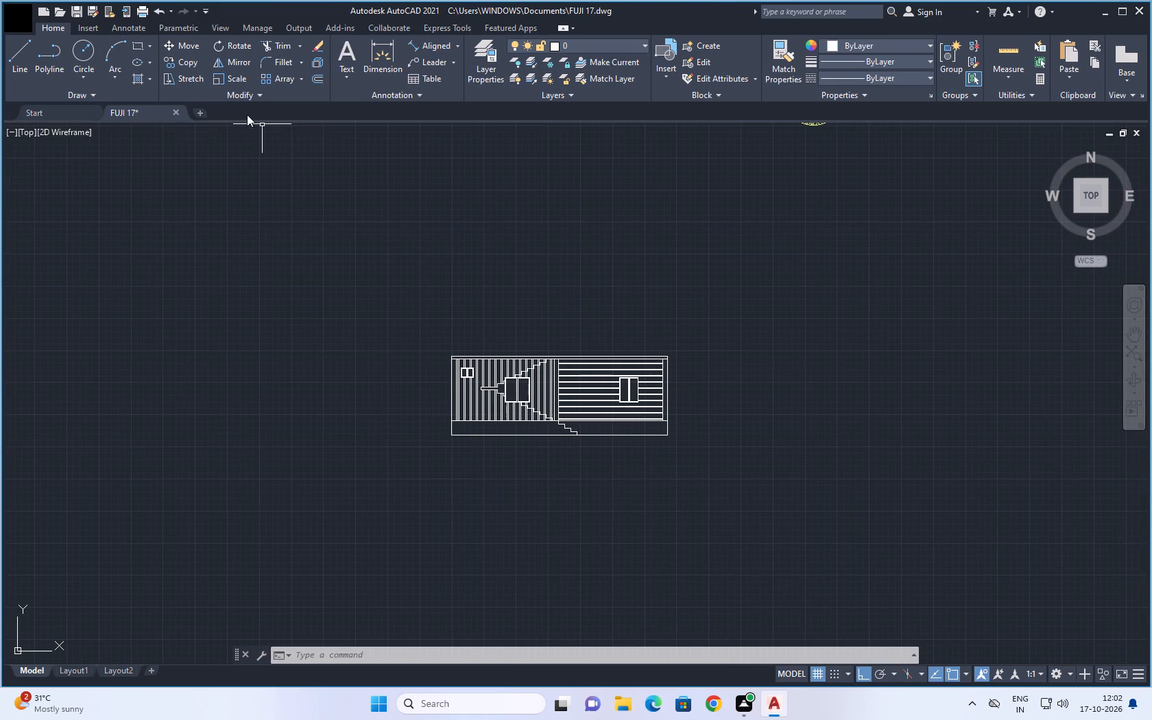
click(276, 48)
scroll(422, 398, up, 3)
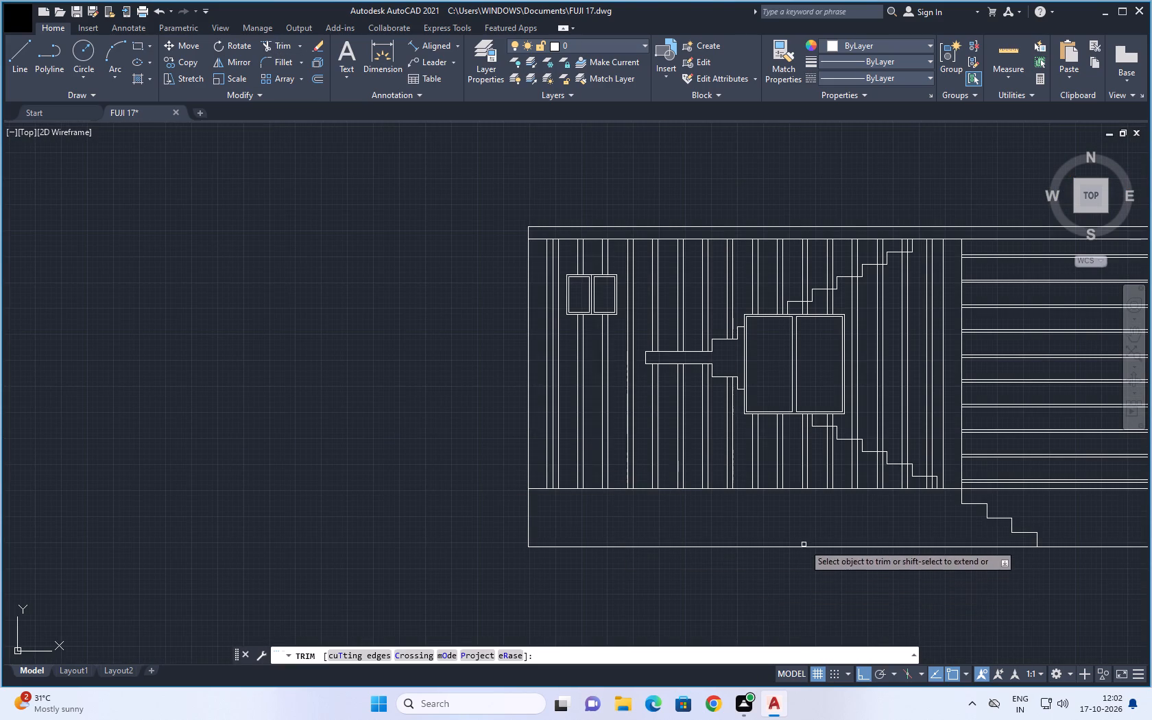
middle_drag(806, 519, 419, 491)
scroll(531, 499, up, 2)
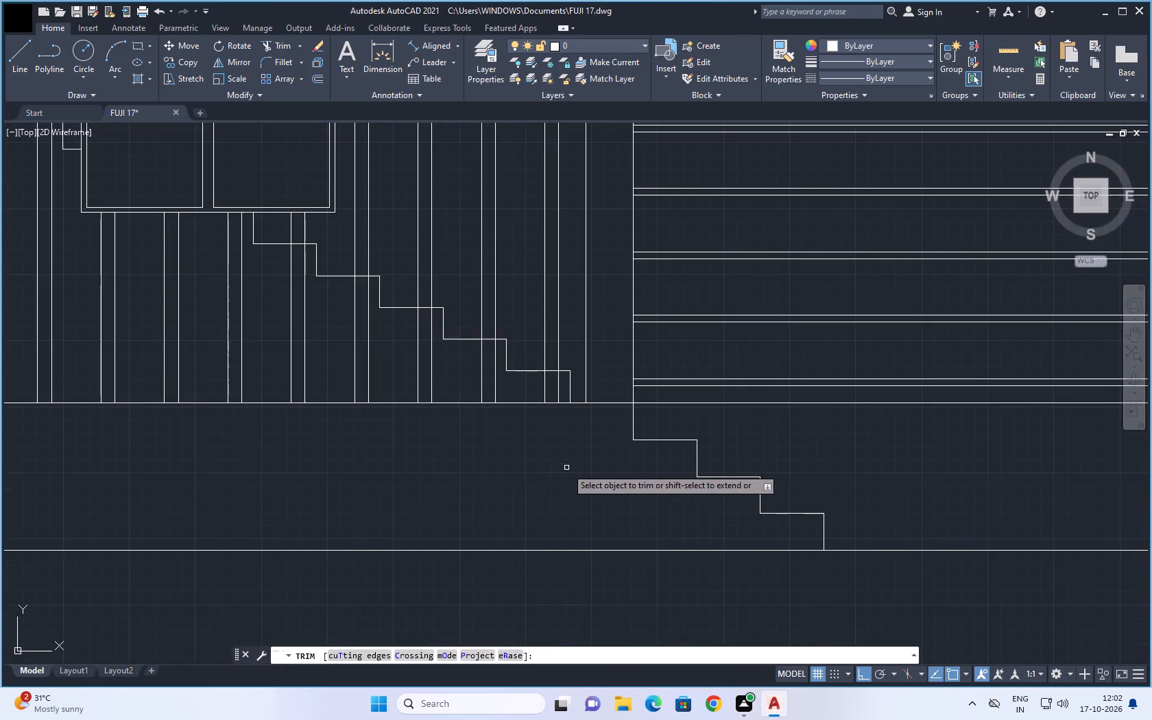
scroll(568, 461, up, 1)
drag(566, 311, 566, 314)
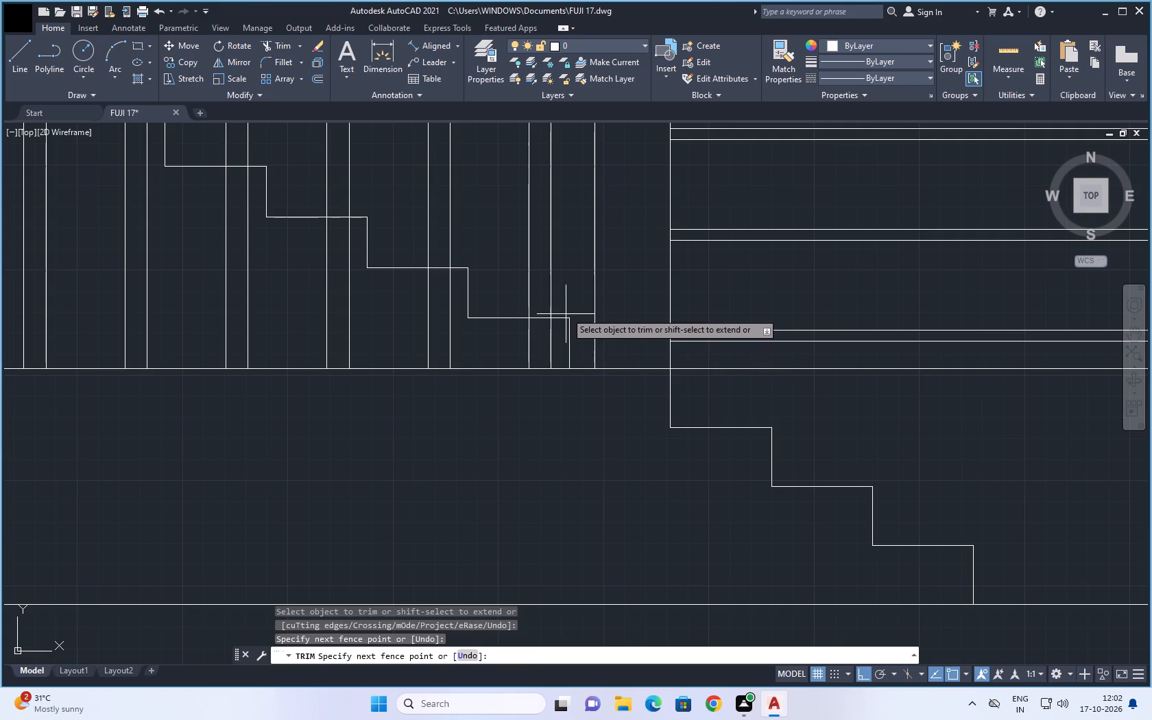
drag(566, 314, 581, 337)
click(540, 318)
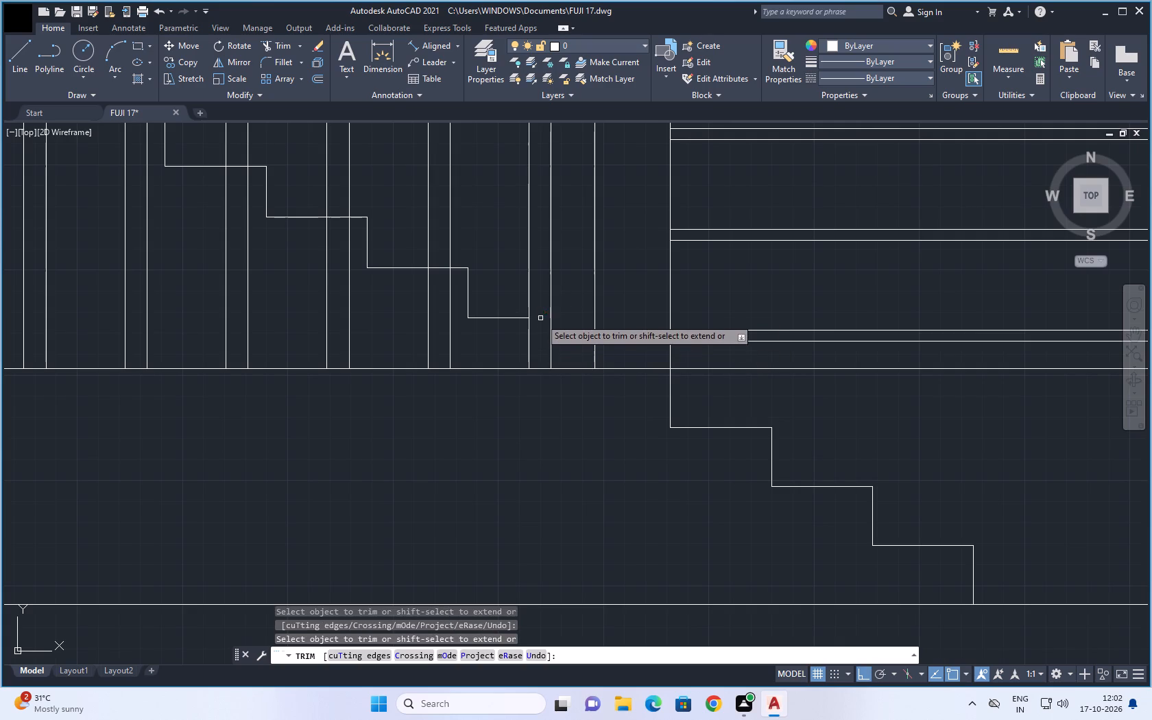
drag(511, 304, 508, 327)
drag(477, 285, 472, 299)
click(472, 300)
drag(472, 300, 461, 259)
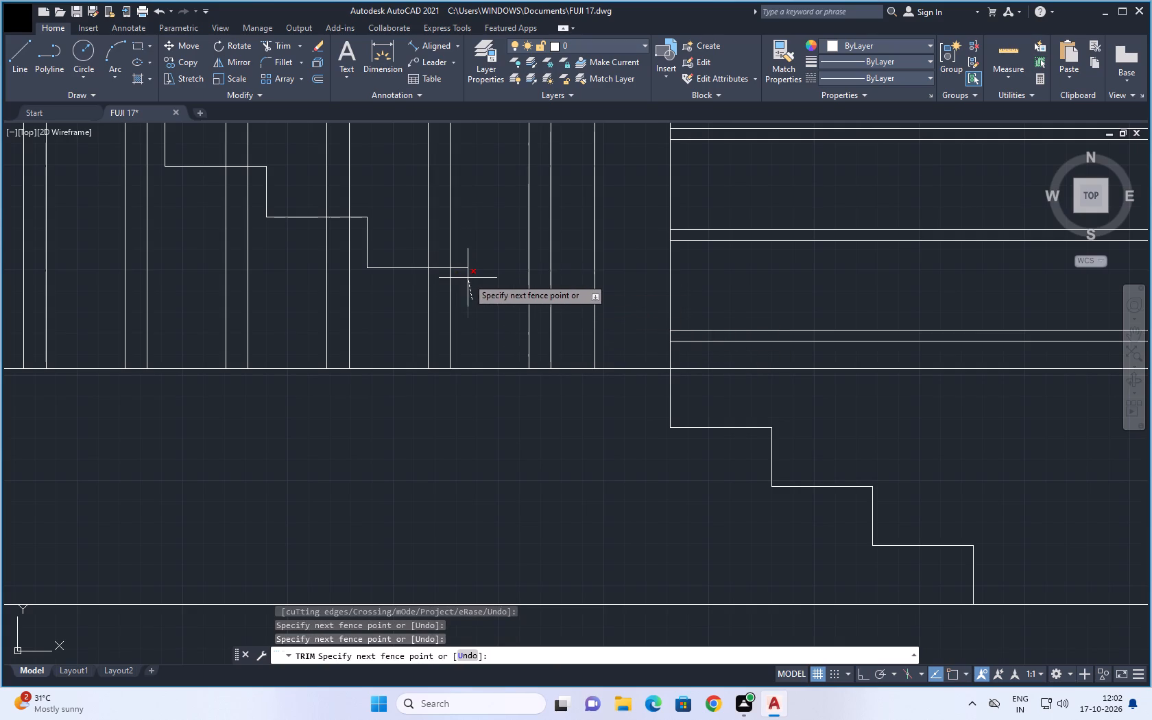
click(463, 266)
key(Escape)
key(Escape)
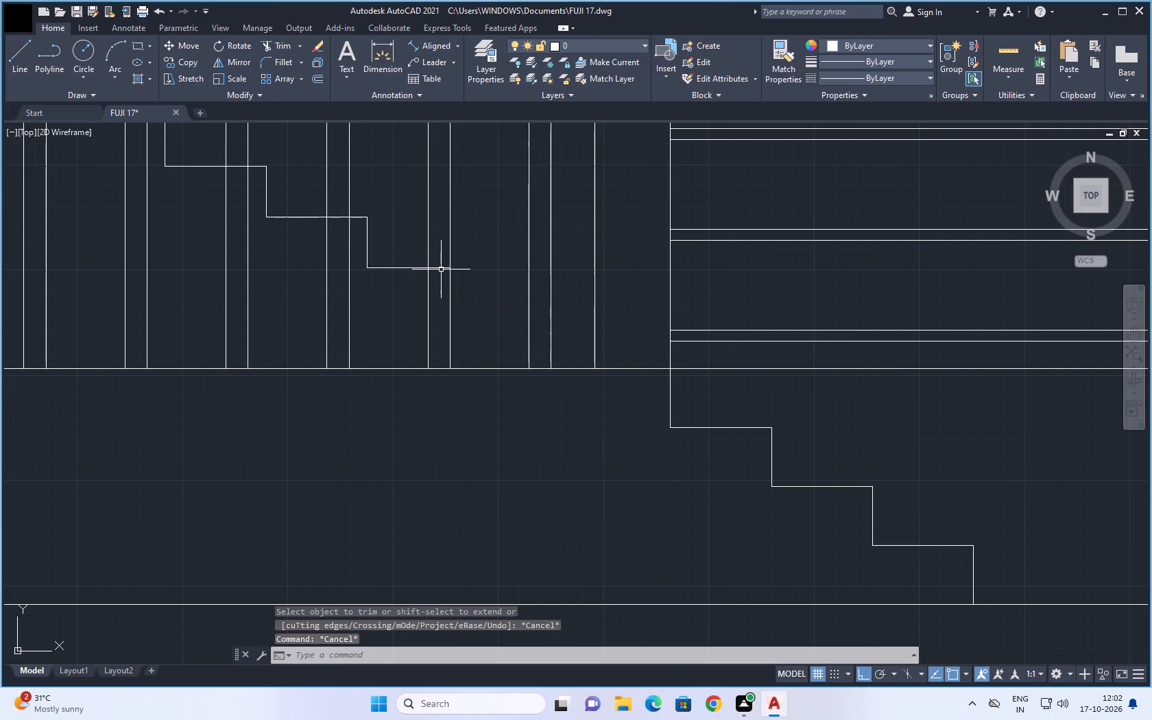
key(Tab)
key(Escape)
key(Escape)
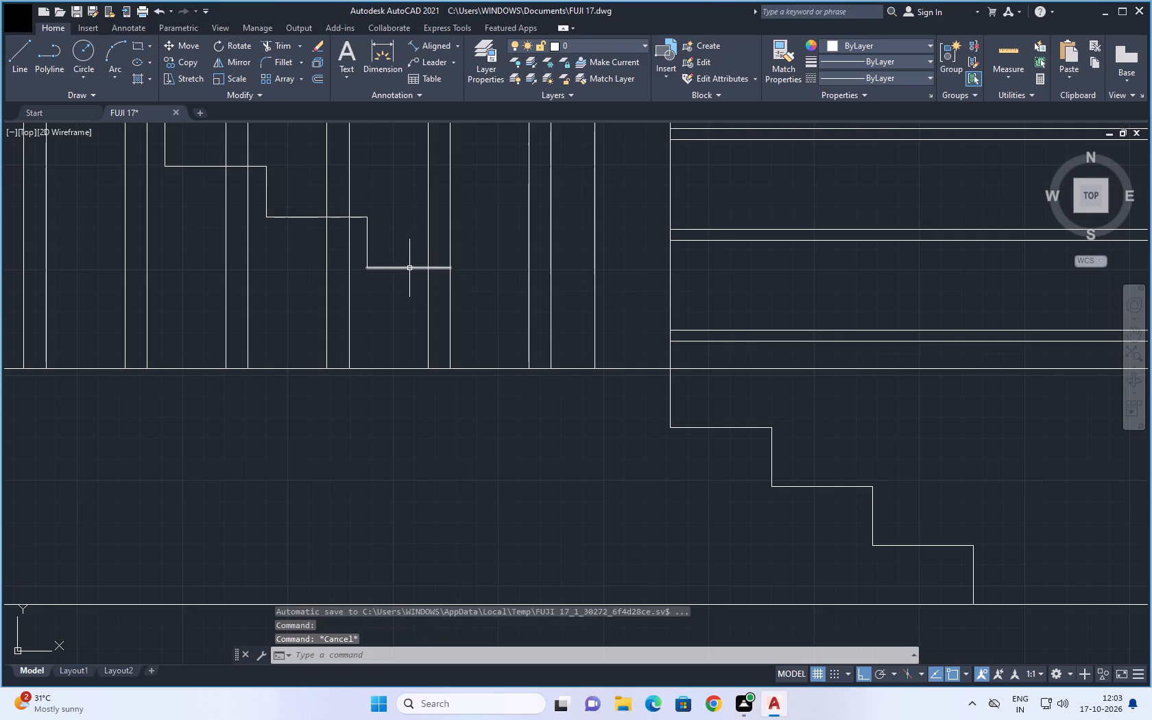
Erase the remaining stair outline across the vertical strips: the lower flight, the landing beside the large window and the upper flight.
click(409, 268)
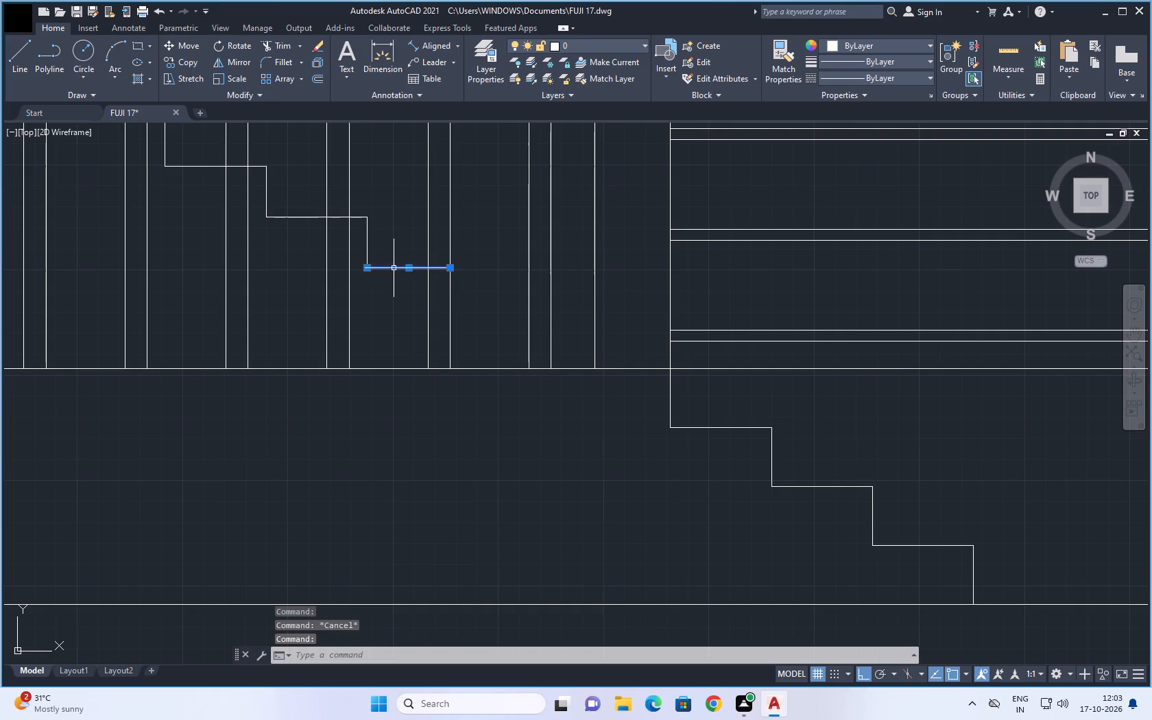
click(366, 239)
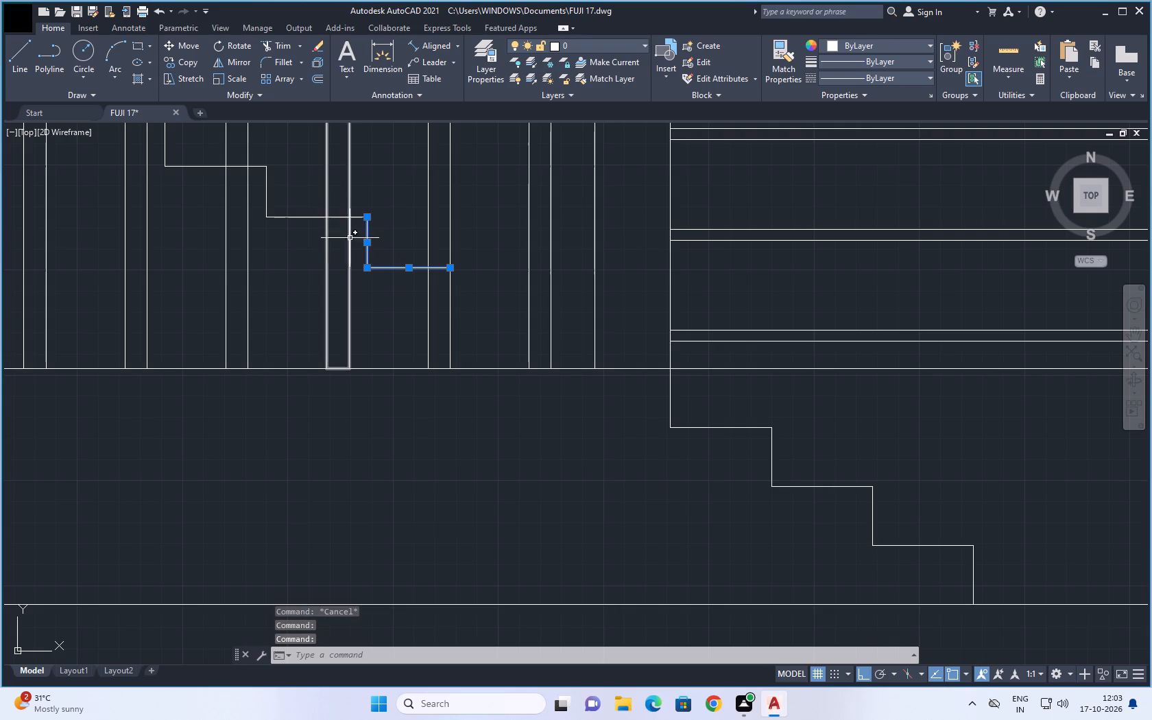
click(337, 216)
click(265, 182)
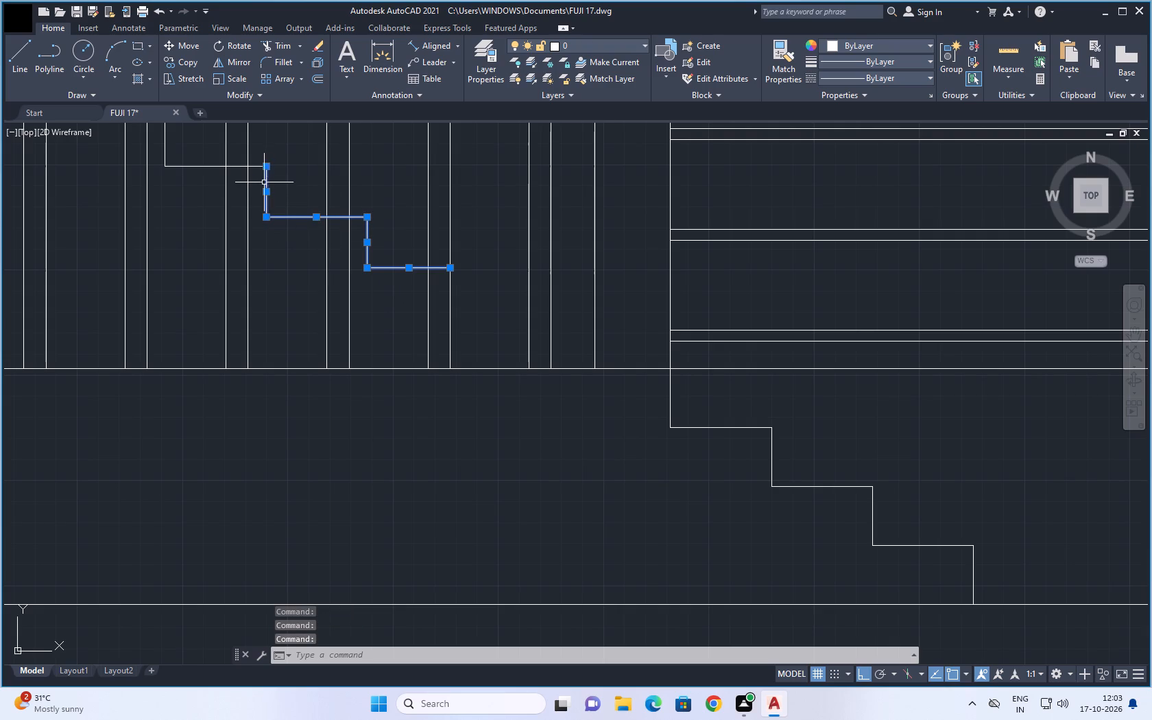
click(199, 166)
scroll(199, 207, down, 2)
middle_drag(196, 408, 354, 601)
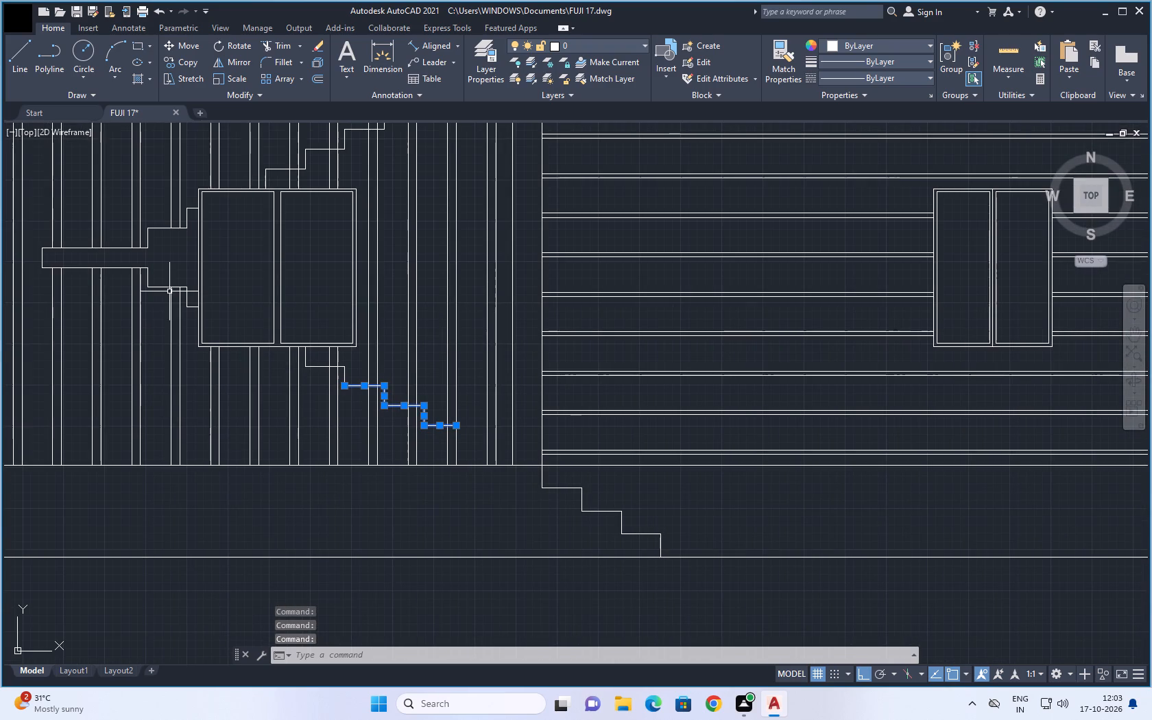
click(153, 286)
scroll(188, 302, up, 2)
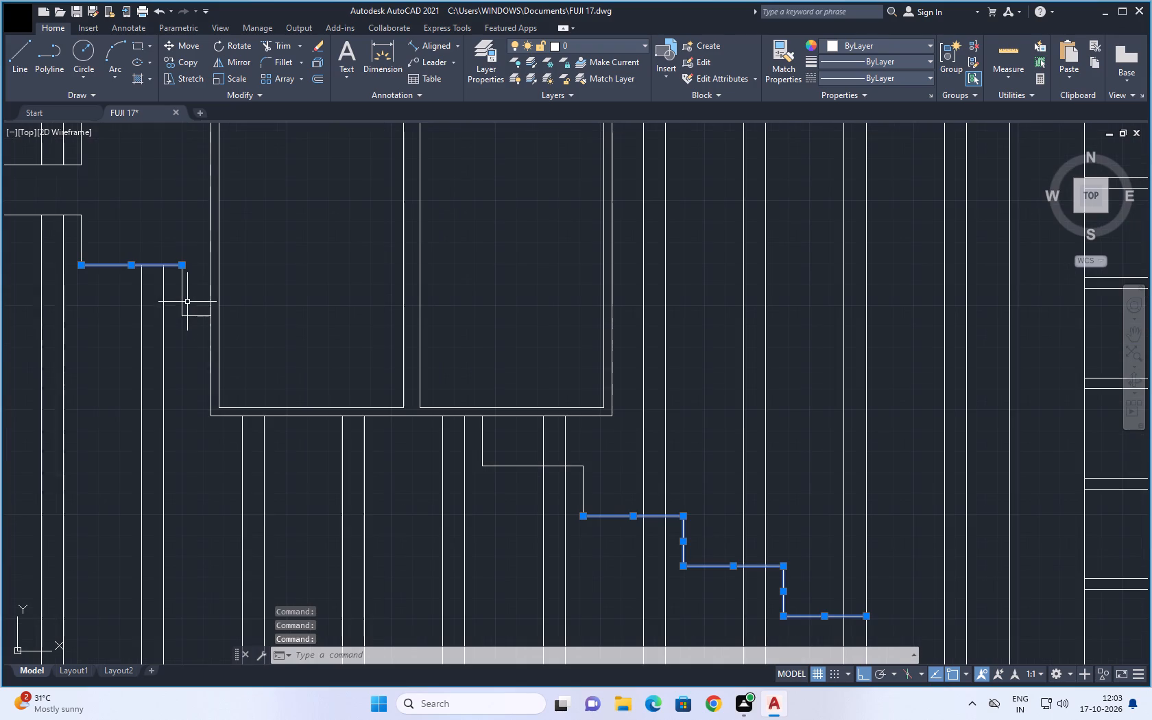
click(180, 292)
click(193, 315)
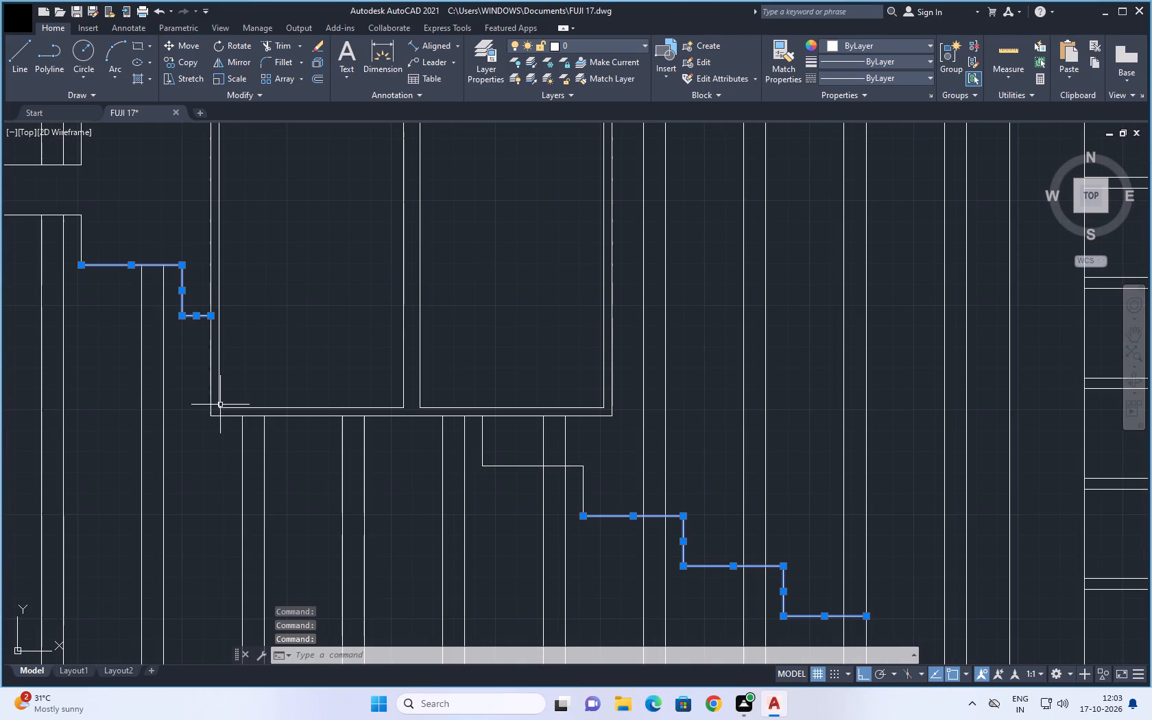
click(482, 439)
click(514, 468)
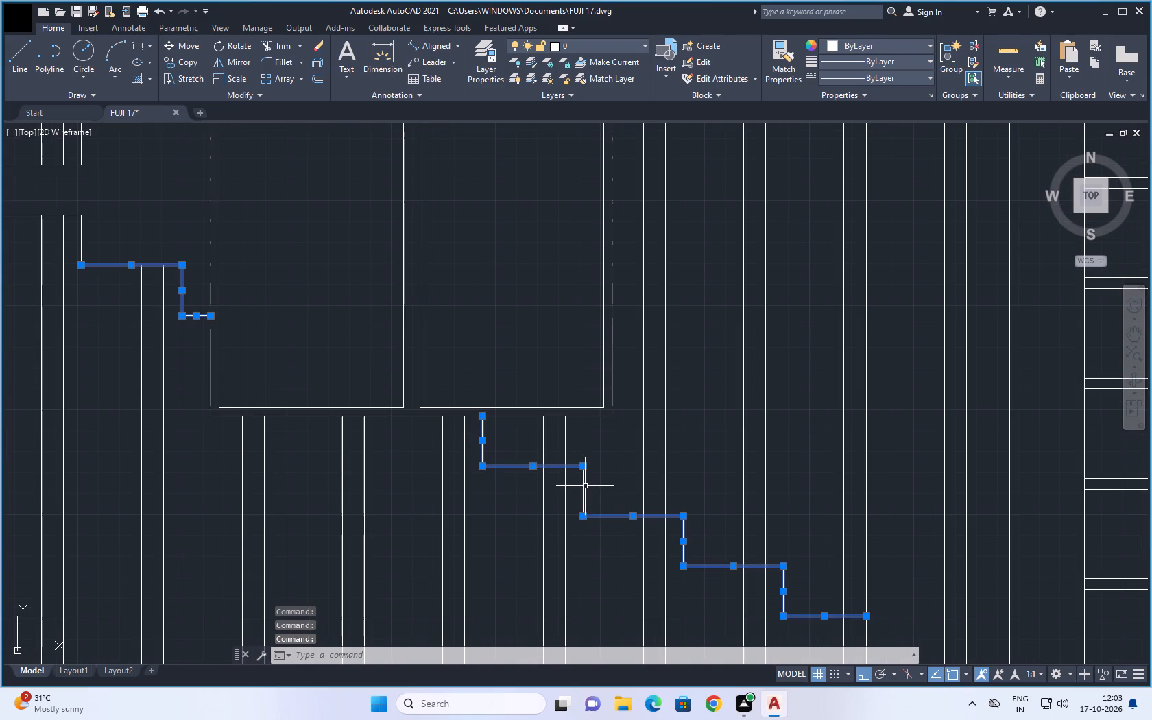
click(580, 486)
click(586, 486)
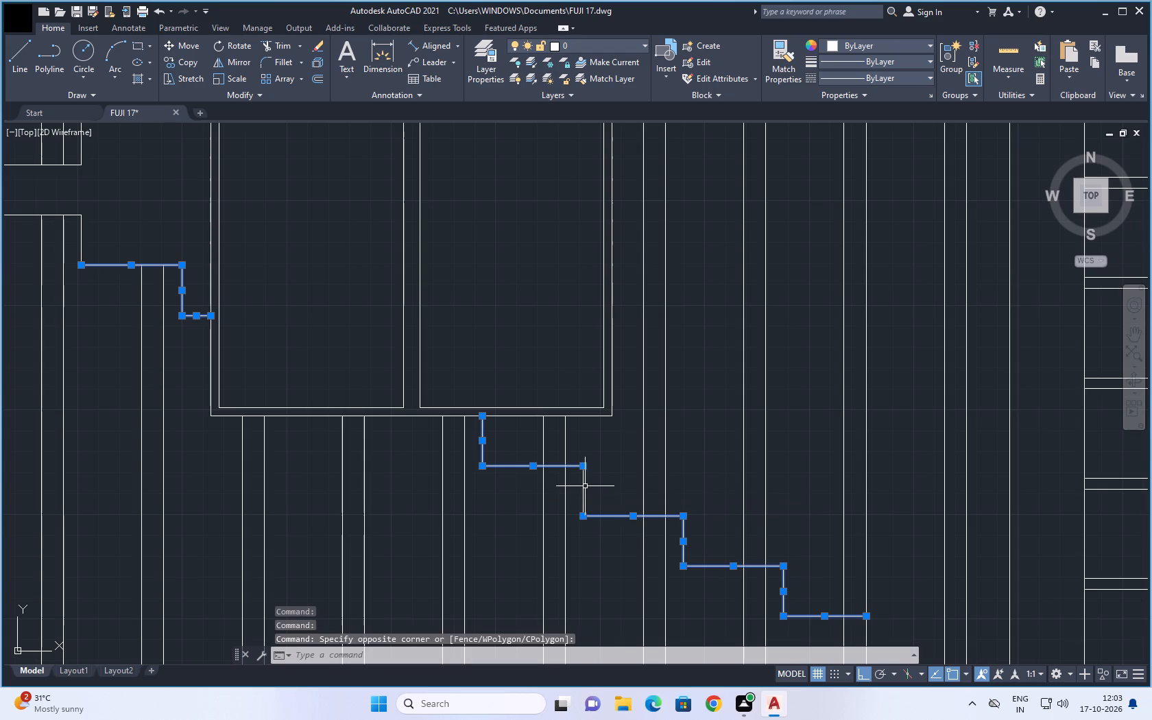
click(584, 485)
scroll(520, 496, down, 2)
scroll(317, 420, up, 3)
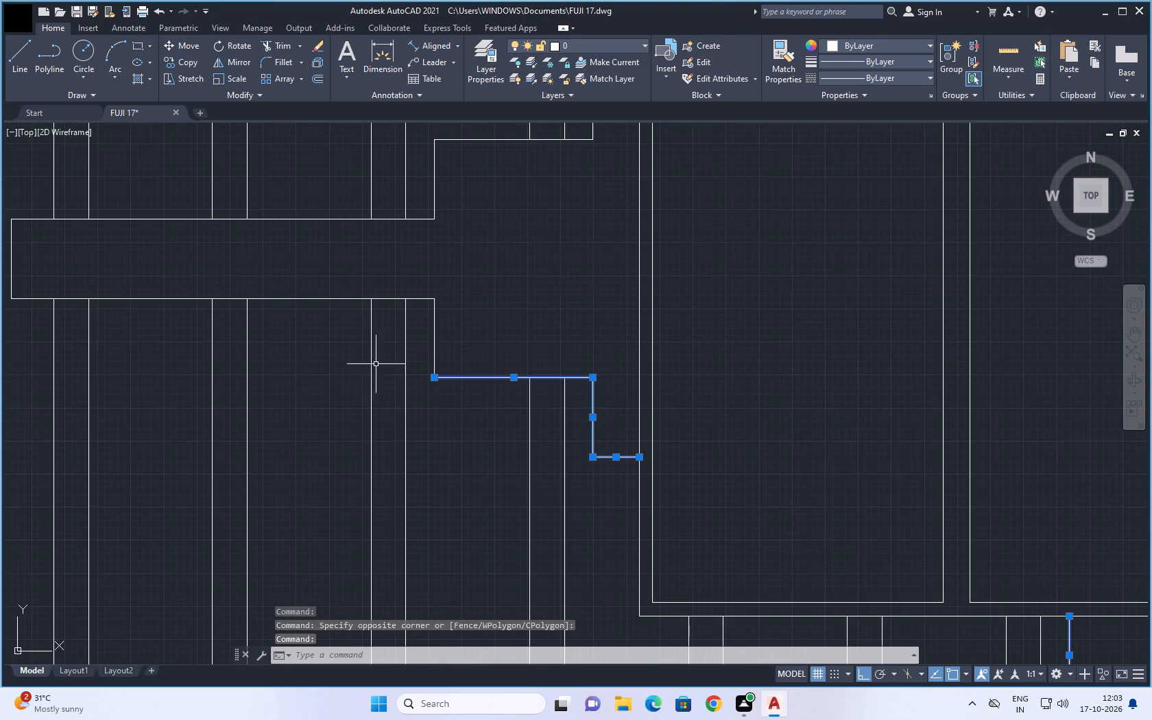
click(433, 337)
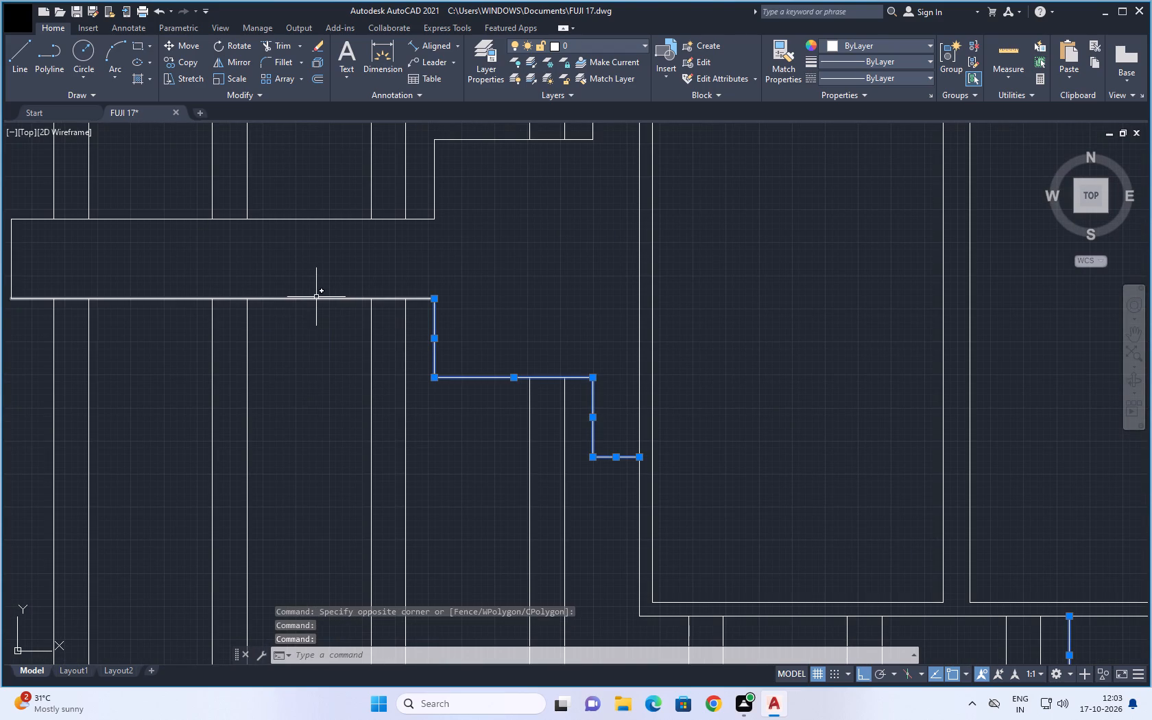
click(316, 297)
click(317, 218)
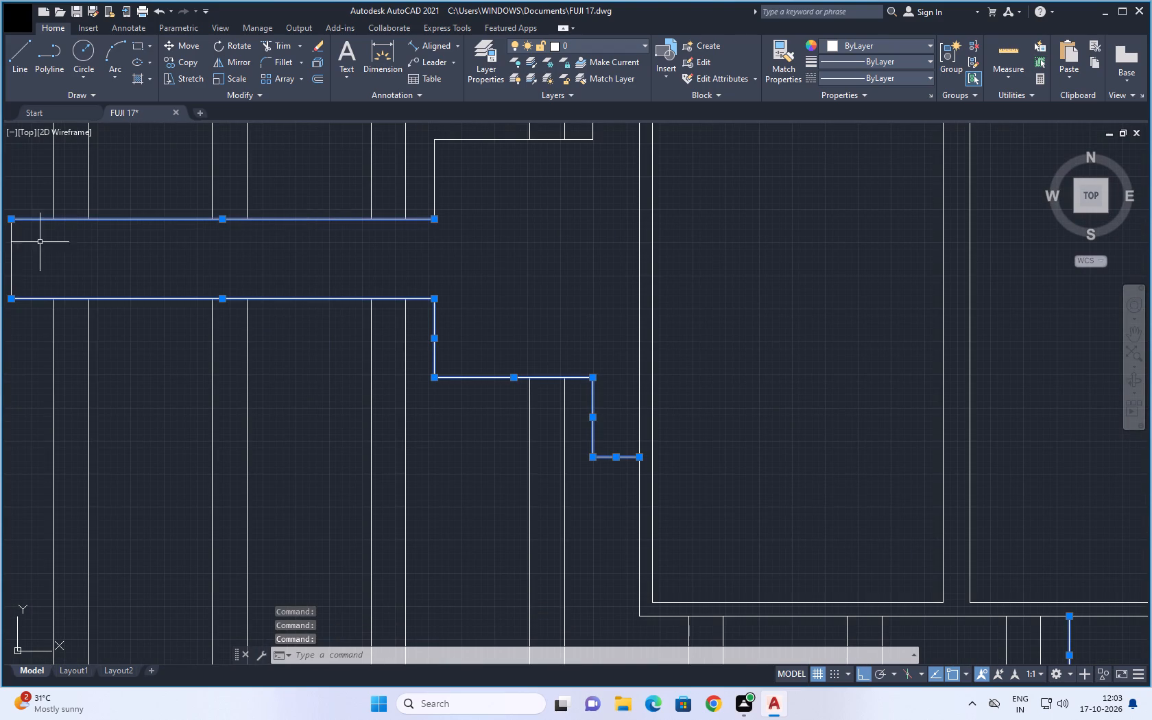
click(12, 252)
scroll(329, 281, down, 1)
middle_drag(445, 248, 409, 329)
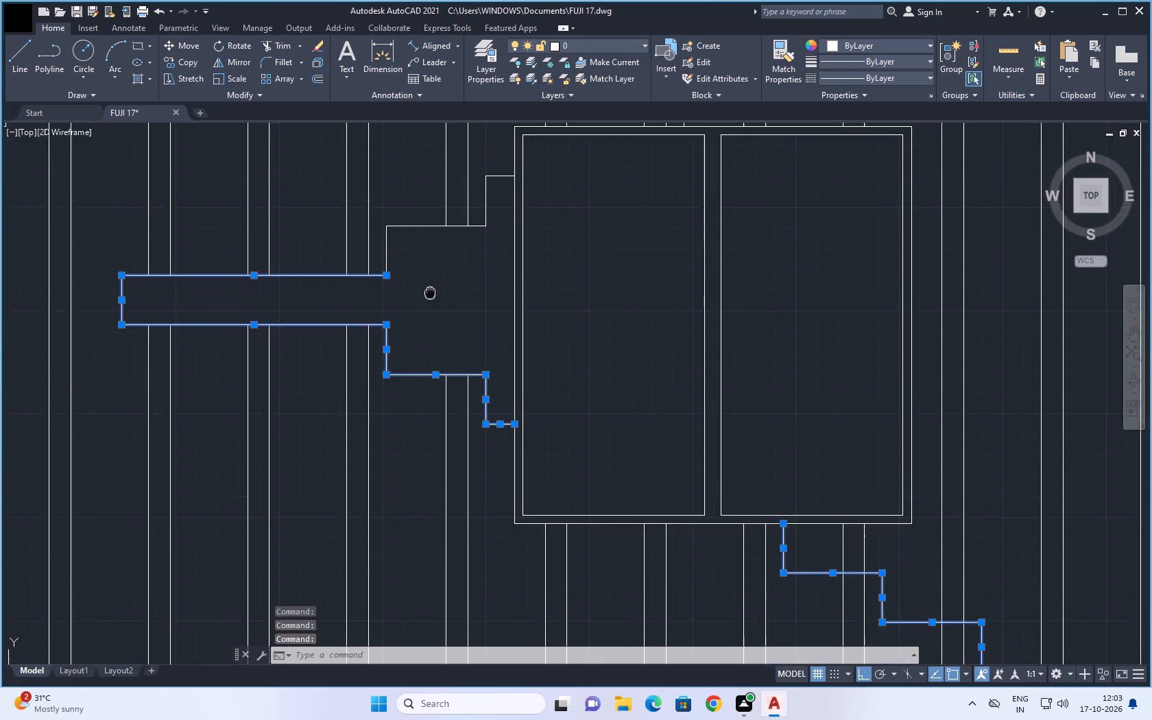
middle_drag(409, 329, 383, 377)
click(333, 345)
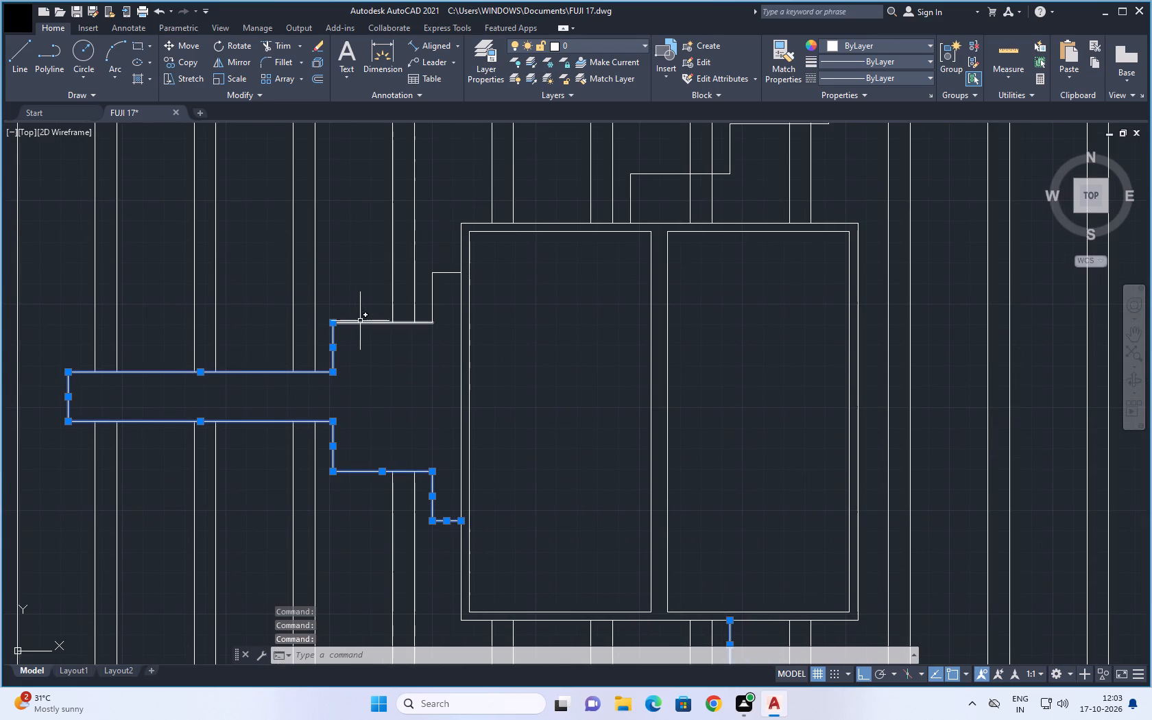
click(360, 322)
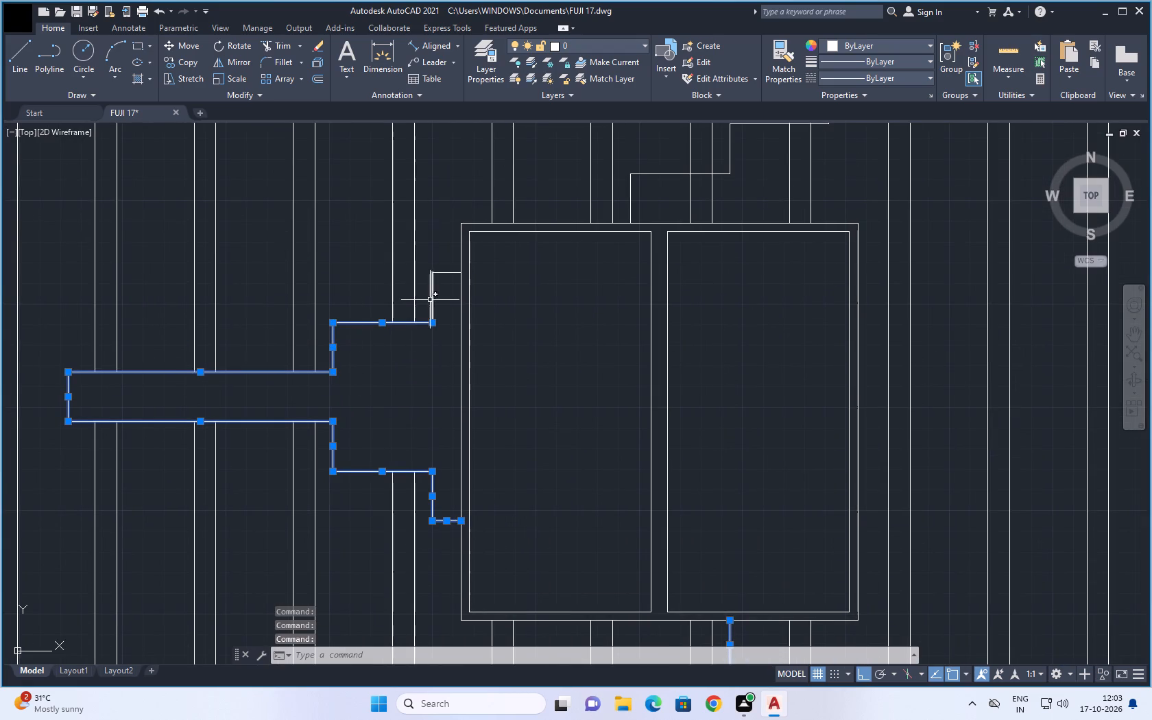
click(430, 300)
click(443, 275)
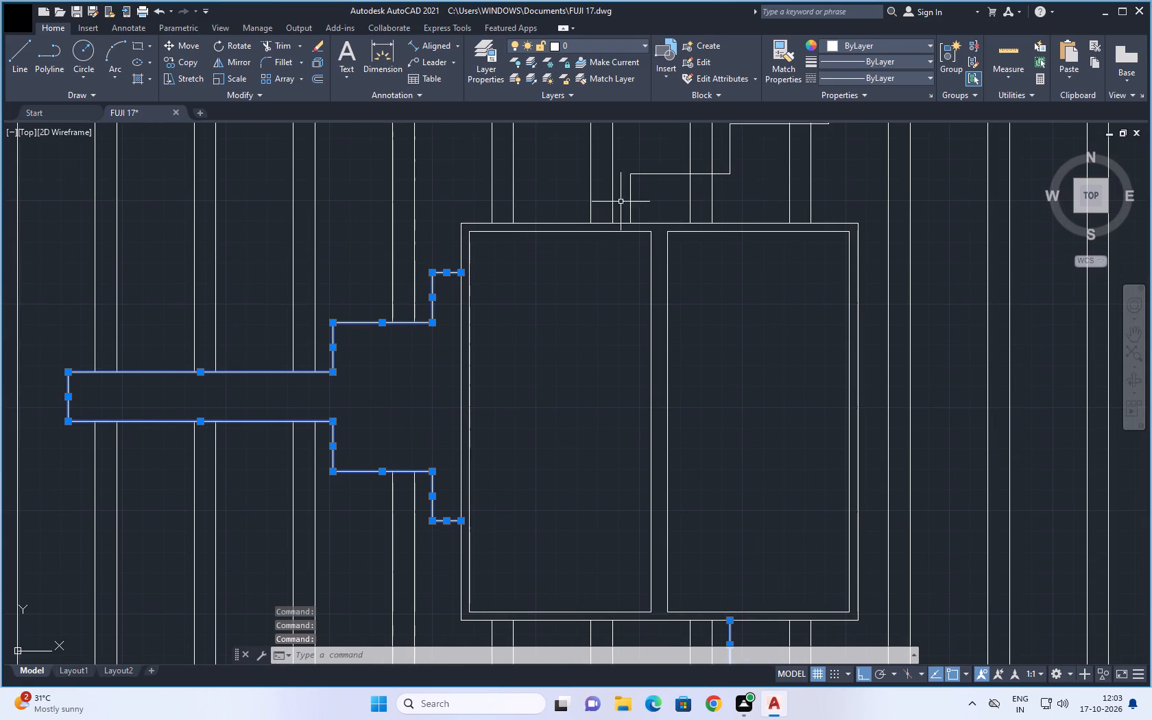
click(633, 196)
click(625, 206)
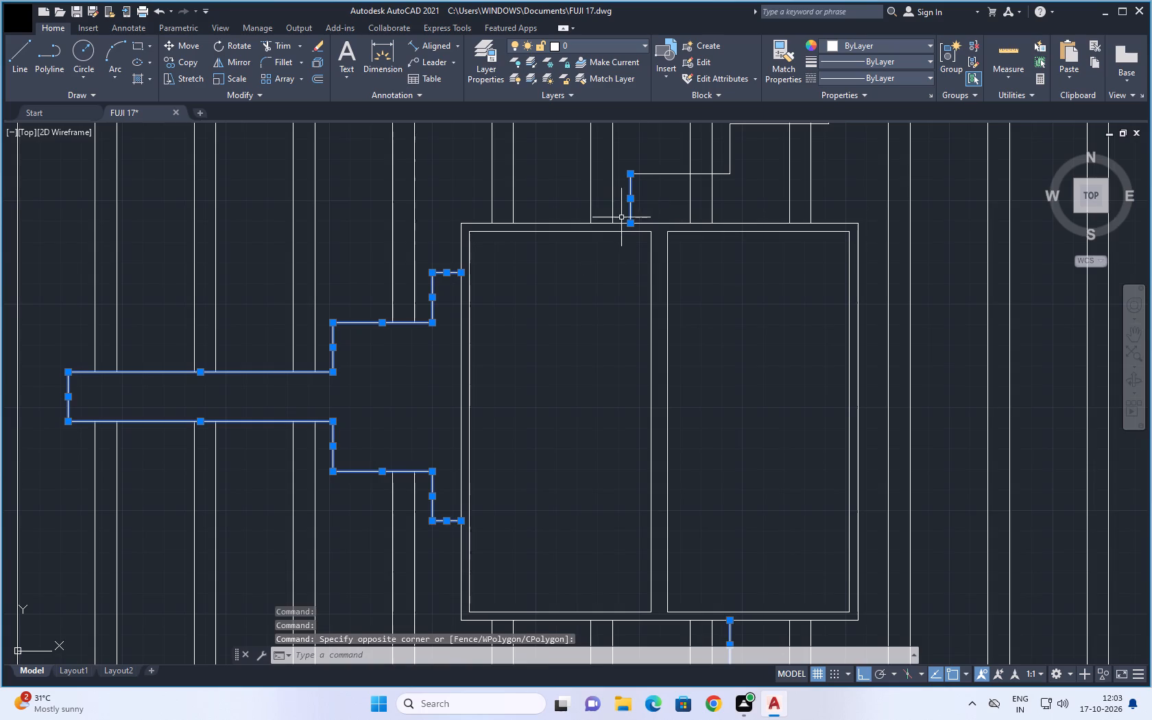
scroll(605, 295, down, 1)
middle_drag(550, 344, 359, 505)
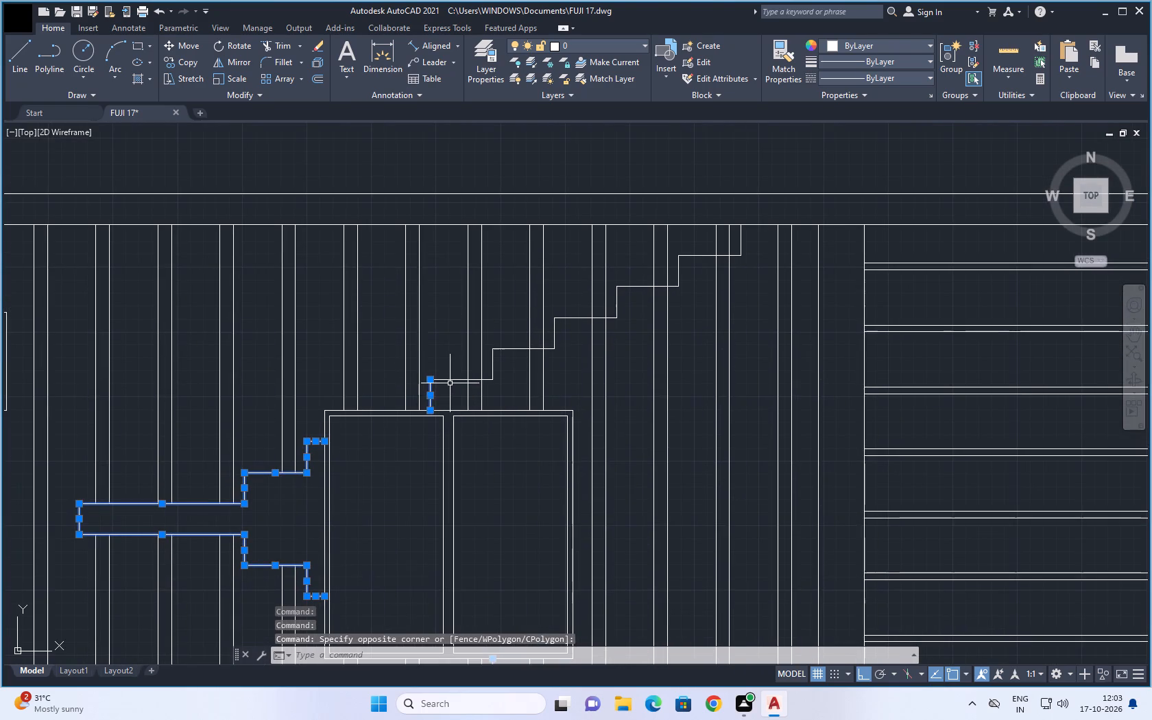
scroll(450, 383, up, 1)
click(452, 376)
click(516, 358)
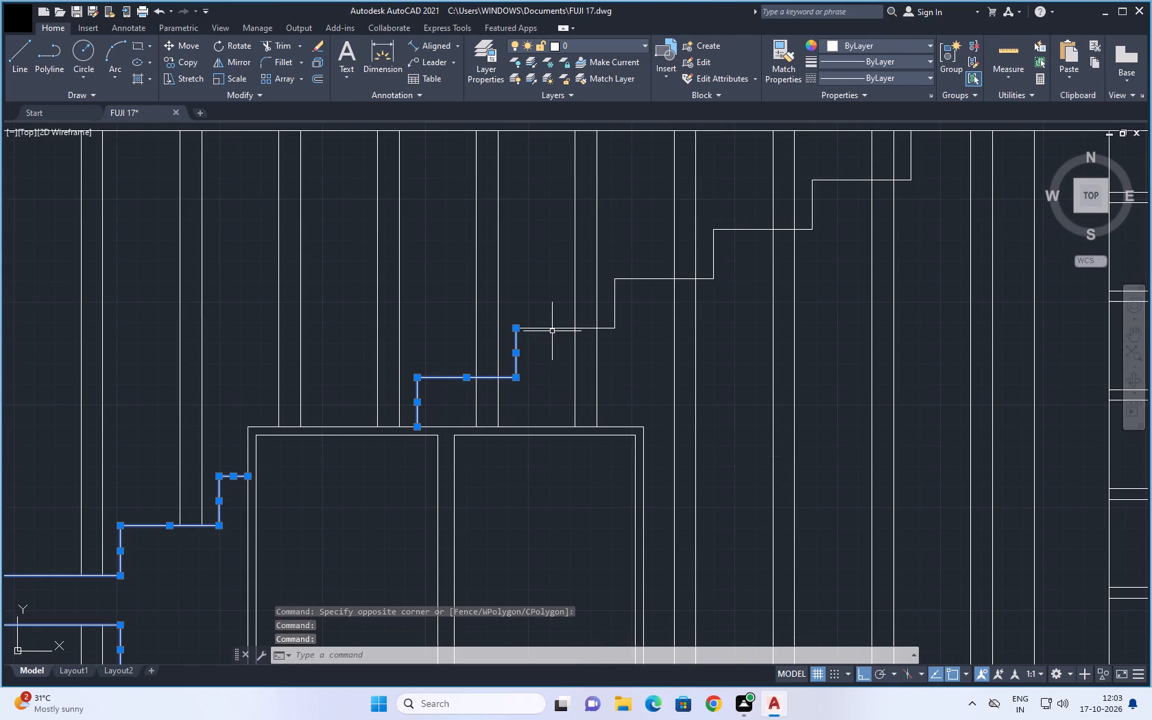
click(553, 328)
click(616, 297)
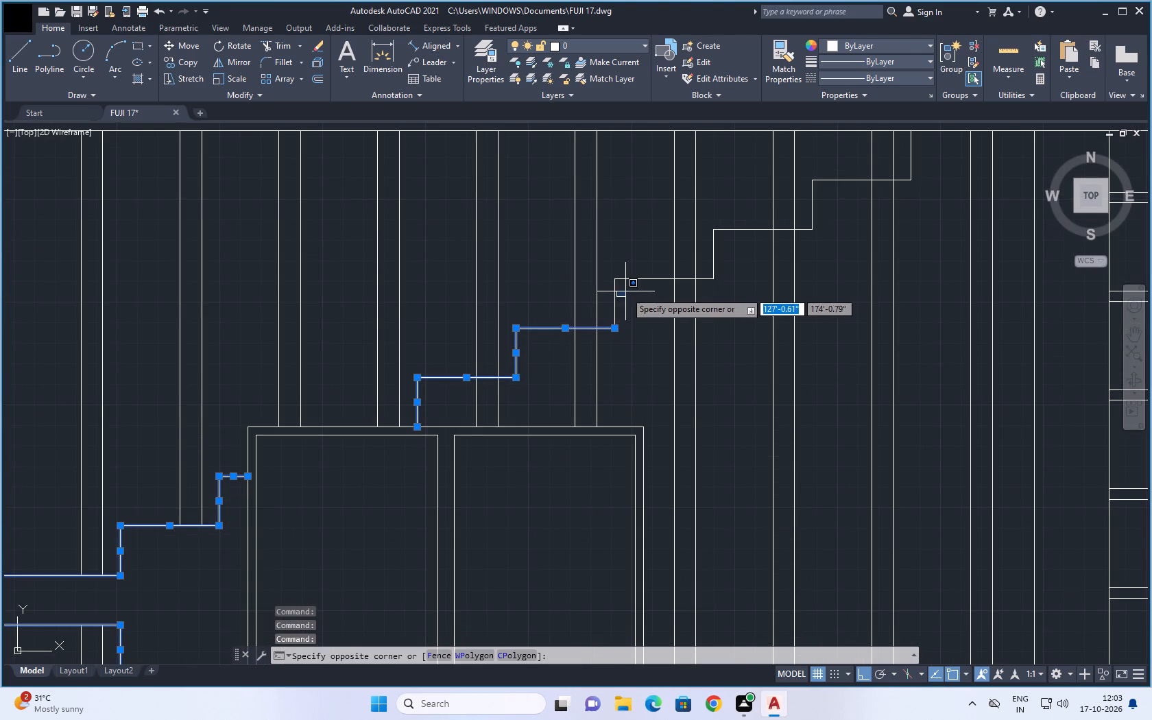
click(610, 305)
click(643, 279)
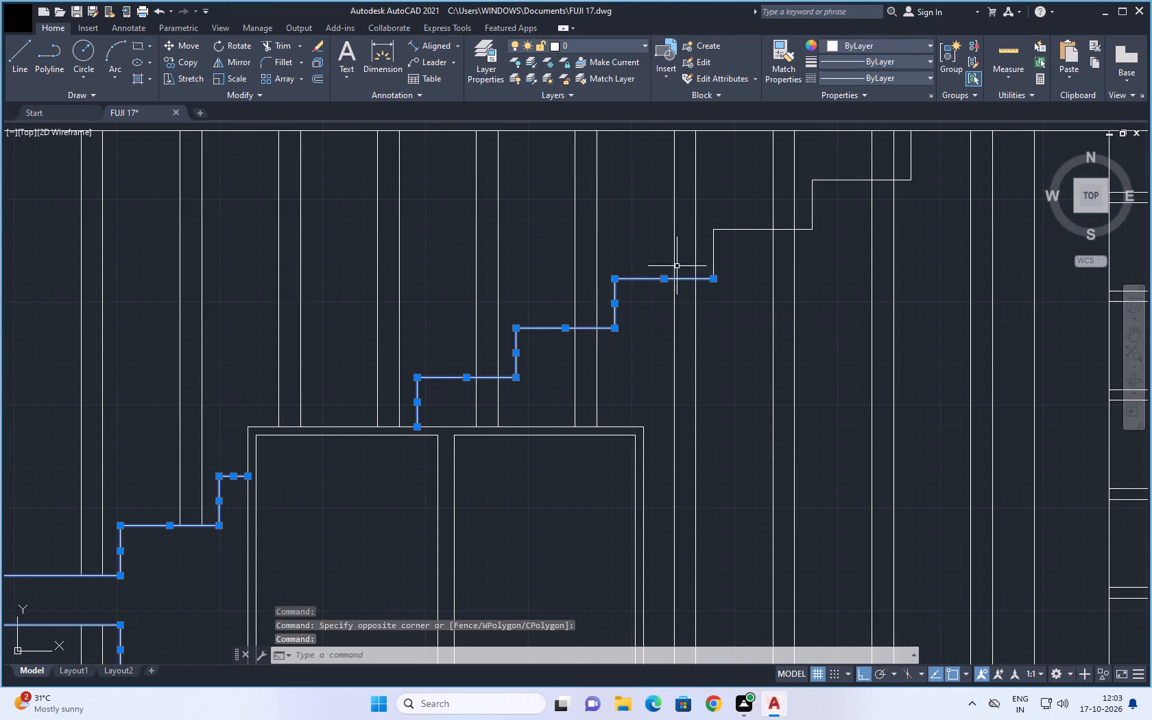
click(713, 248)
scroll(732, 315, down, 1)
middle_drag(733, 330, 456, 448)
scroll(459, 391, up, 1)
click(467, 372)
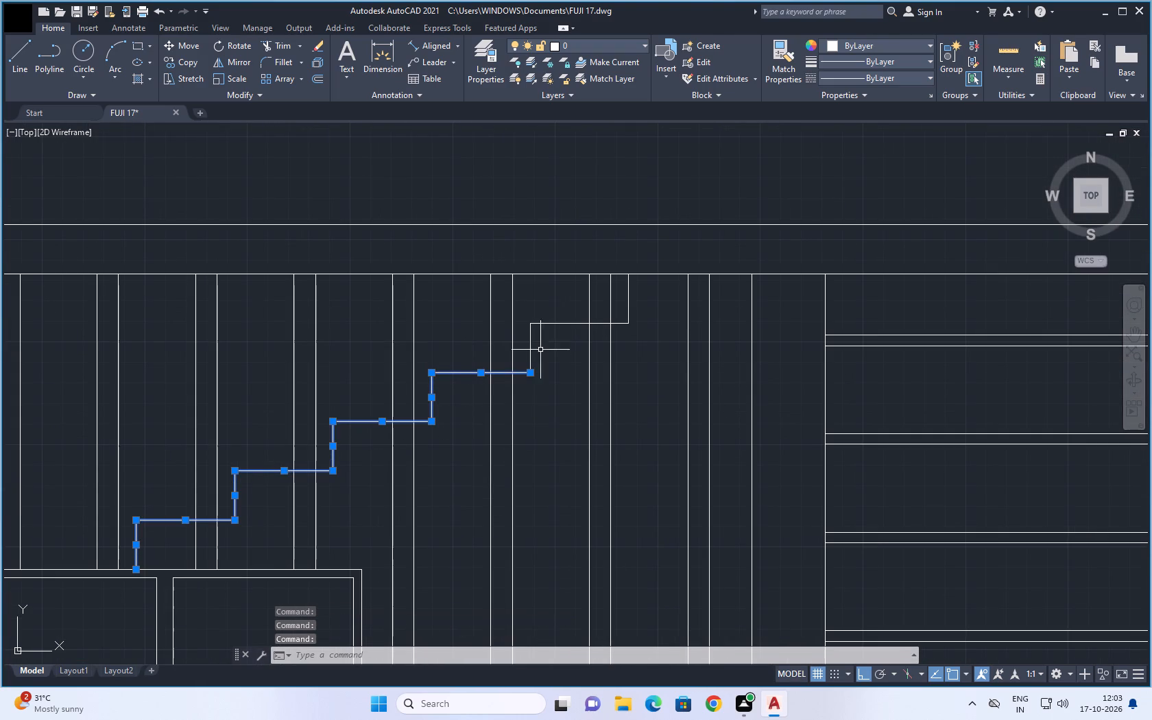
click(529, 351)
click(564, 323)
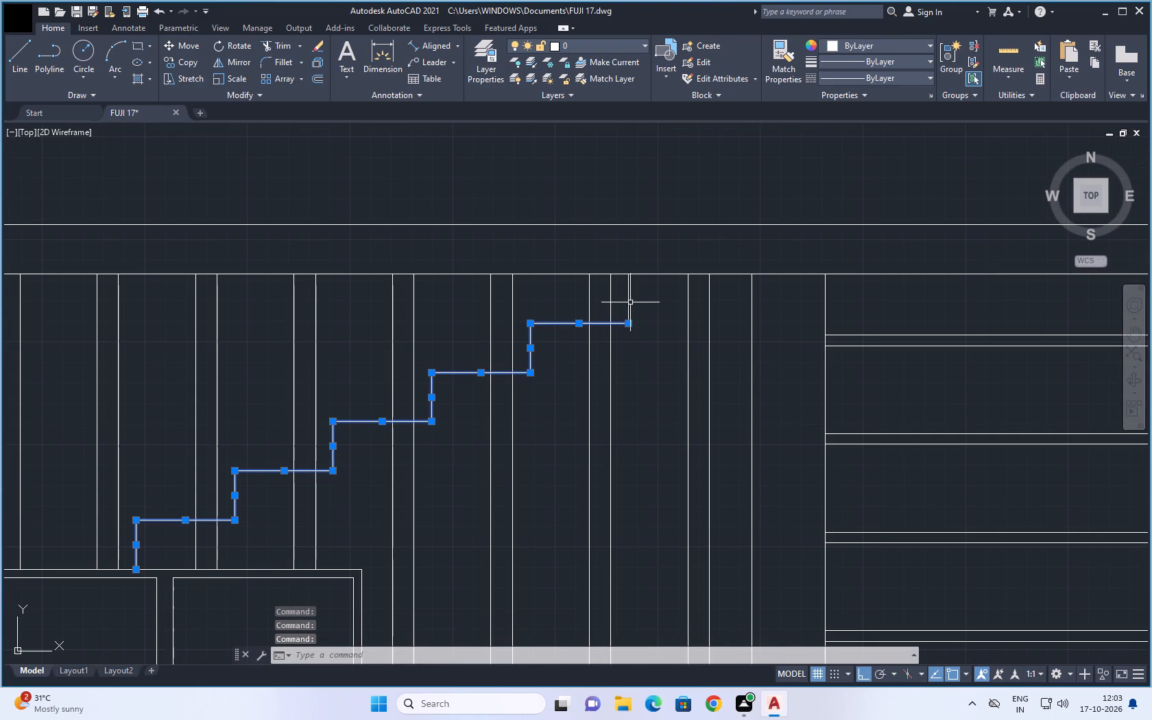
click(628, 299)
scroll(637, 362, down, 3)
middle_drag(636, 393, 604, 263)
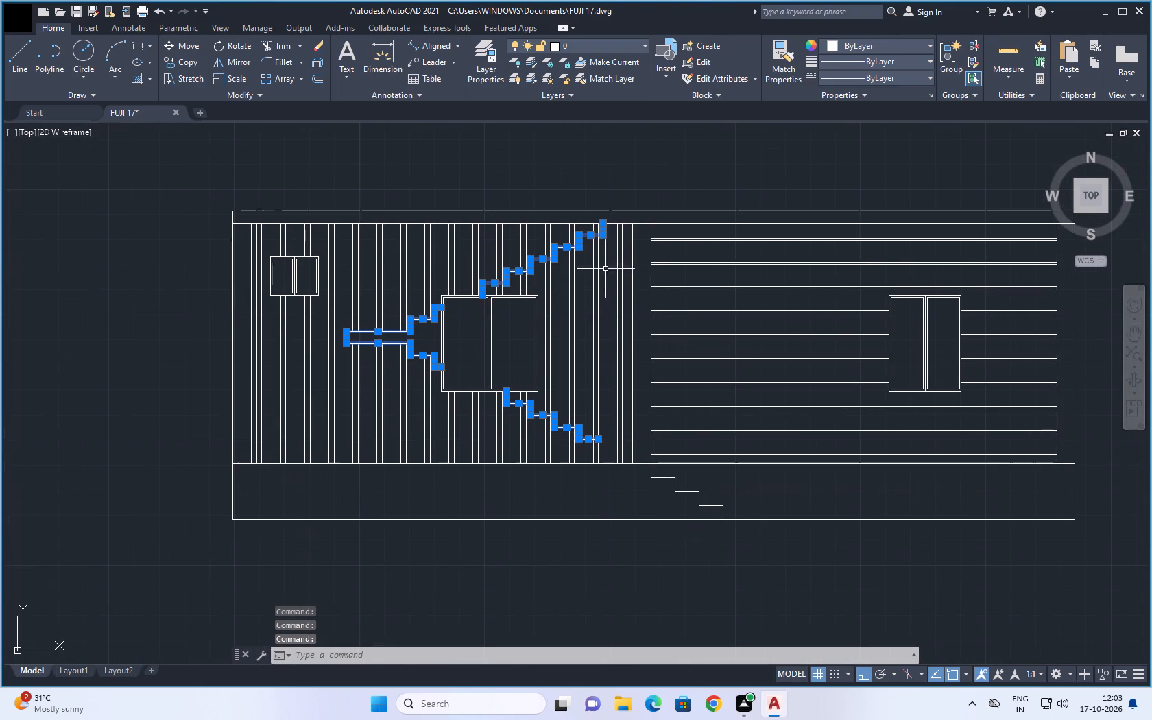
key(Delete)
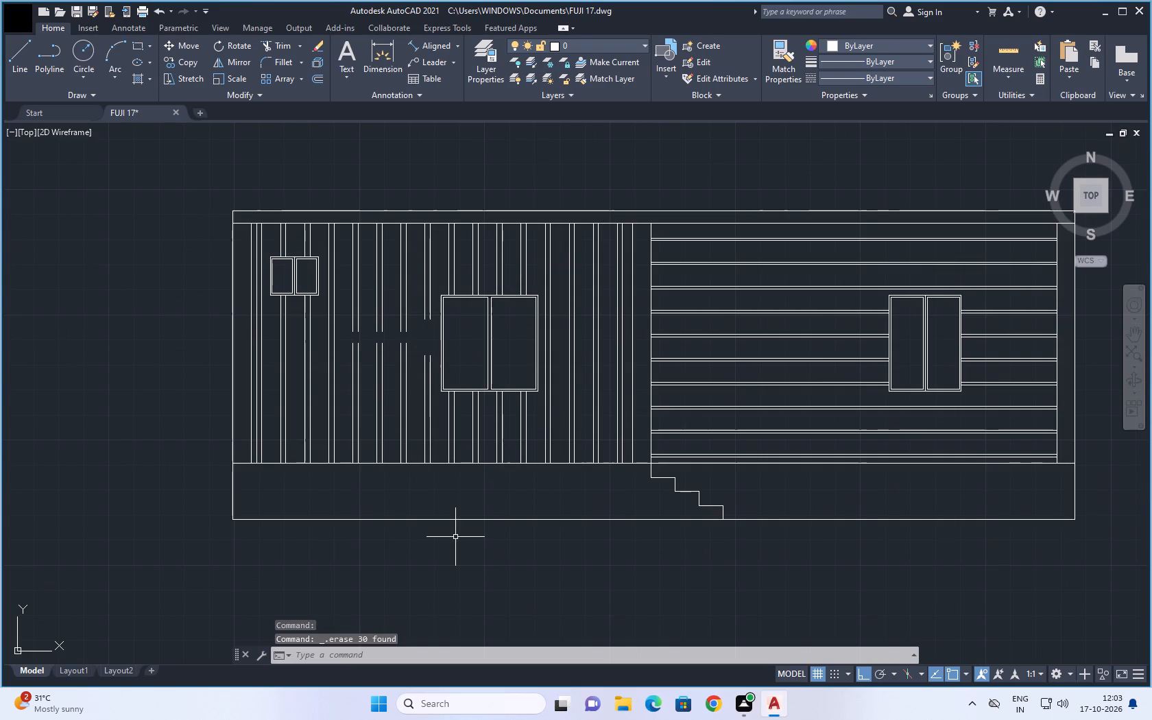
Extend the four interrupted vertical strip pairs beside the large window across the gap left by the erased stair outline.
key(Escape)
scroll(457, 321, up, 4)
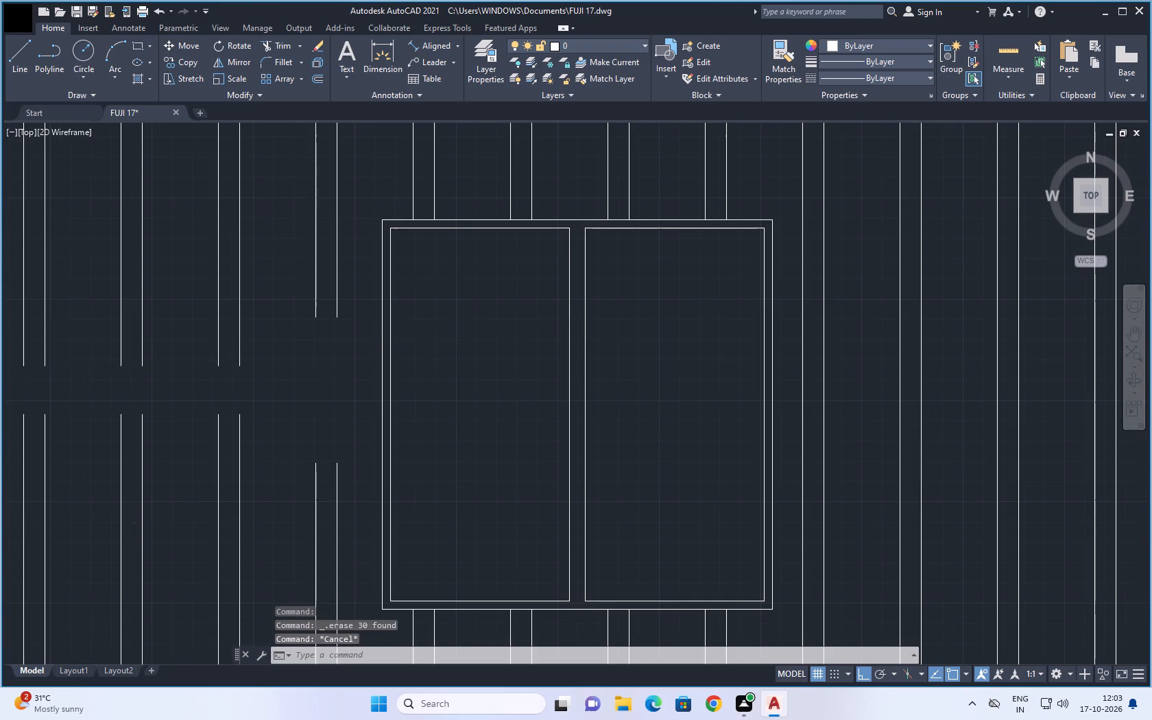
scroll(459, 318, down, 4)
key(Escape)
key(Escape)
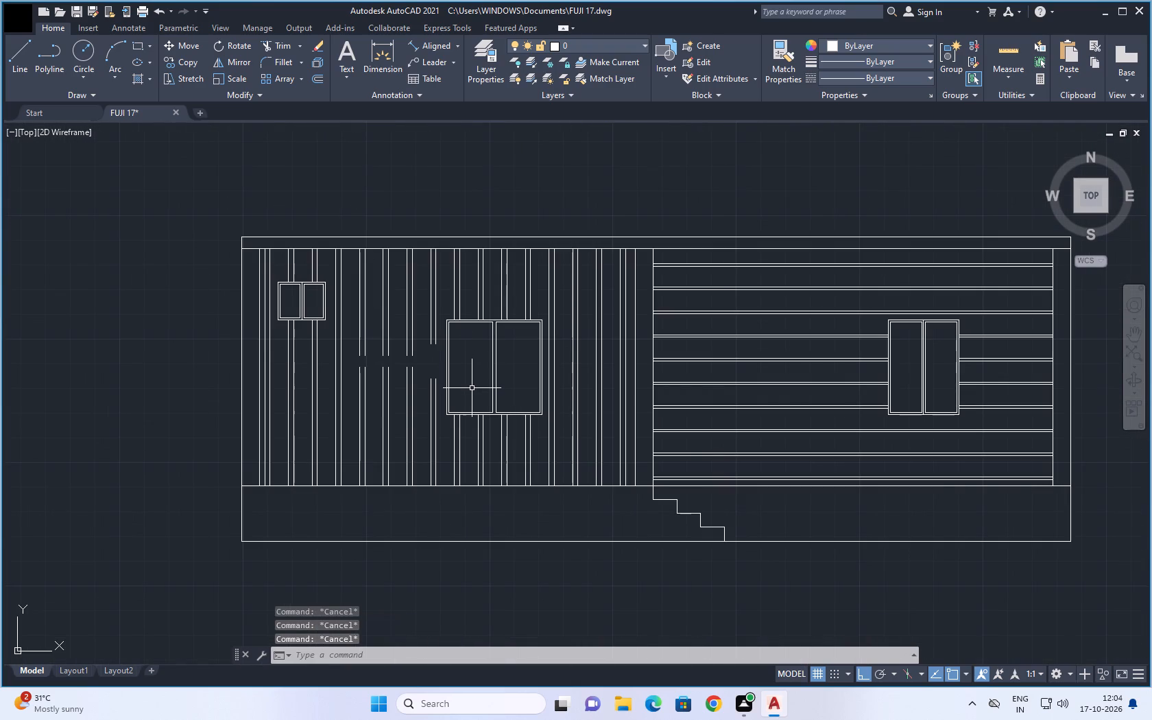
text(EX)
key(space)
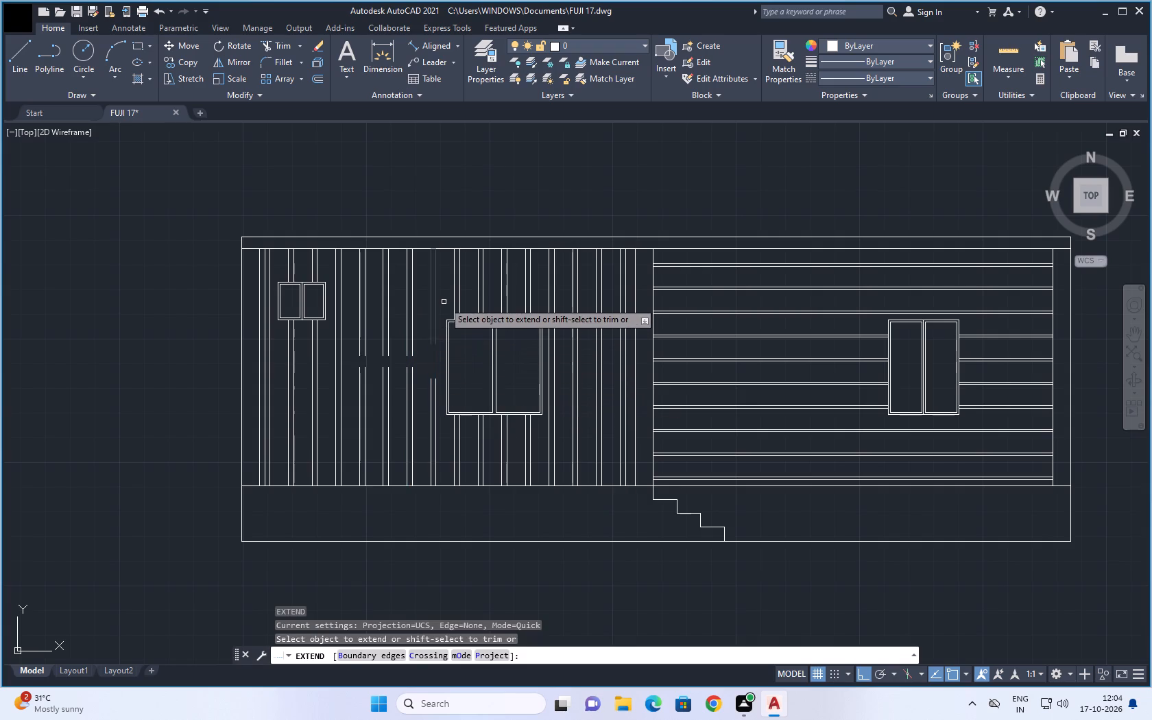
drag(446, 297, 357, 324)
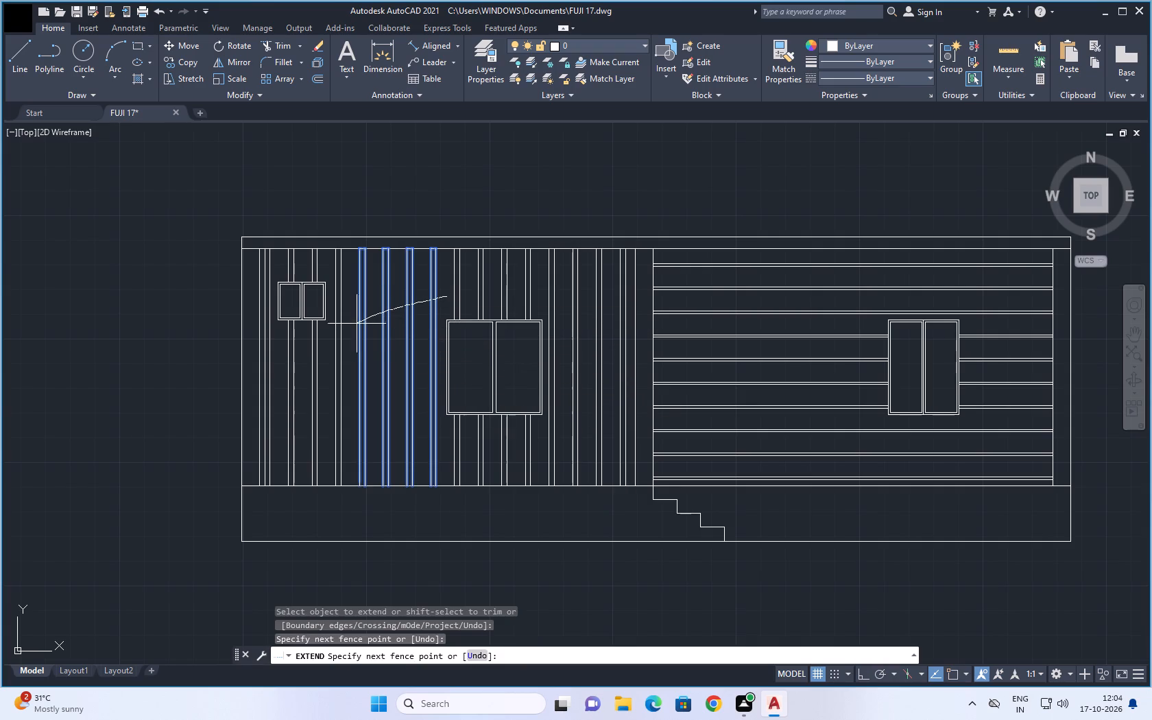
drag(357, 324, 350, 328)
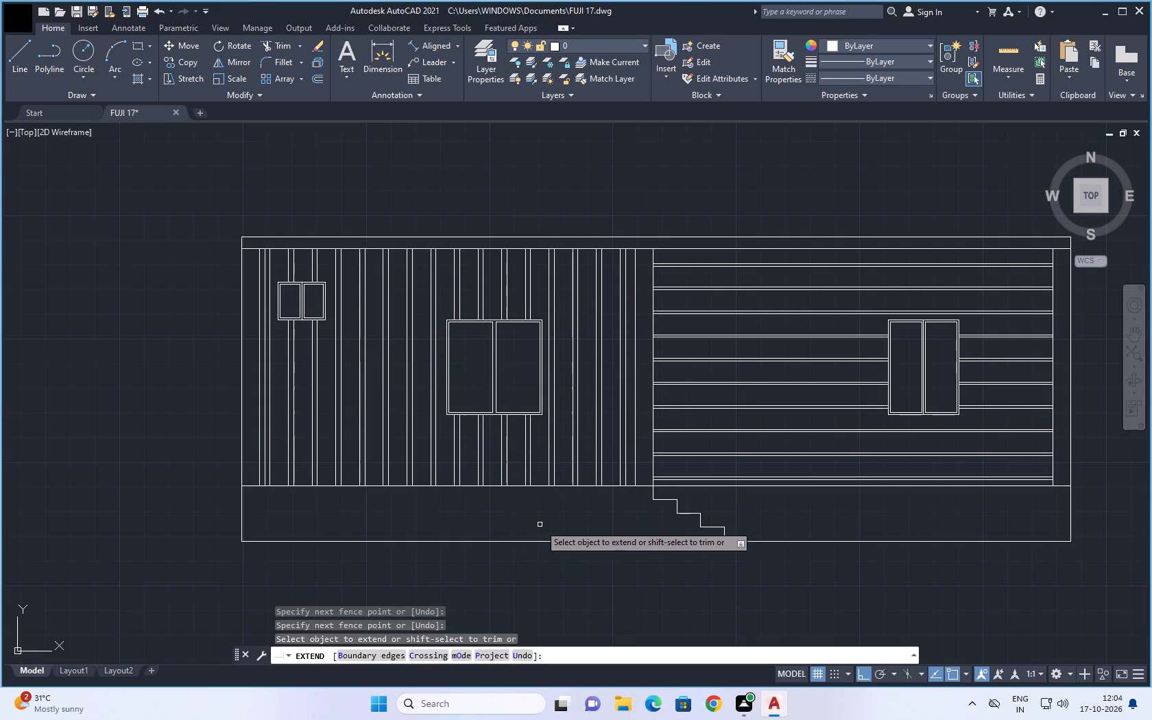
Examine the whole front elevation with its completed vertical strips, horizontal strips, windows and steps, ending the Extend command.
scroll(557, 524, down, 2)
middle_drag(571, 560, 492, 508)
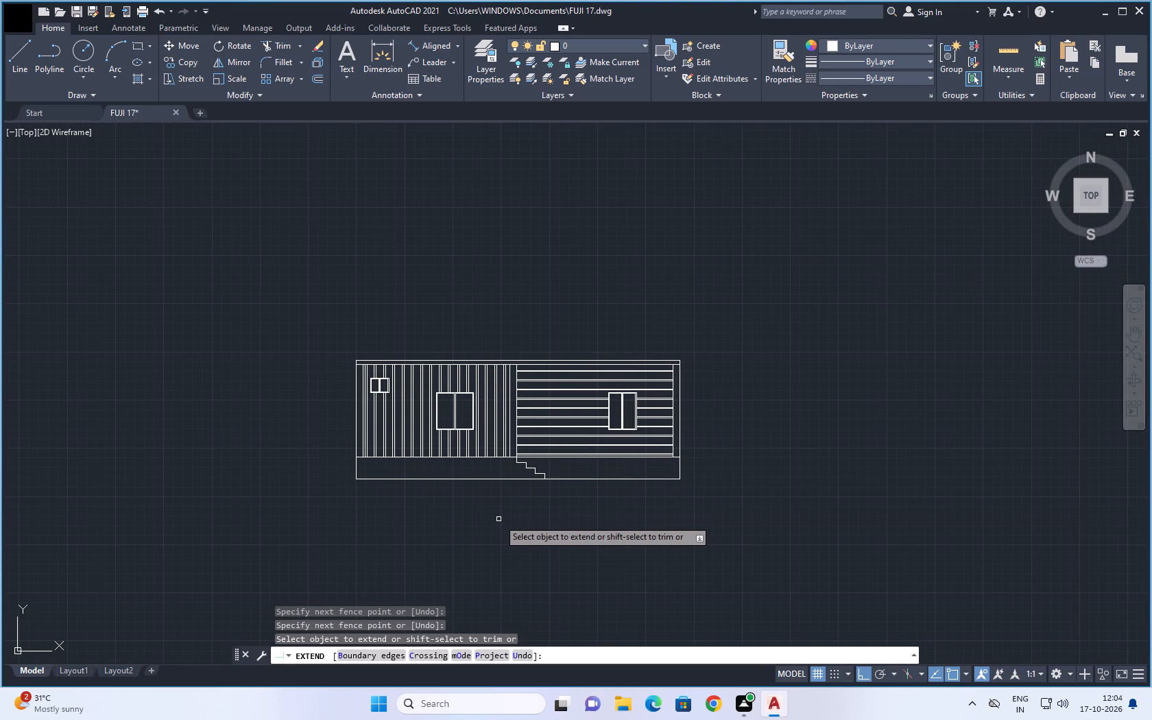
scroll(496, 519, up, 1)
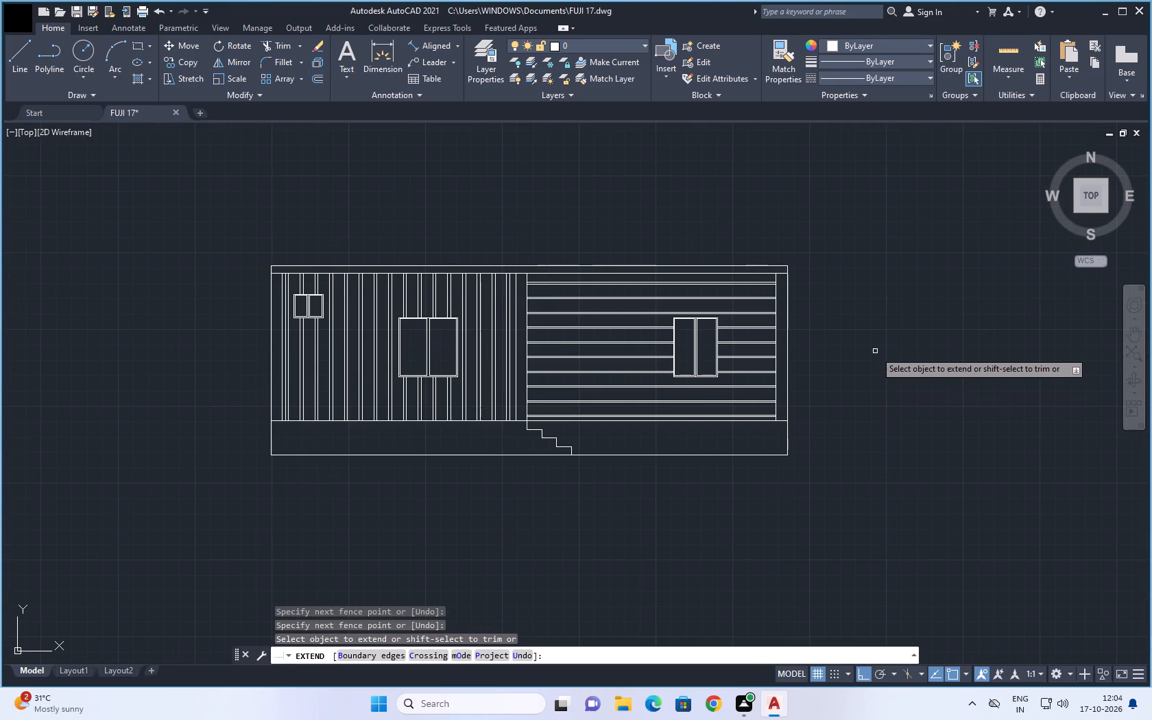
scroll(875, 350, down, 1)
middle_drag(870, 346, 767, 289)
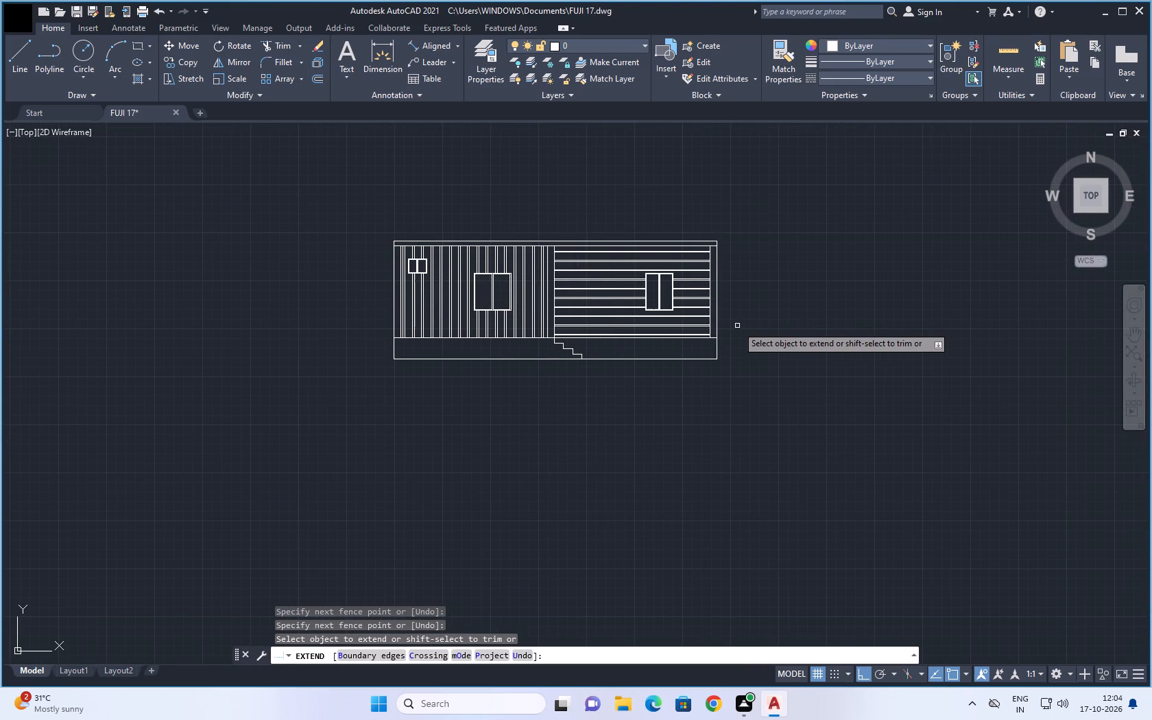
middle_drag(534, 197, 537, 180)
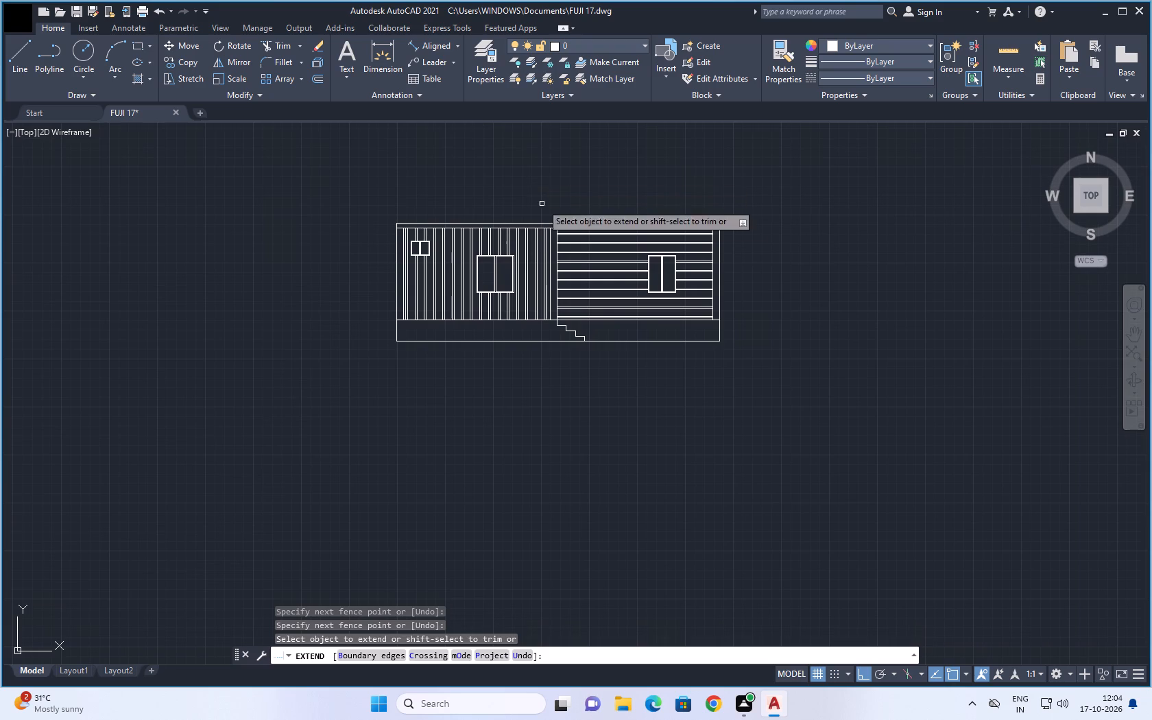
key(Escape)
key(Escape)
middle_drag(644, 187, 584, 183)
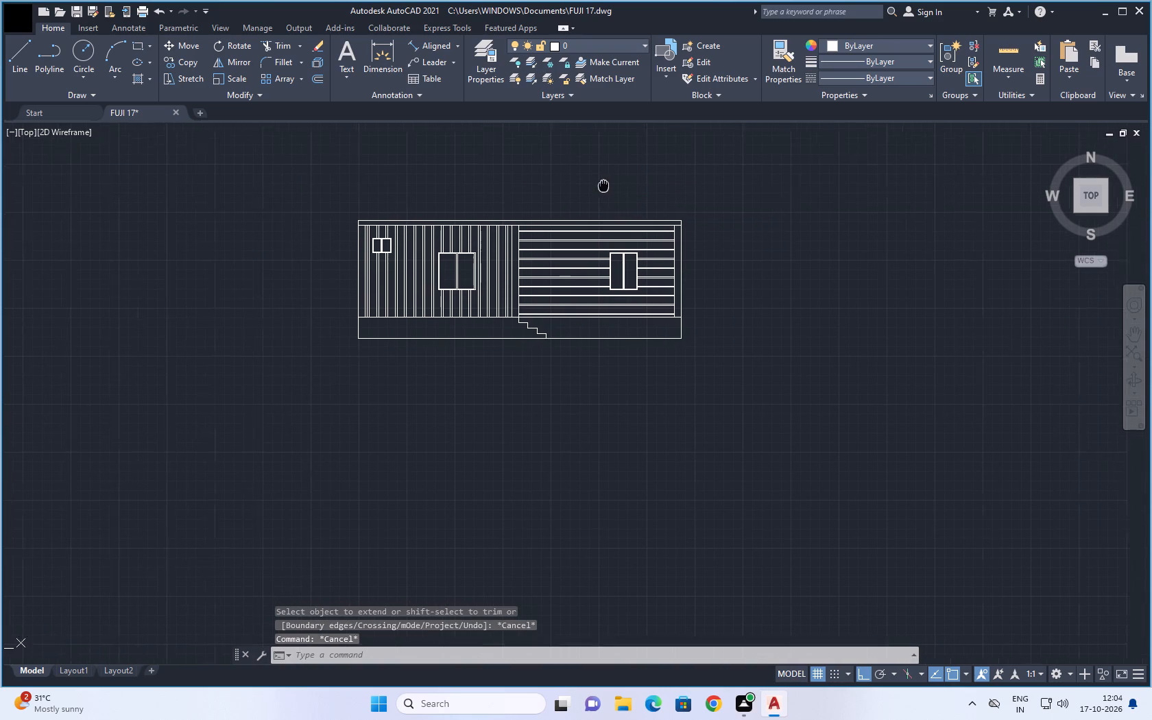
middle_drag(542, 195, 552, 150)
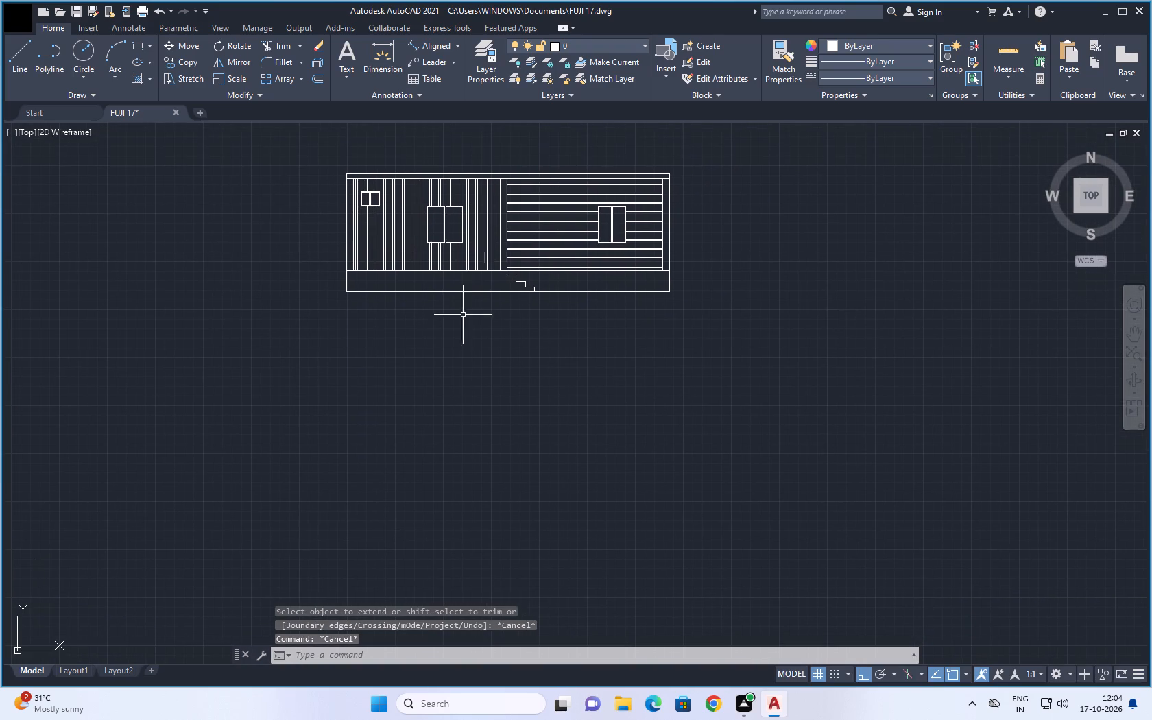
middle_drag(468, 320, 482, 419)
scroll(478, 398, up, 1)
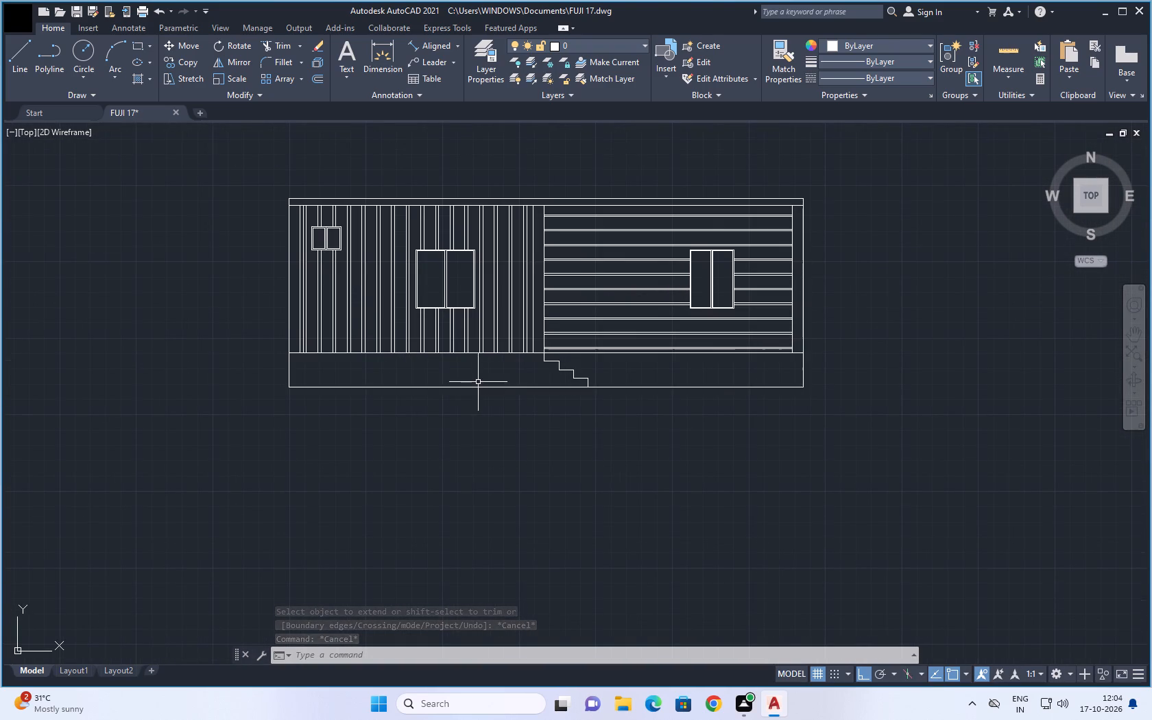
middle_drag(477, 434, 451, 526)
Fill both panes of the large window in the vertical-strip wall with a gradient from colour 254,204,102 to Yellow.
scroll(405, 361, up, 2)
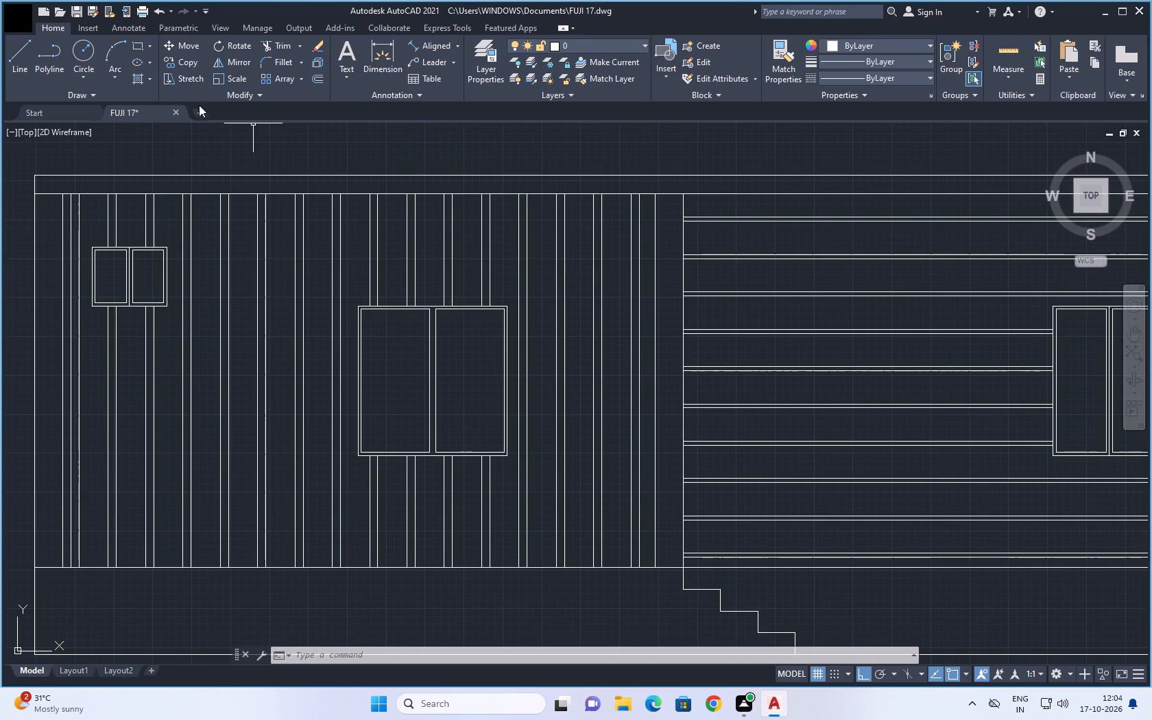
click(152, 77)
click(159, 128)
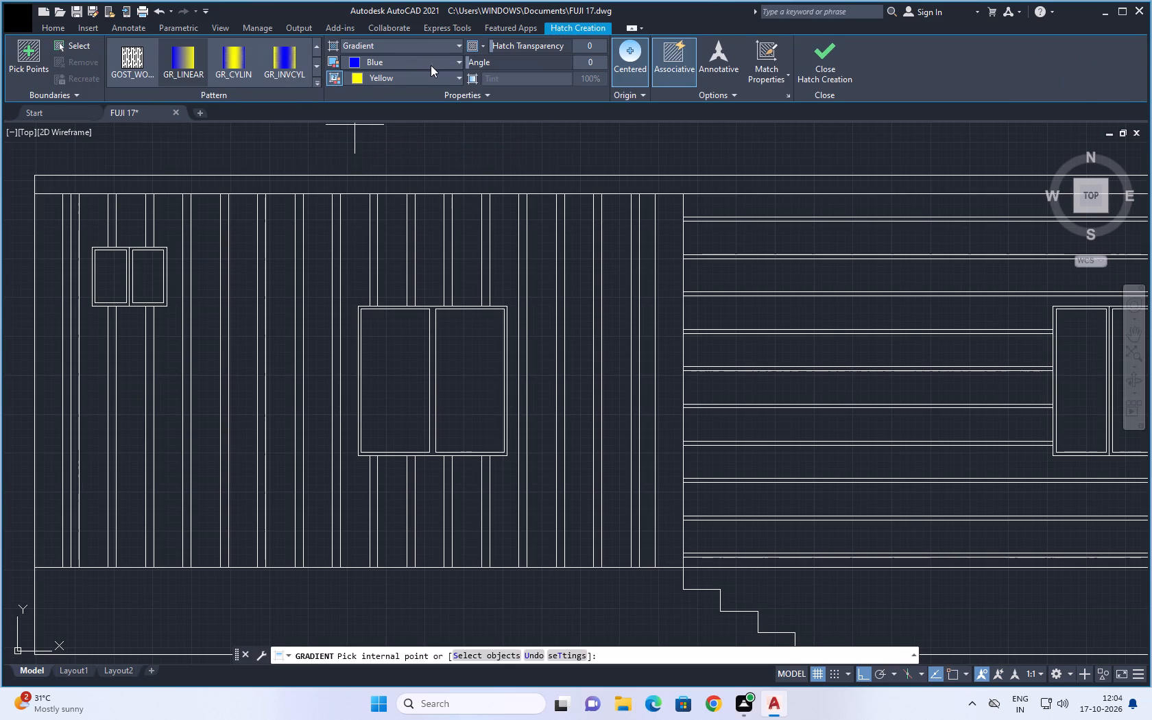
click(455, 62)
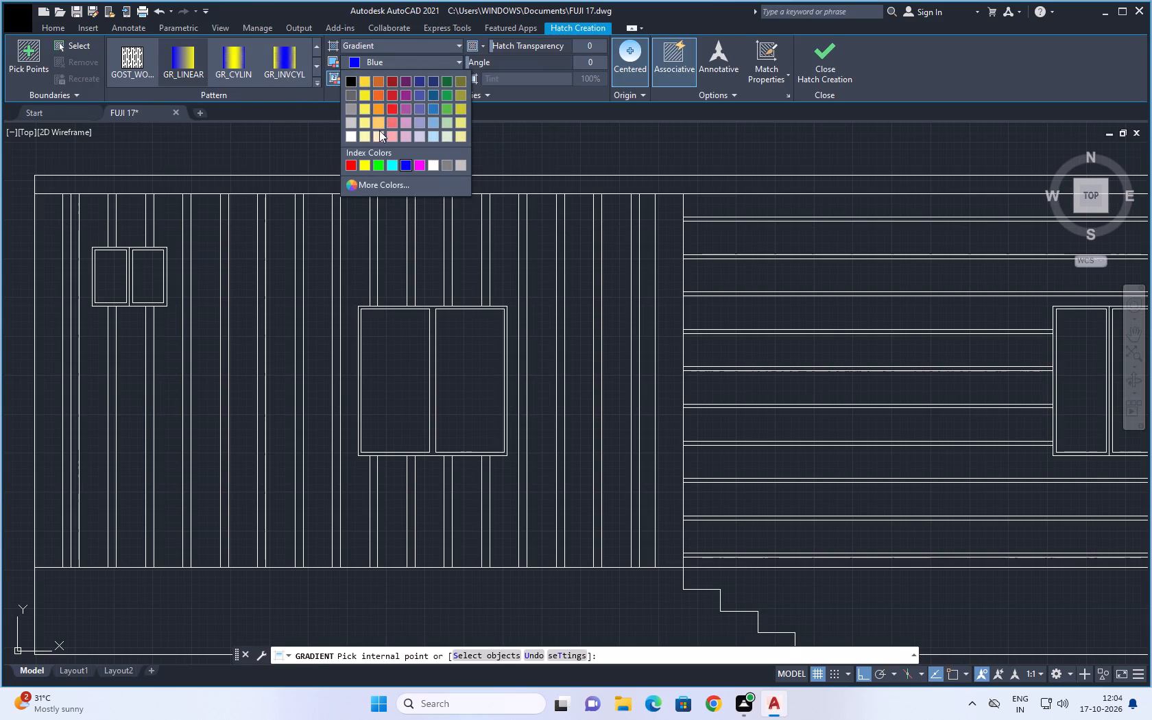
click(381, 138)
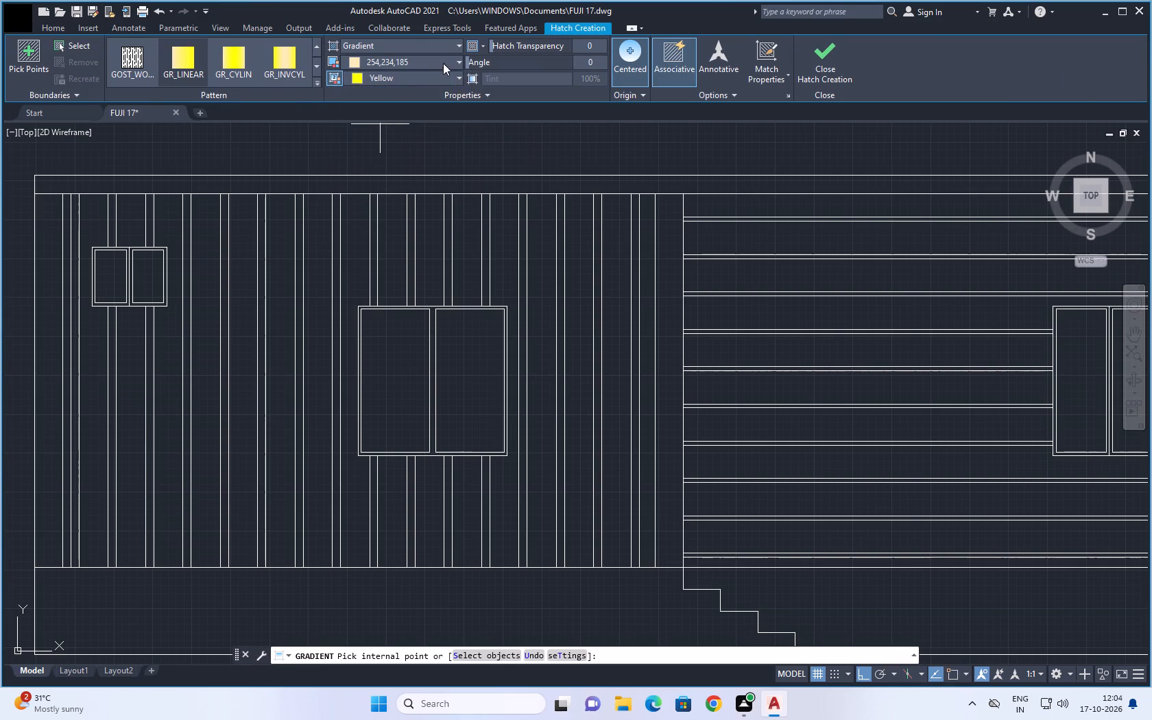
click(457, 61)
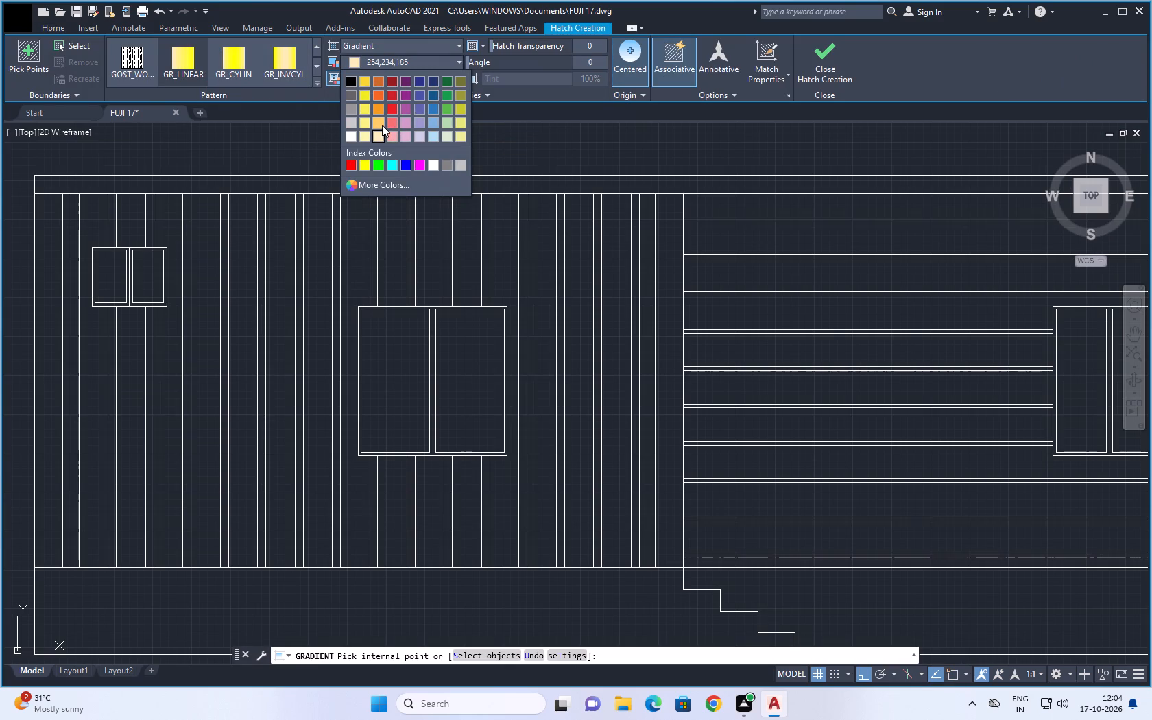
click(382, 125)
click(387, 403)
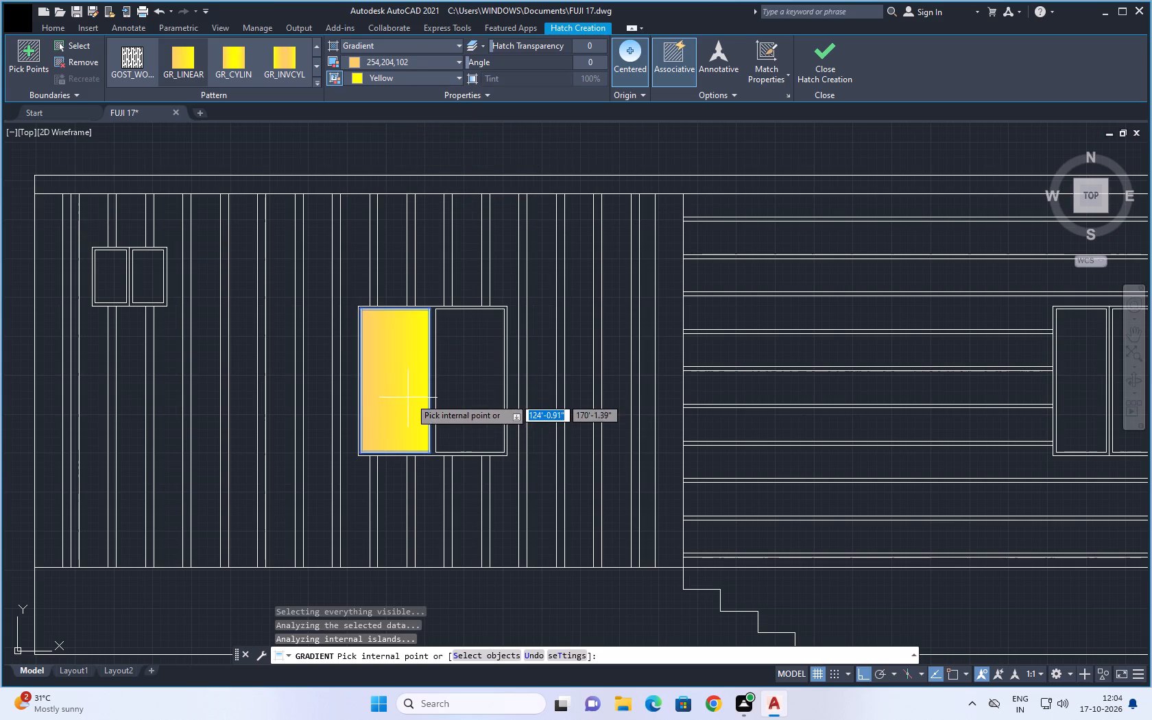
click(442, 395)
Fill both panes of the window in the horizontal-strip wall with the same gradient and finish the hatch.
scroll(446, 392, down, 1)
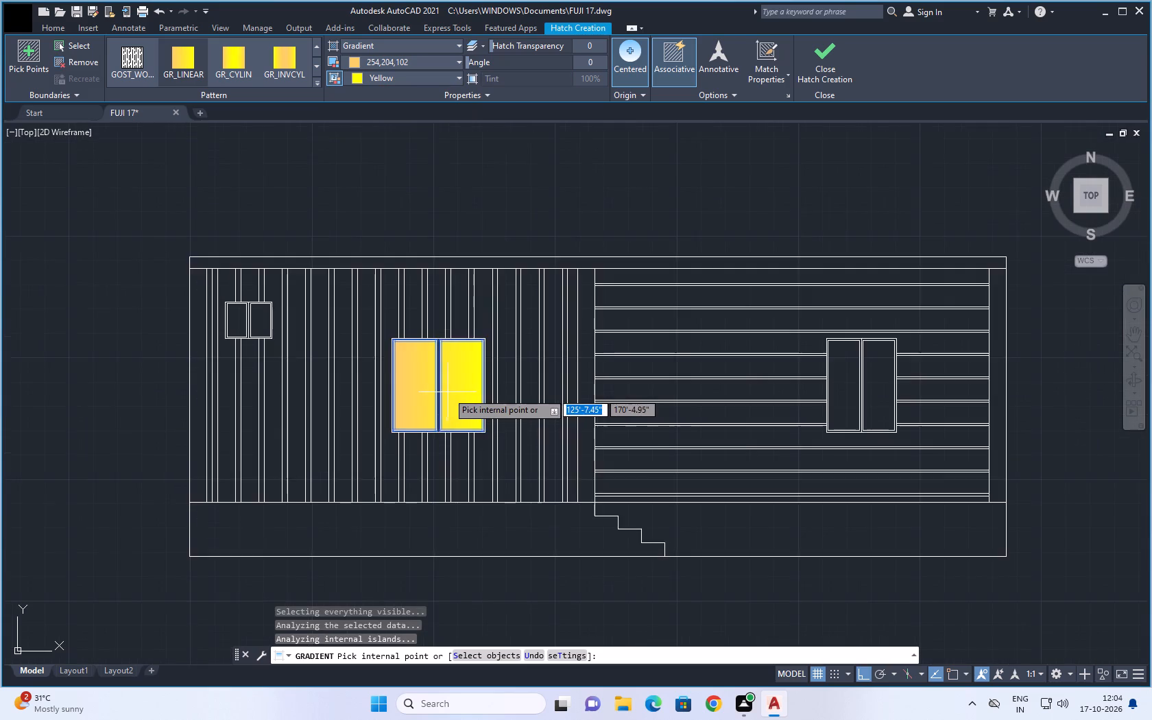
scroll(453, 392, down, 1)
scroll(696, 394, up, 2)
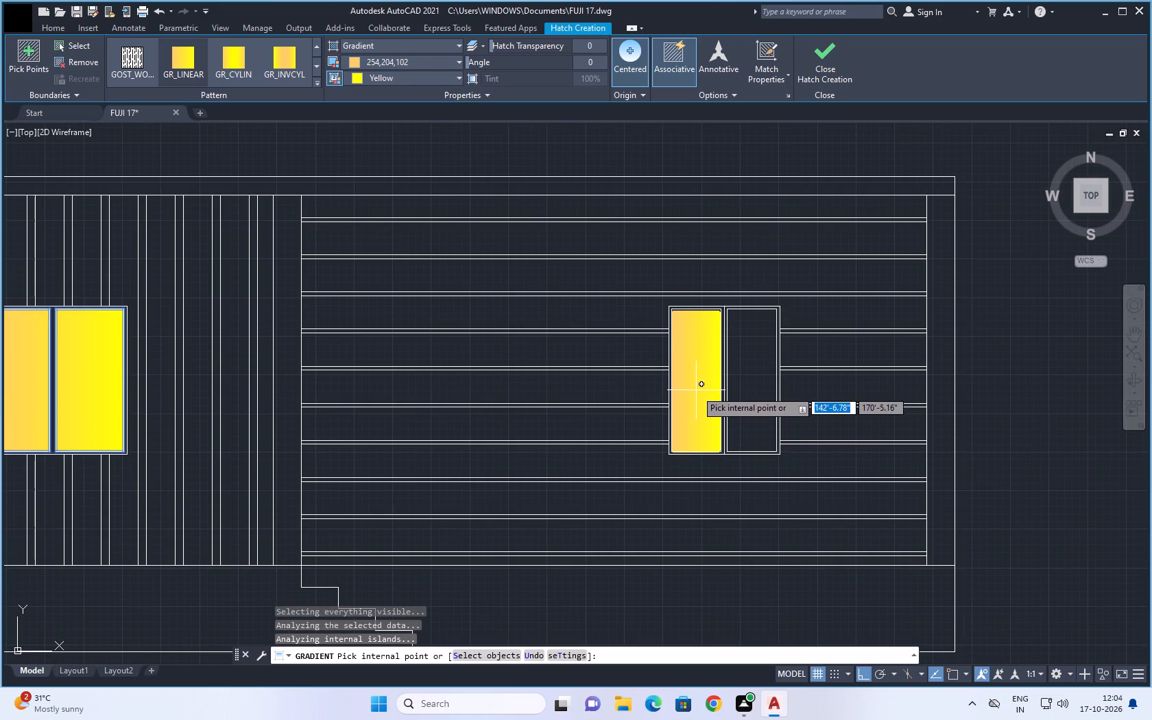
click(696, 390)
click(737, 387)
scroll(669, 379, down, 2)
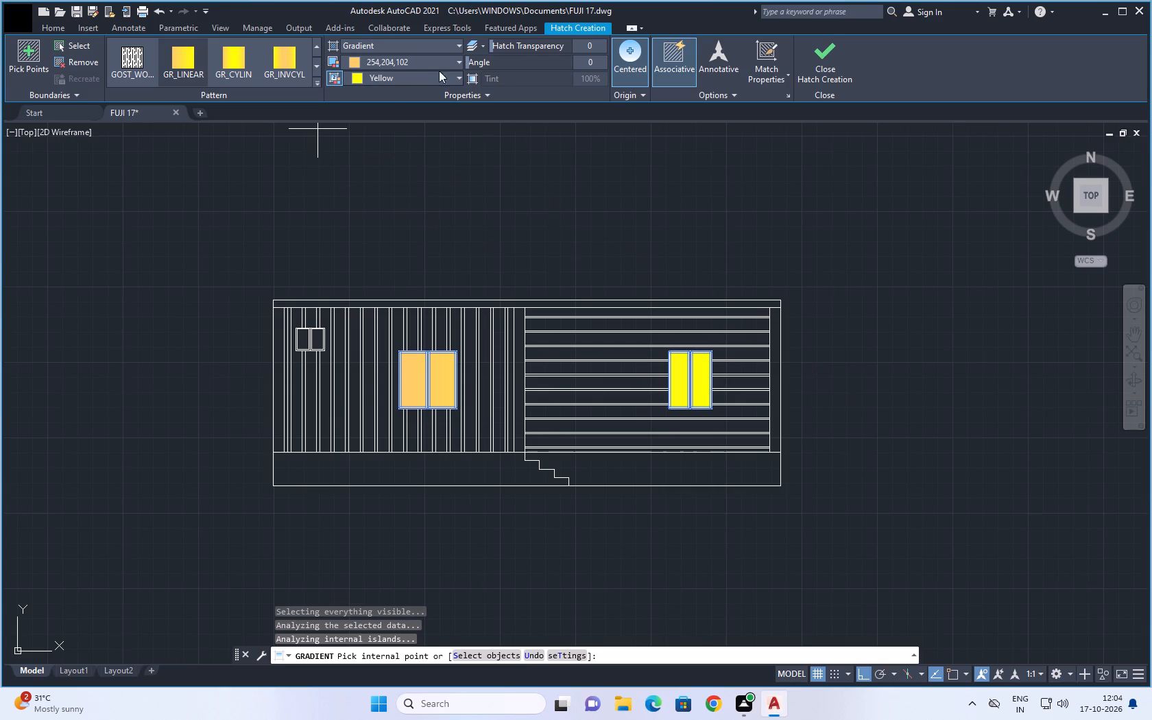
click(824, 50)
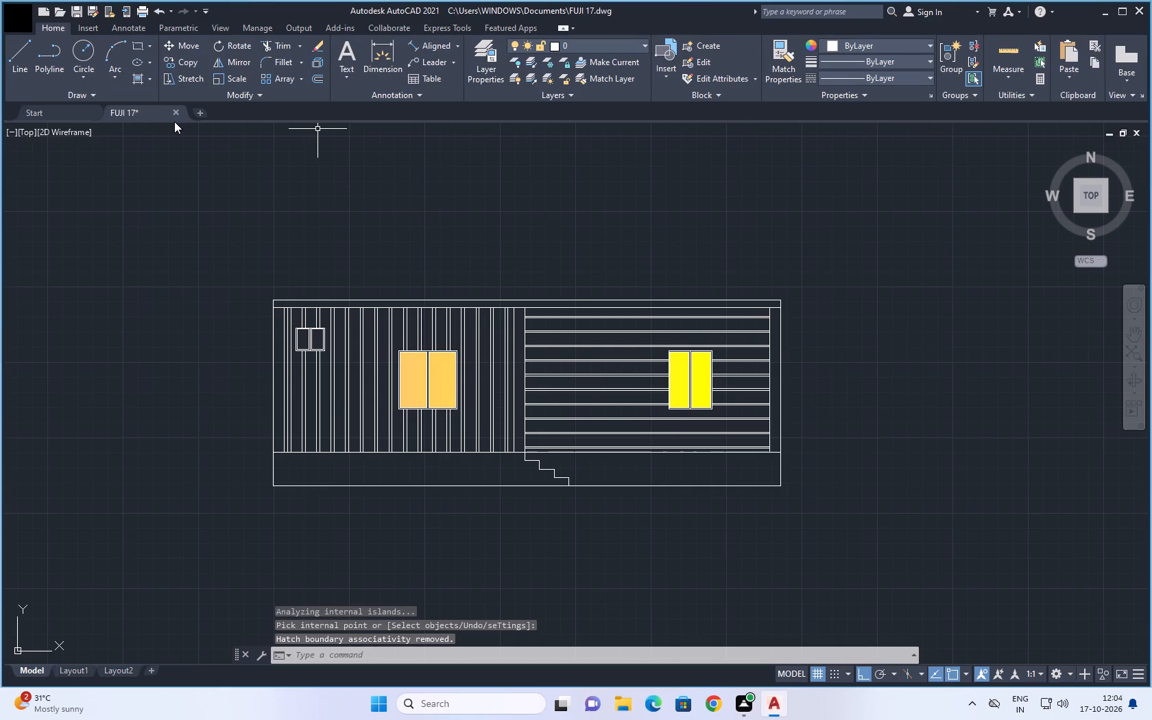
Fill the frame and mullion of the large window in the vertical-strip wall with a Solid hatch in colour 99,100,102.
scroll(170, 117, up, 2)
scroll(292, 94, up, 1)
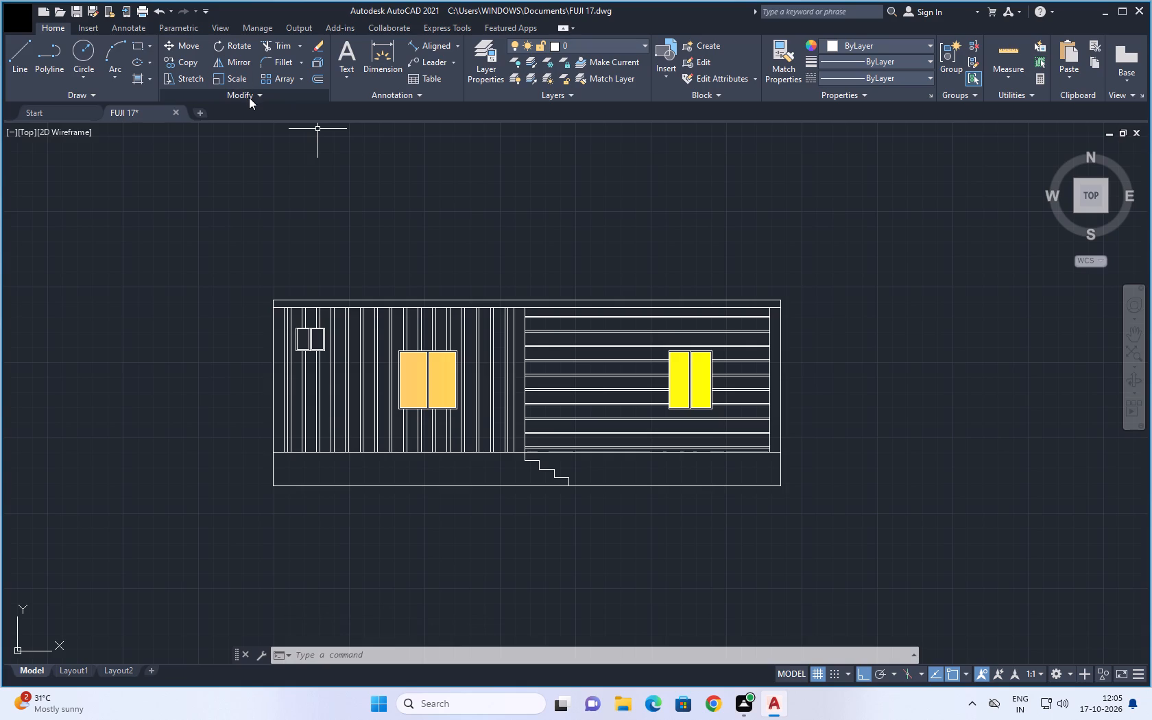
click(147, 75)
click(158, 133)
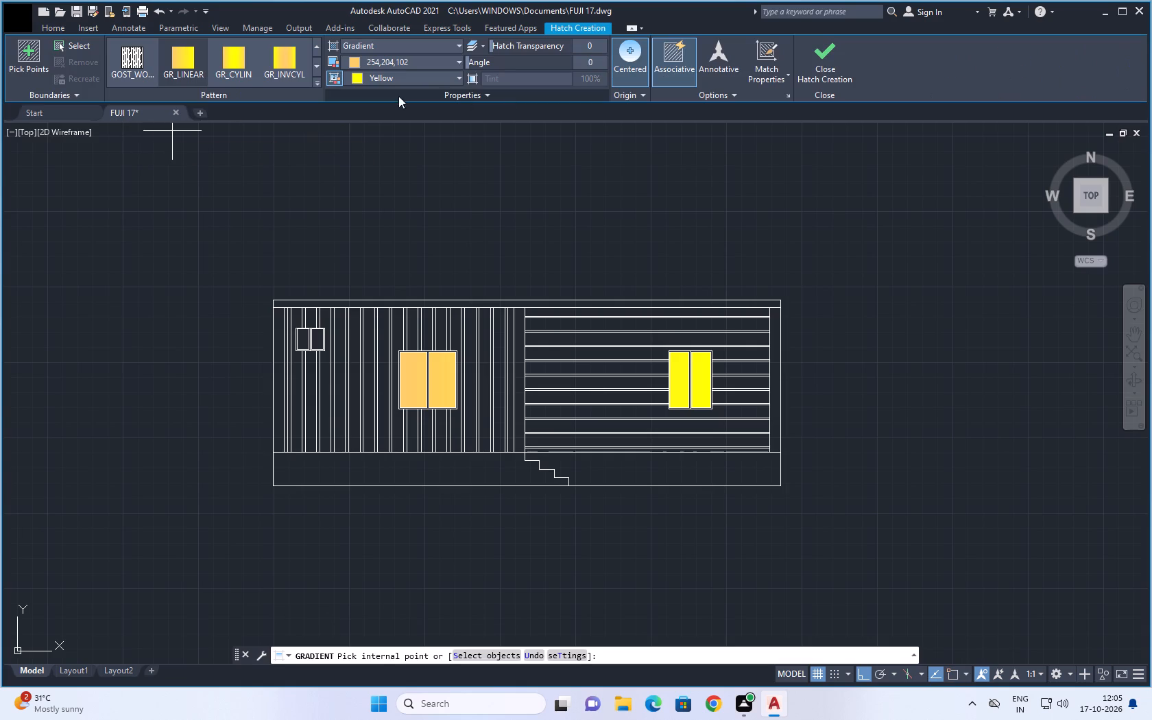
click(420, 47)
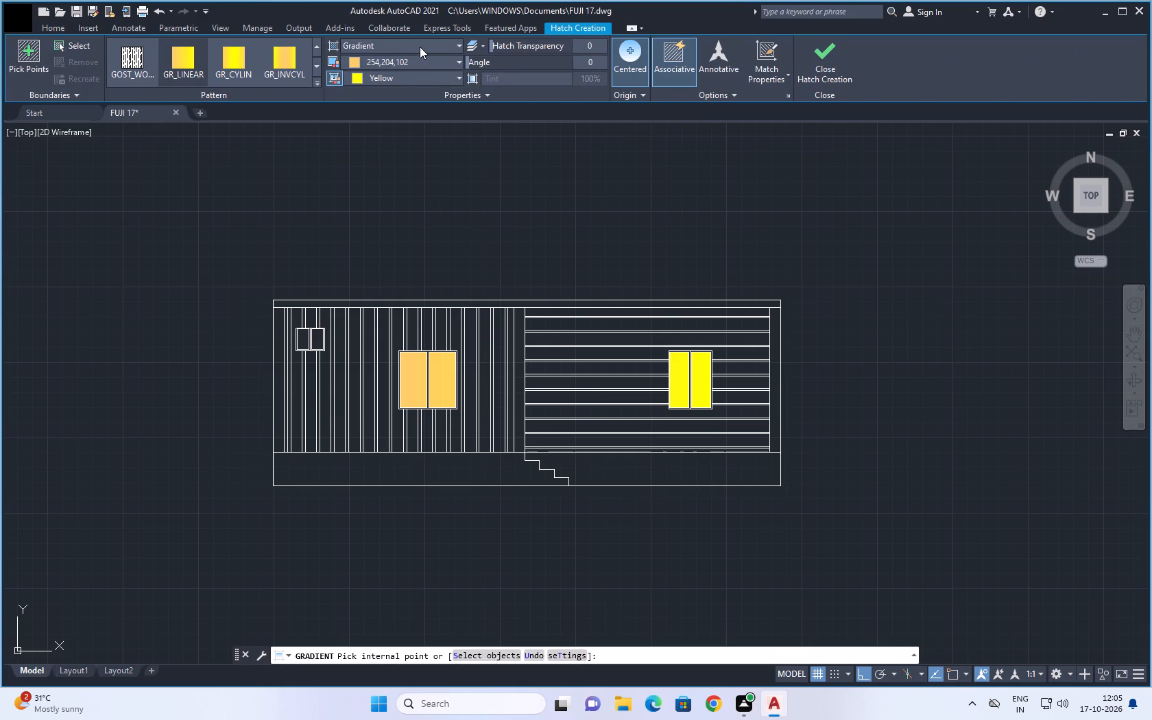
click(412, 61)
click(462, 58)
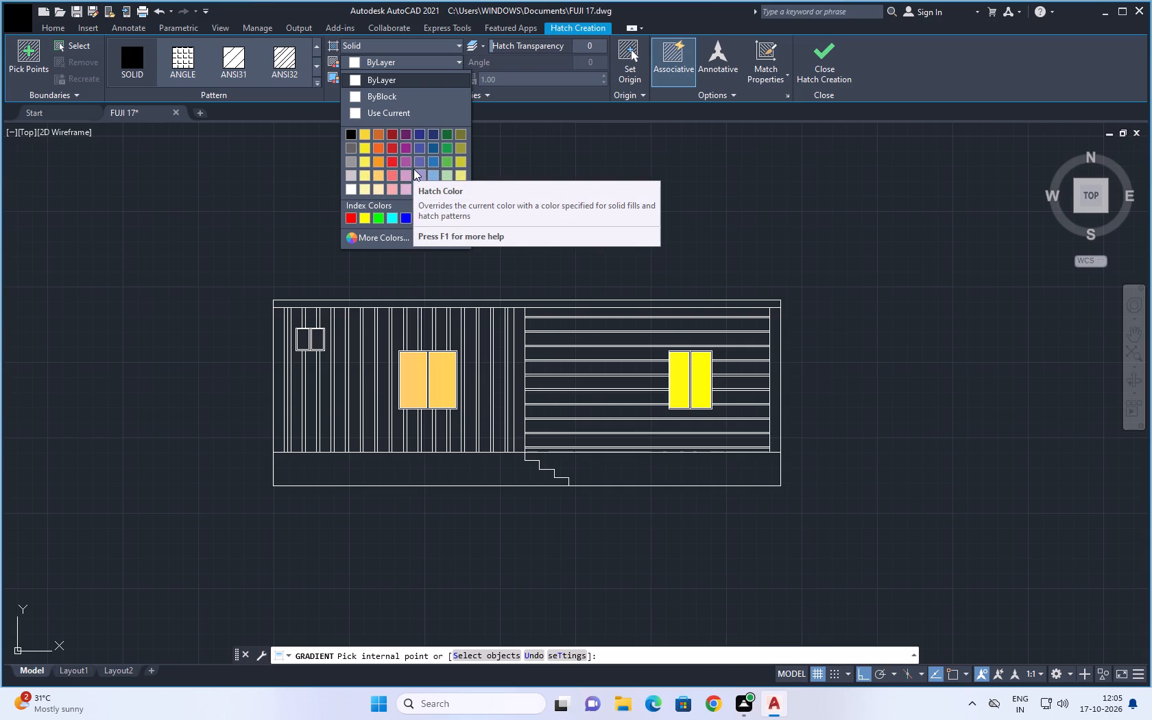
scroll(412, 163, up, 2)
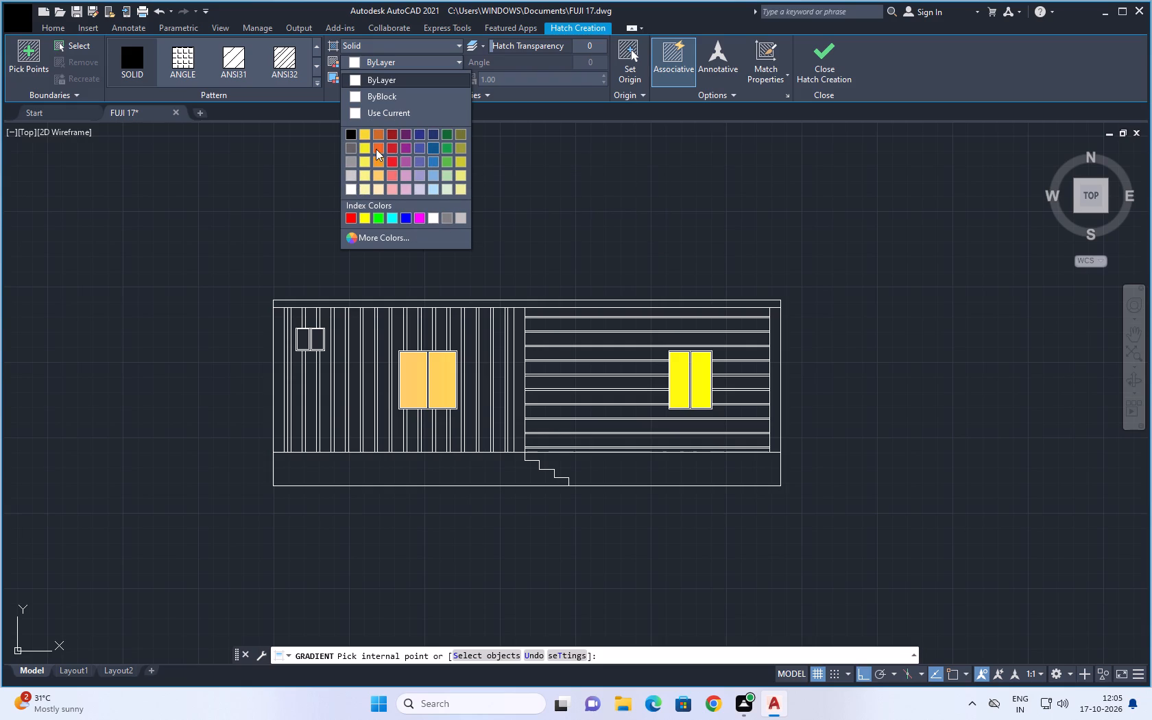
click(351, 149)
scroll(416, 357, up, 4)
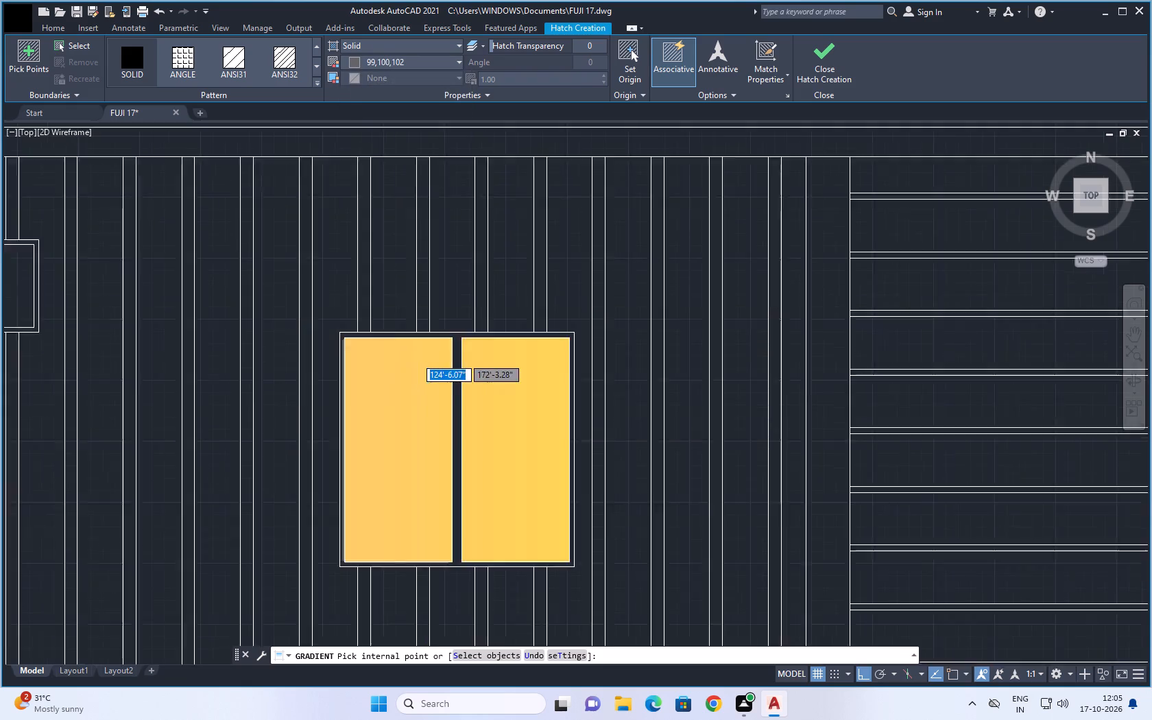
scroll(436, 345, up, 2)
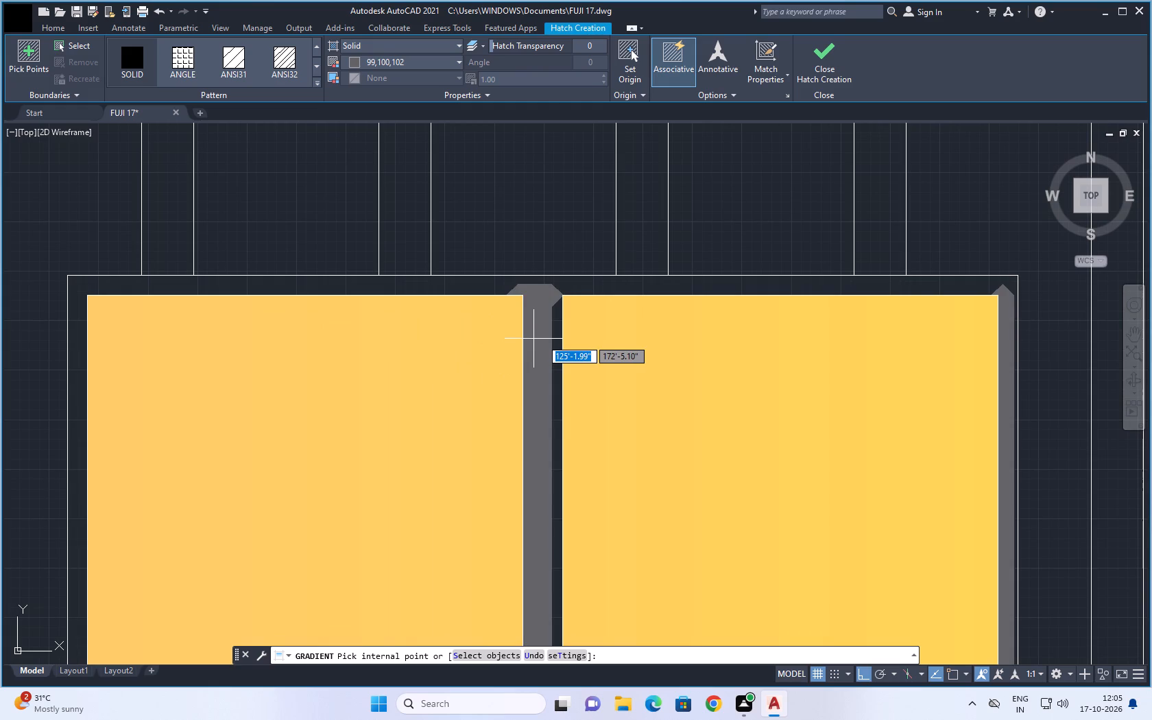
click(515, 288)
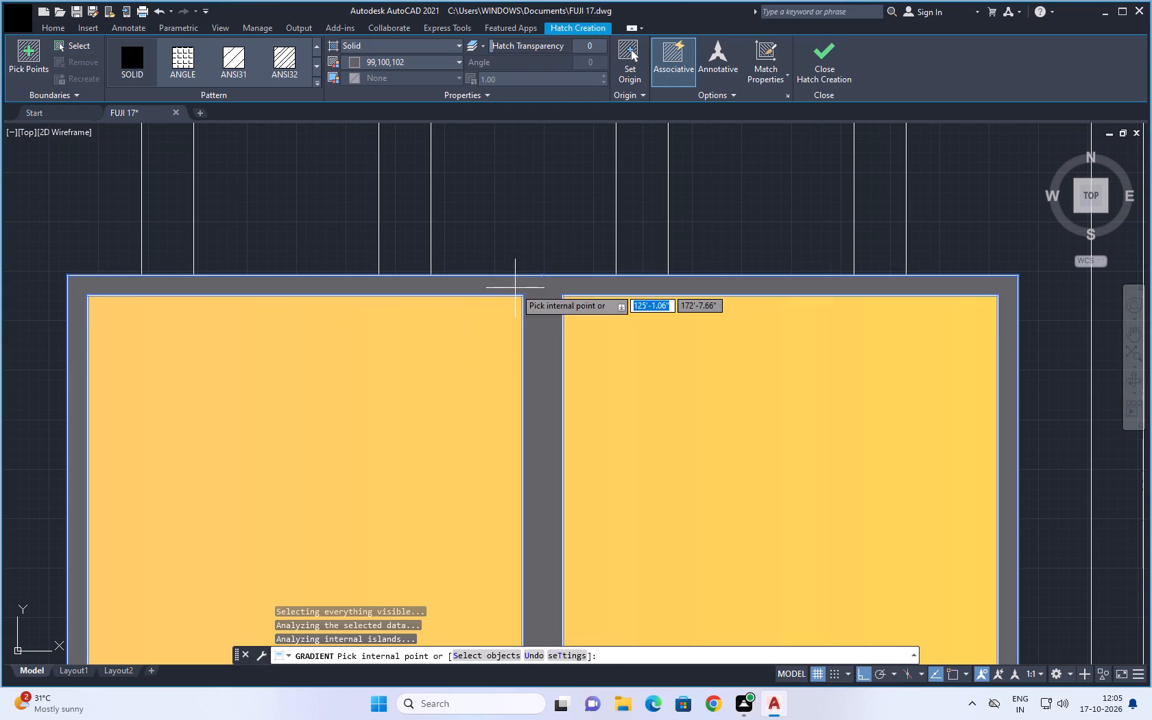
Fill both halves of the window frame in the horizontal-strip wall with the same solid grey hatch.
scroll(558, 335, down, 5)
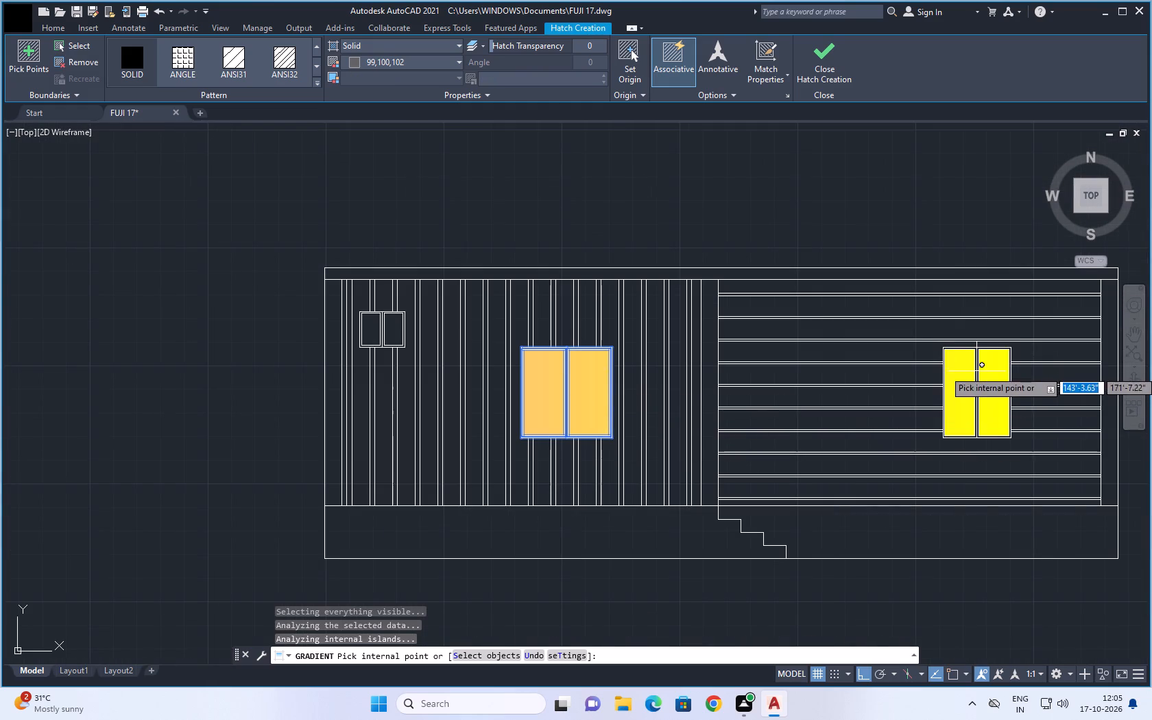
scroll(976, 366, up, 4)
click(939, 277)
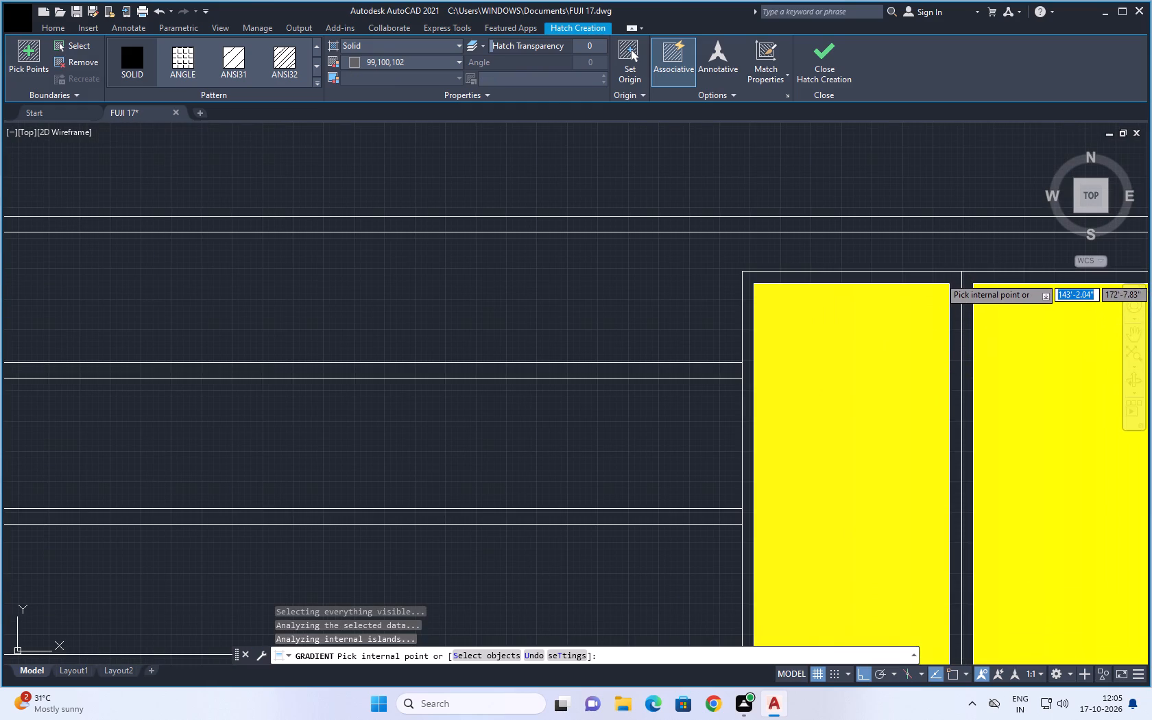
click(1015, 274)
scroll(944, 362, down, 1)
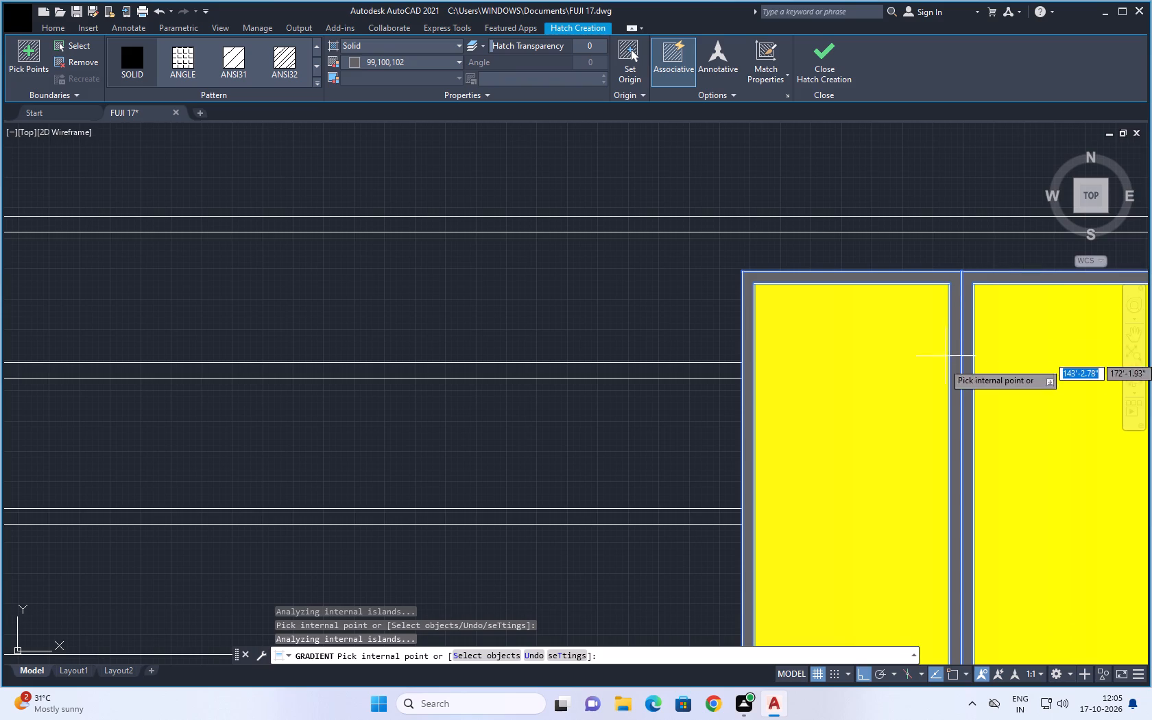
scroll(944, 363, down, 2)
scroll(357, 439, down, 1)
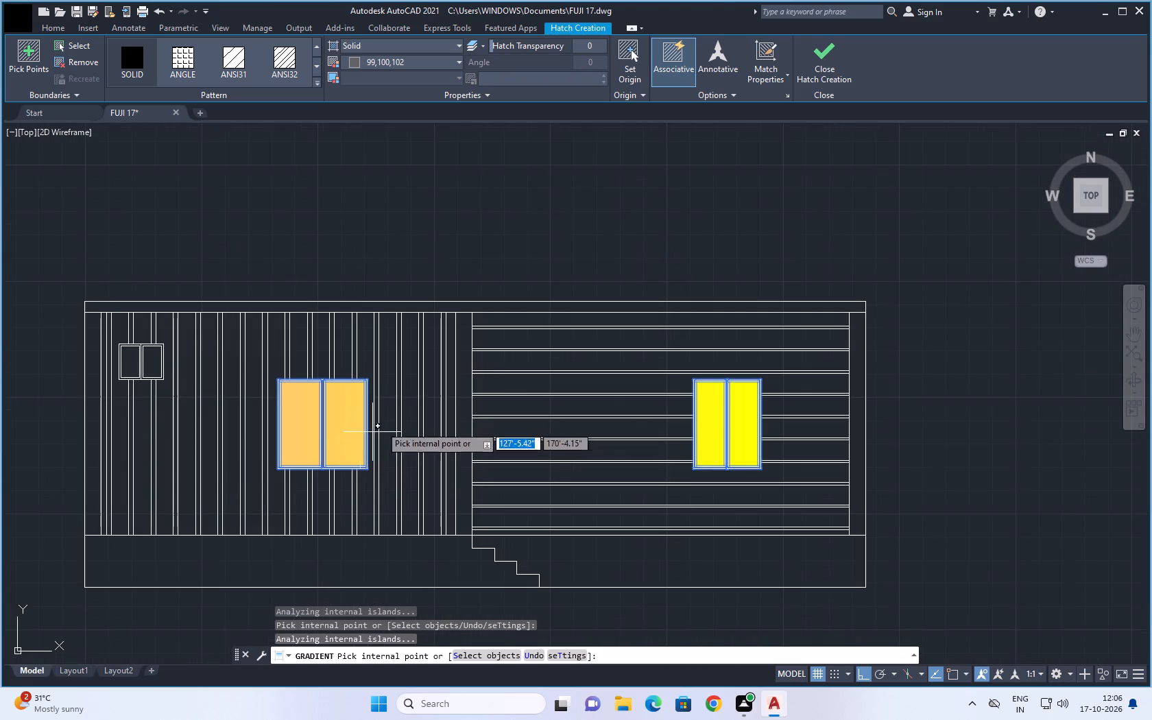
Change the colour of the window-frame solid hatch to 205,32,39 and finish the hatch.
click(416, 61)
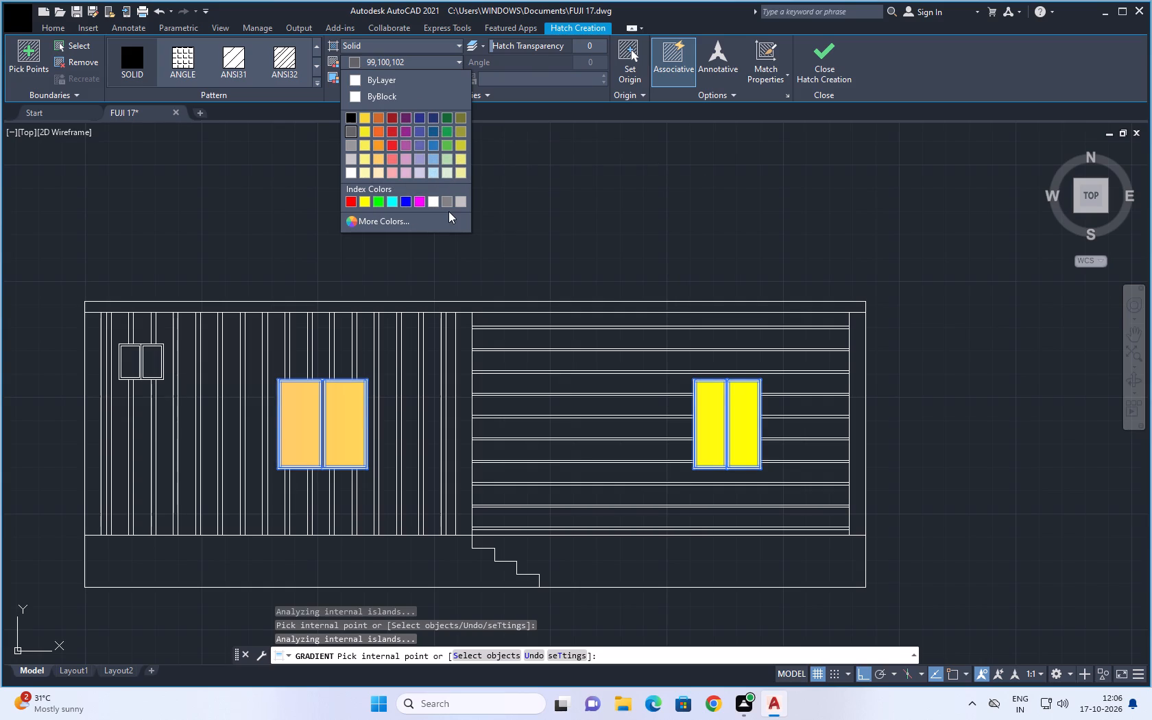
scroll(450, 154, up, 1)
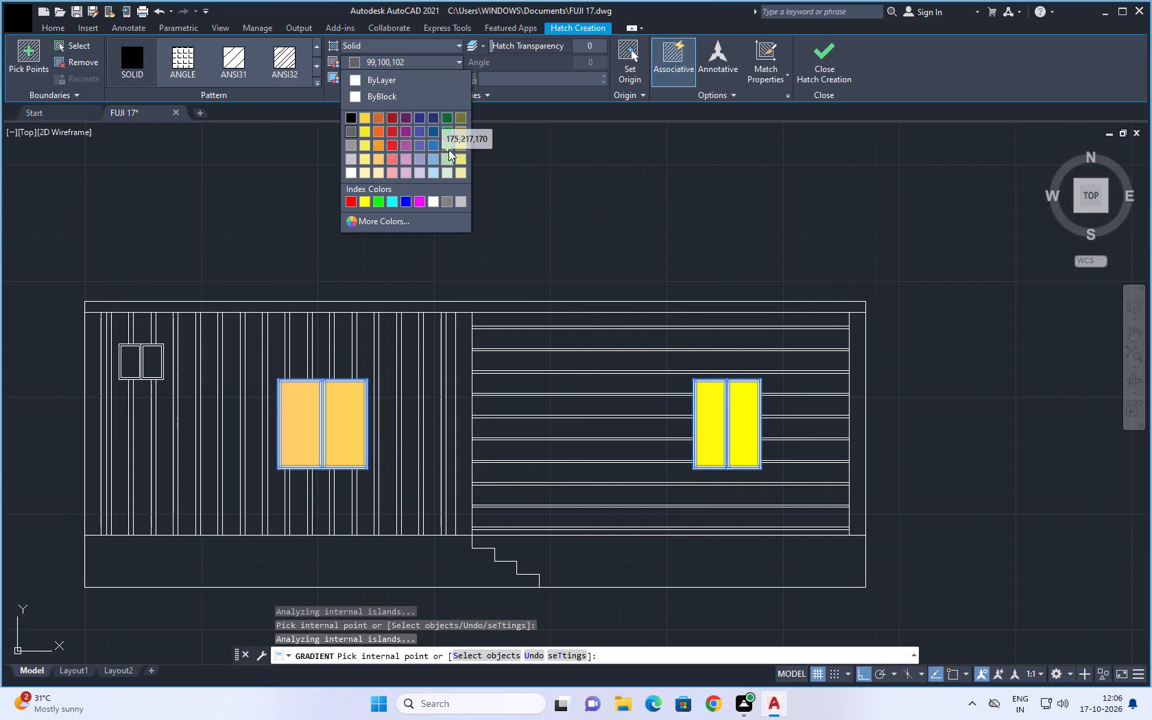
click(387, 132)
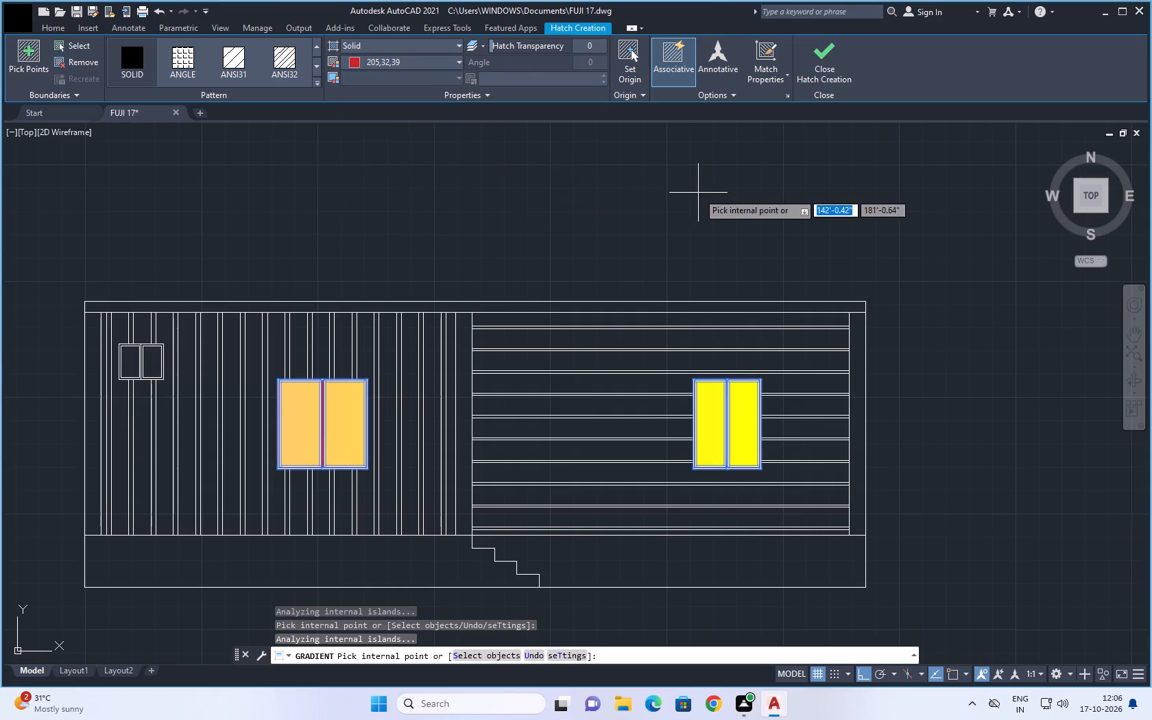
scroll(734, 385, up, 4)
scroll(738, 370, down, 3)
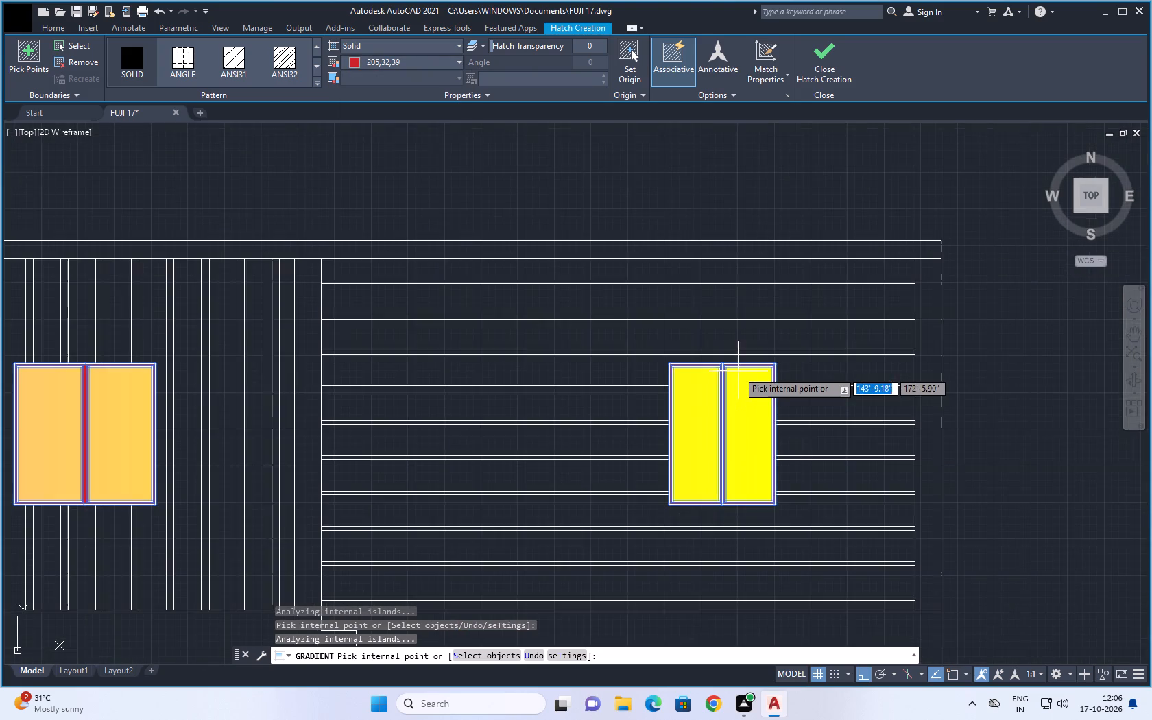
scroll(740, 335, down, 1)
key(Escape)
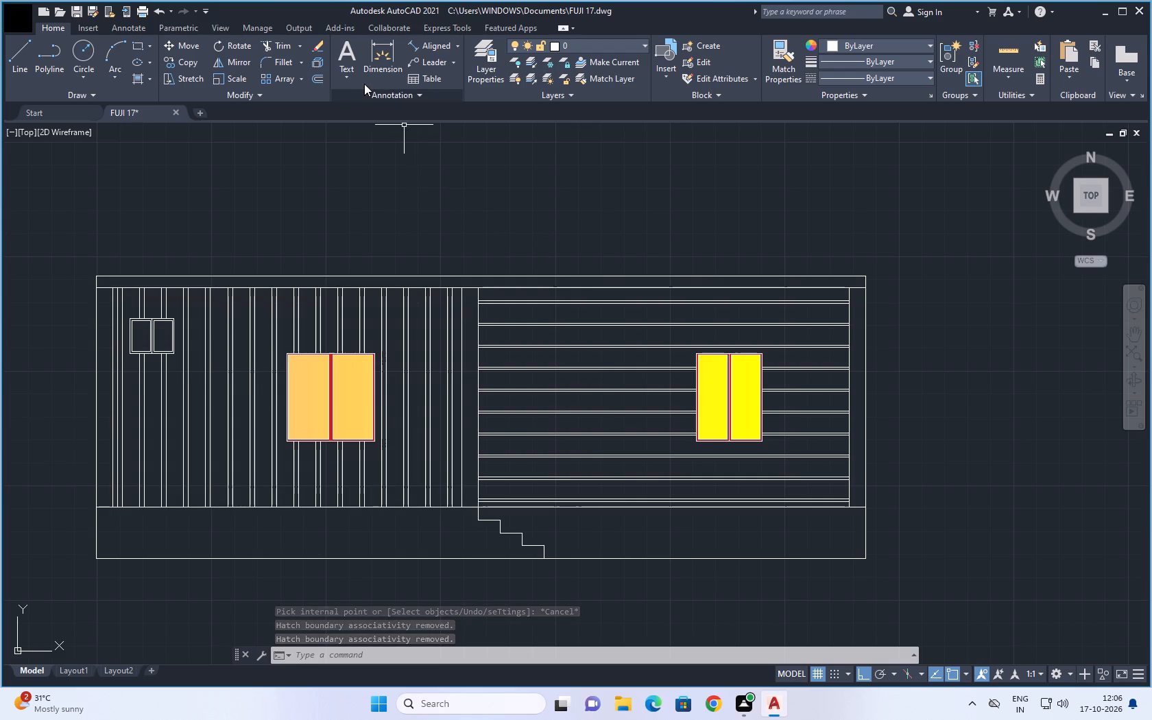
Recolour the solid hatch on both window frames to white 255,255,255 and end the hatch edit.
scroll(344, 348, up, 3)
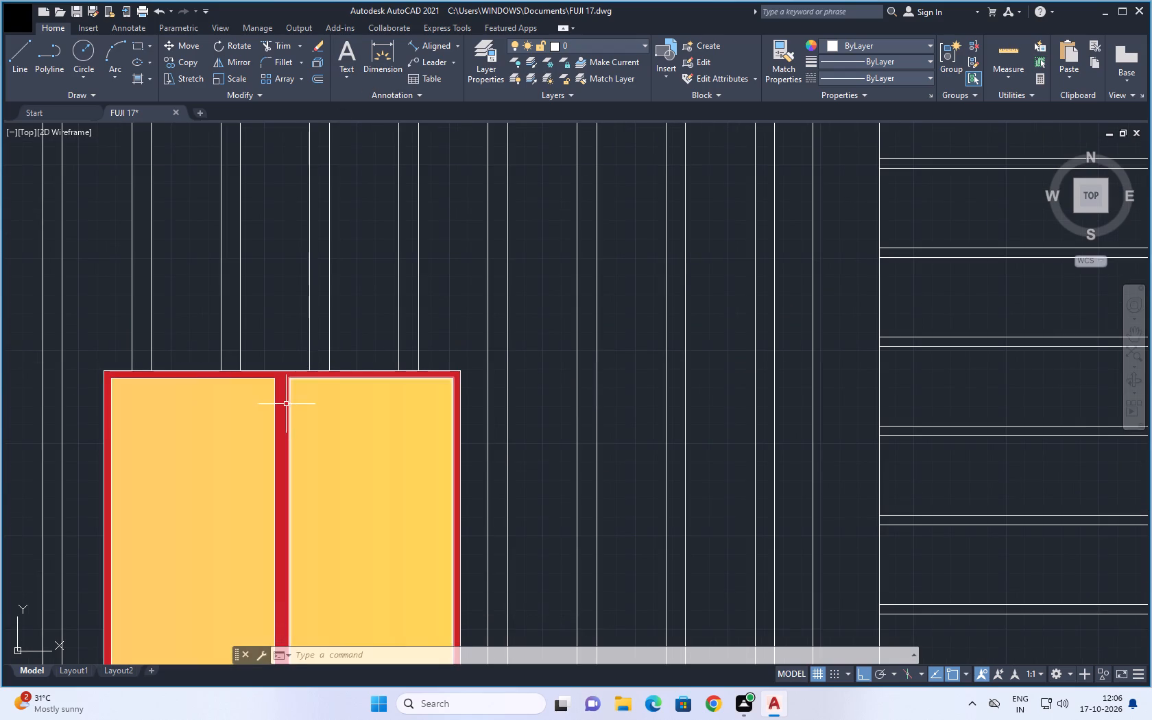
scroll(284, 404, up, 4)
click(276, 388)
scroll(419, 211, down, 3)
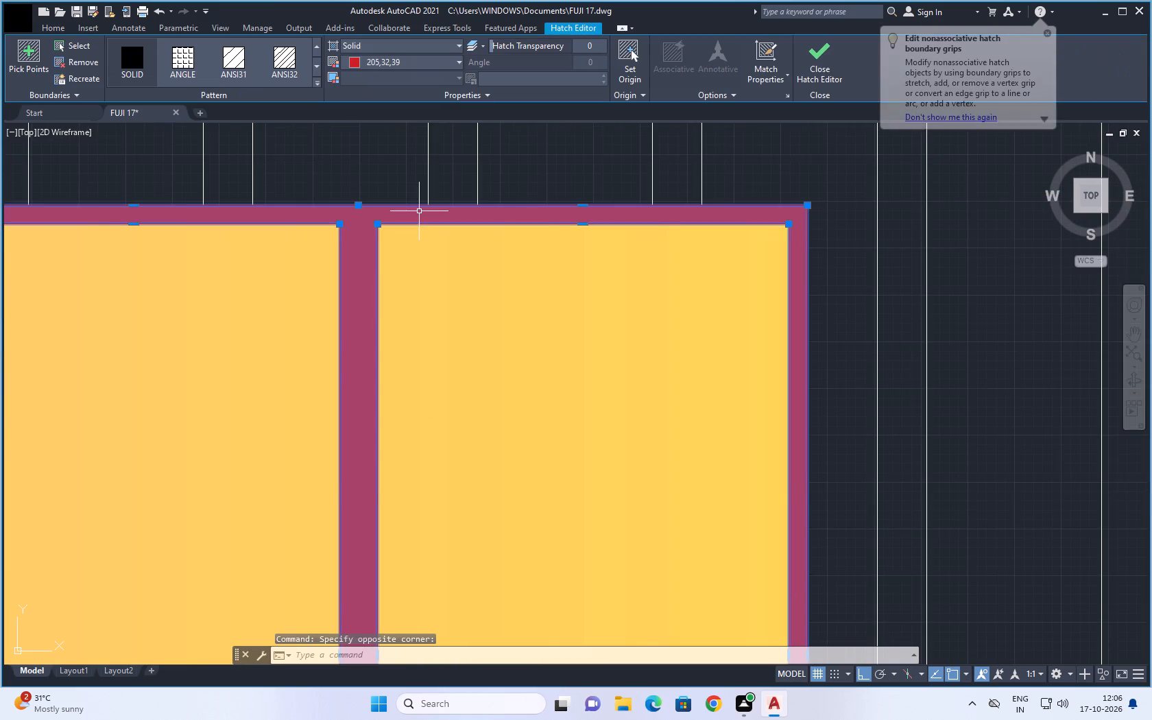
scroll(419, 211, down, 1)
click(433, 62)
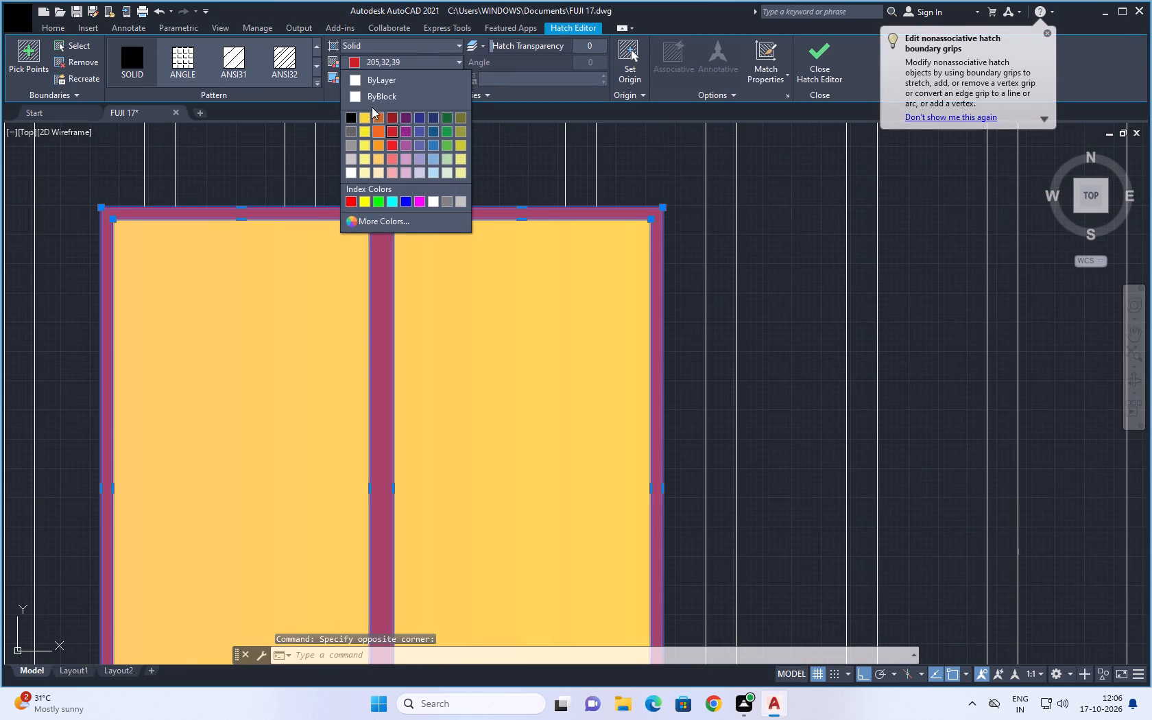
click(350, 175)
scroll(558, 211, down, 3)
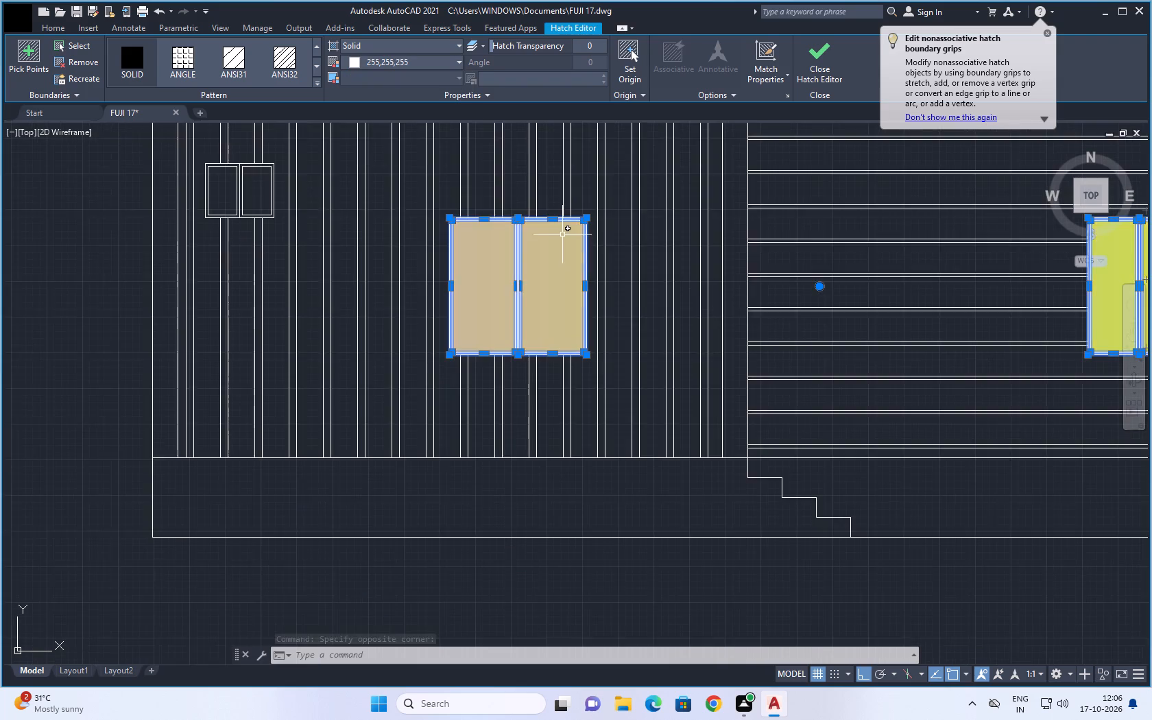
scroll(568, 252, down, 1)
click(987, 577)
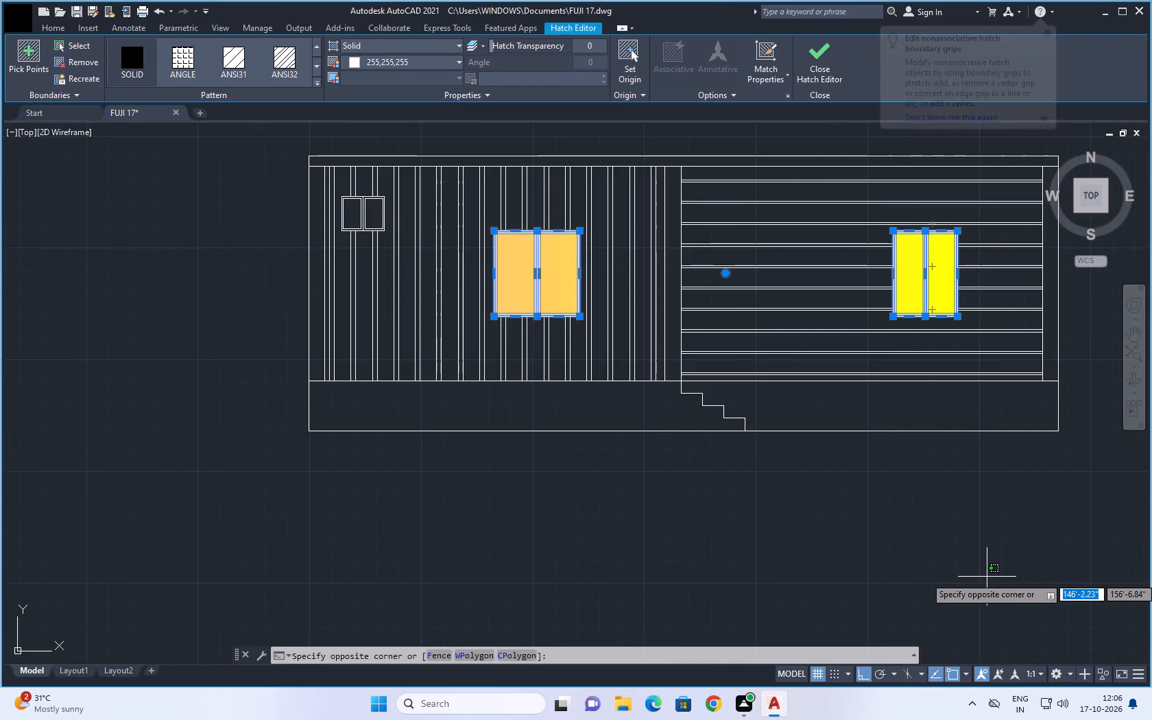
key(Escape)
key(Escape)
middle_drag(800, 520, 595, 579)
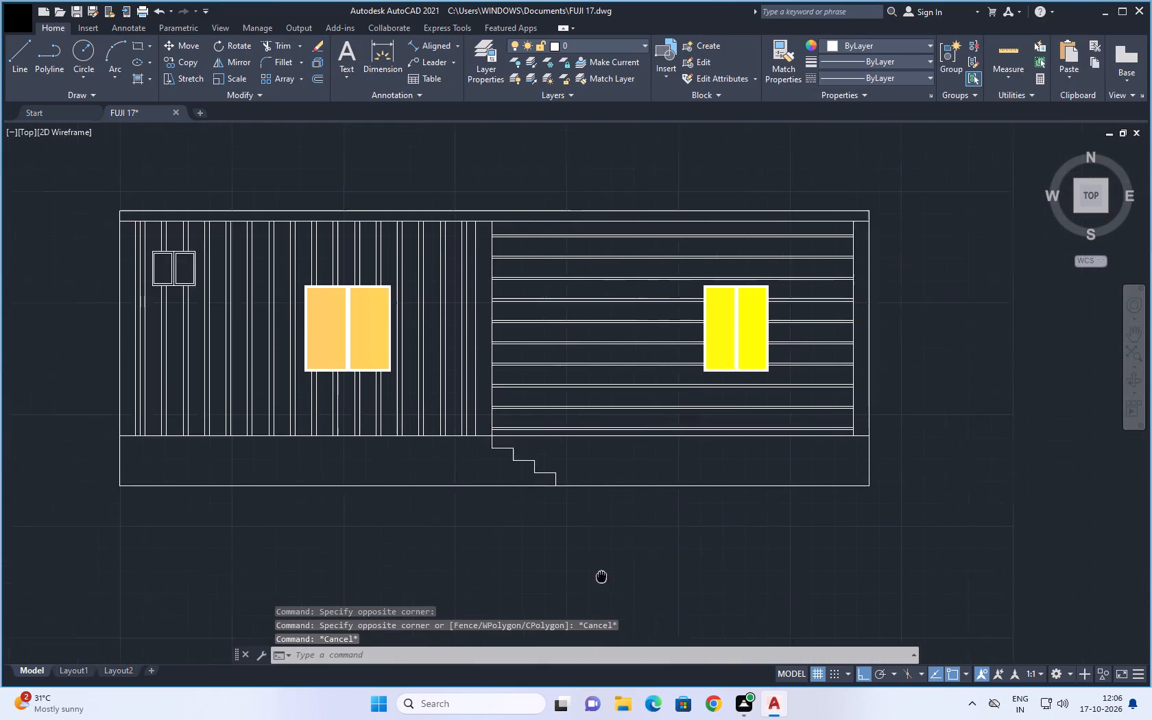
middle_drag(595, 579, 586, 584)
Recolour the solid hatch on both window frames to index colour 8 and finish the hatch edit.
scroll(289, 324, up, 2)
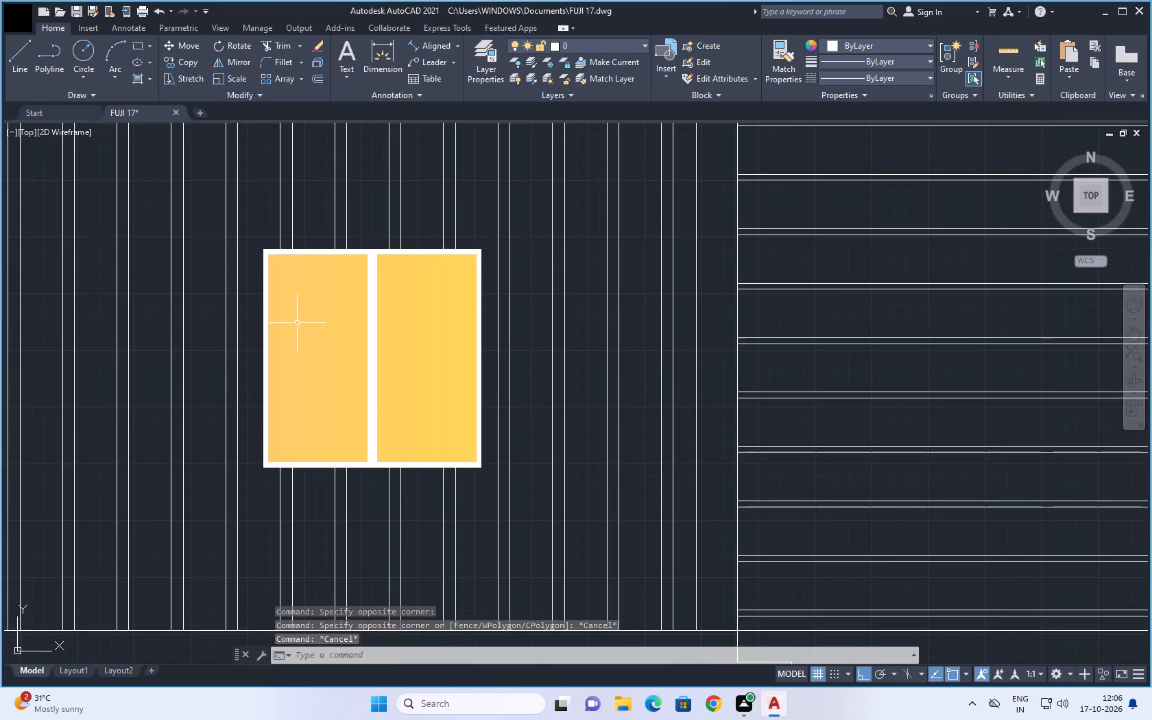
scroll(382, 310, up, 4)
click(317, 326)
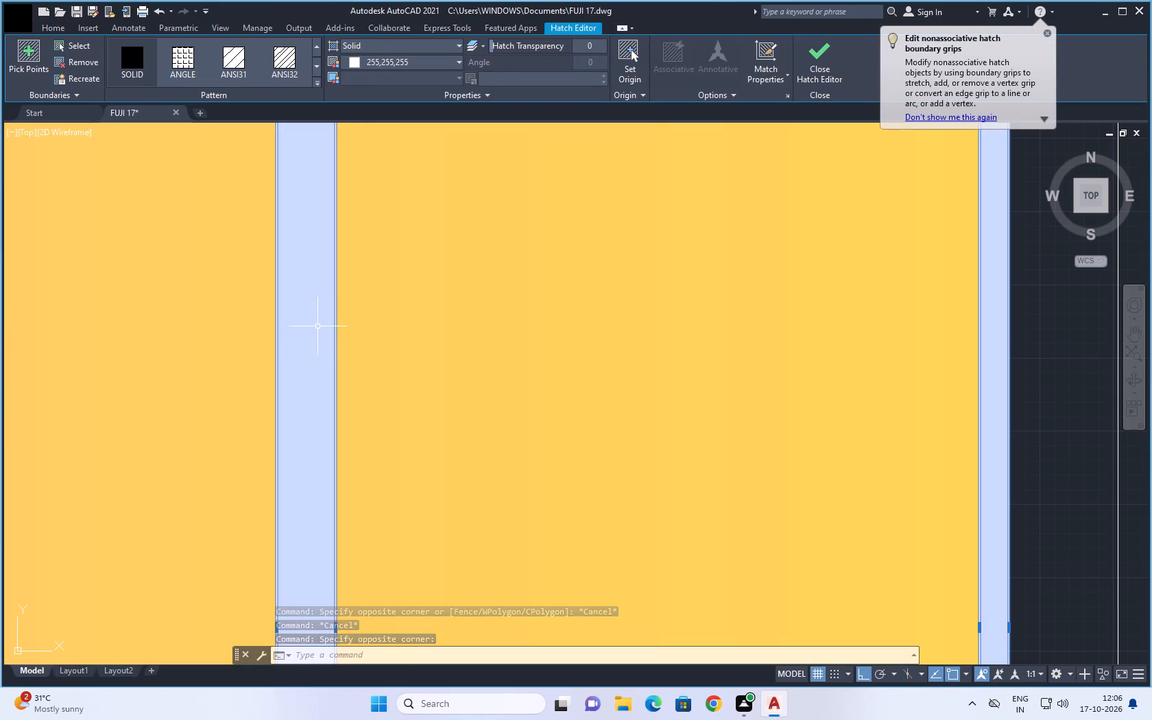
scroll(367, 307, down, 3)
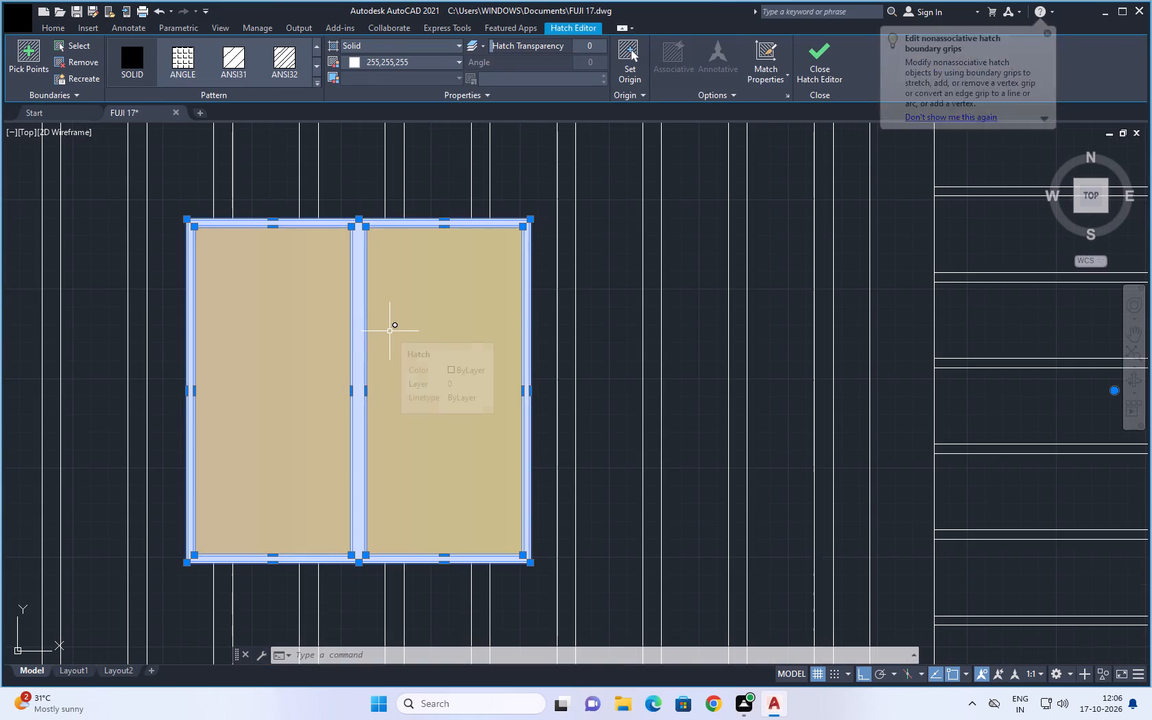
scroll(389, 331, down, 1)
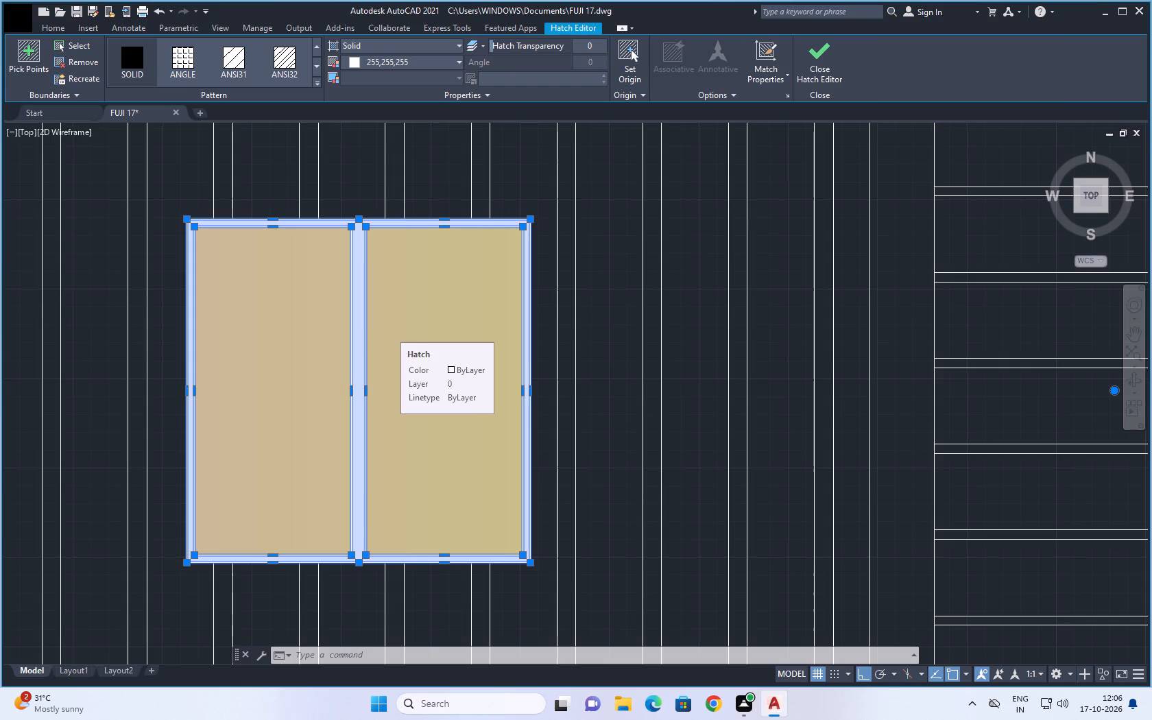
scroll(389, 331, down, 2)
click(379, 59)
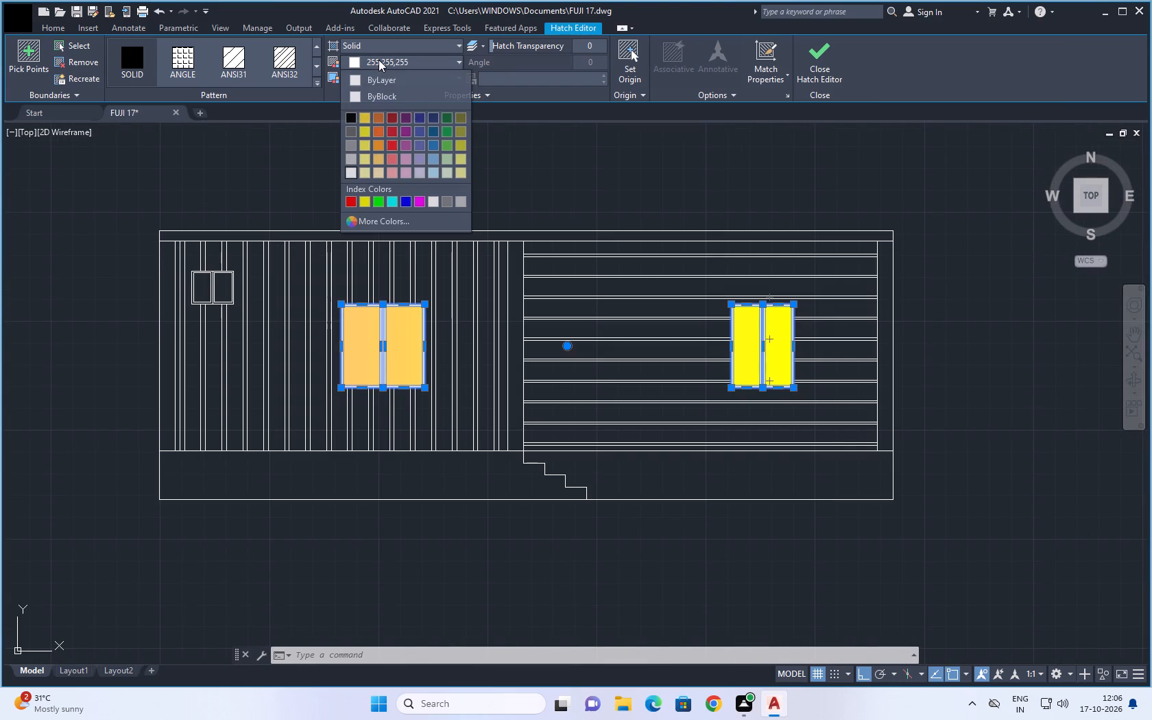
click(448, 200)
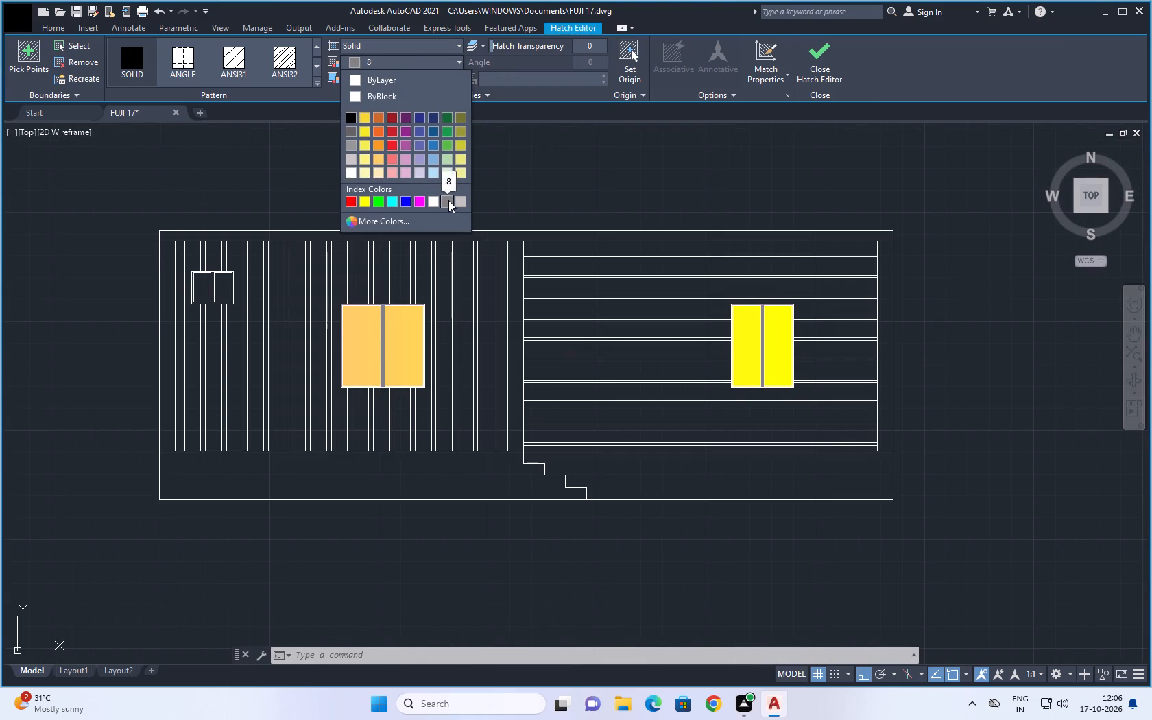
click(816, 68)
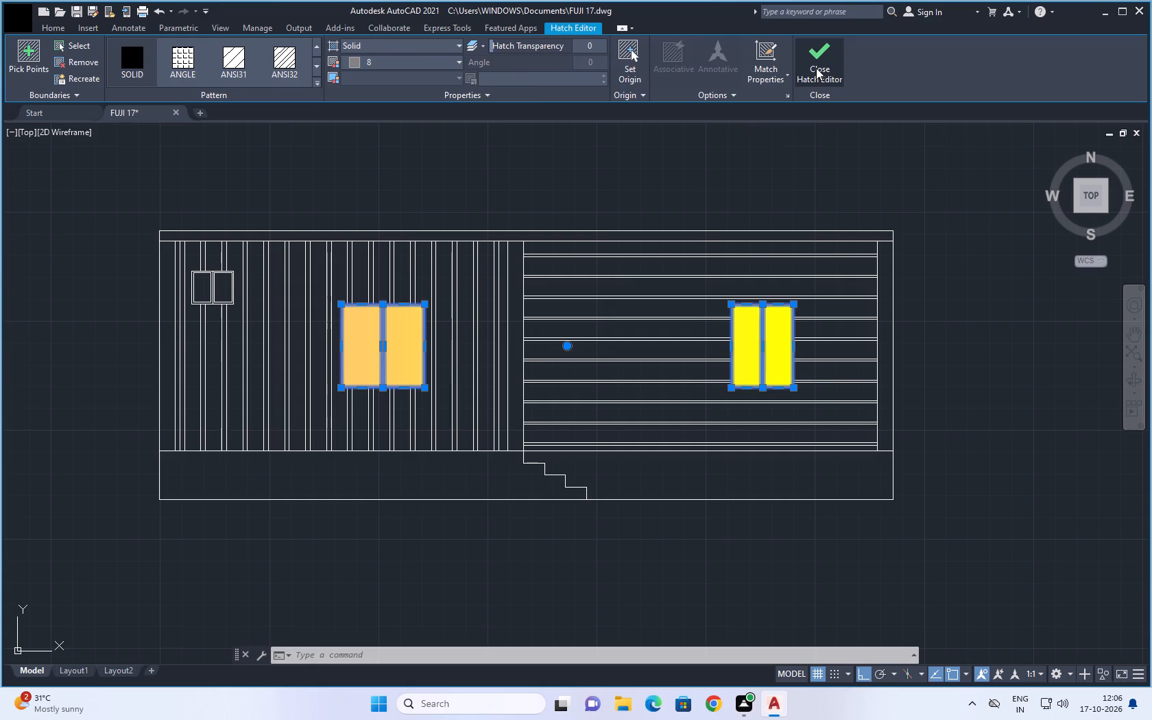
Set up a new Solid hatch, trying colours 147,39,143, 69,84,165 and 209,156,199 before choosing 175,217,170.
middle_drag(817, 142, 817, 193)
scroll(817, 196, down, 1)
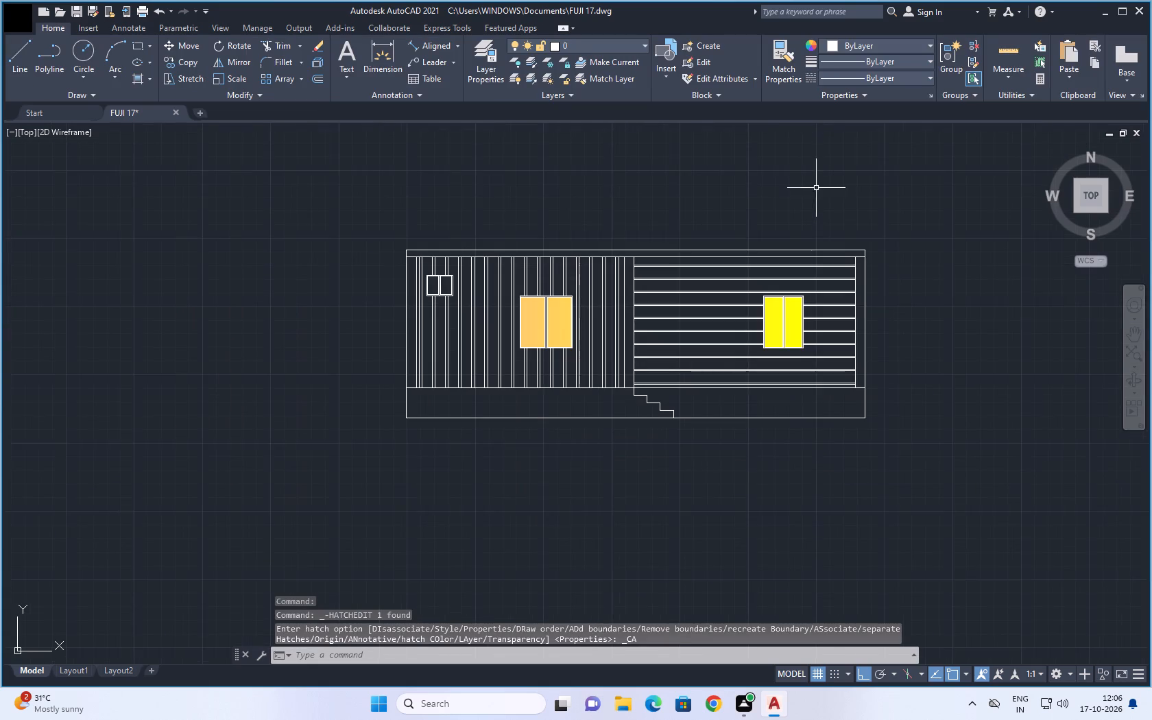
middle_drag(816, 185, 793, 228)
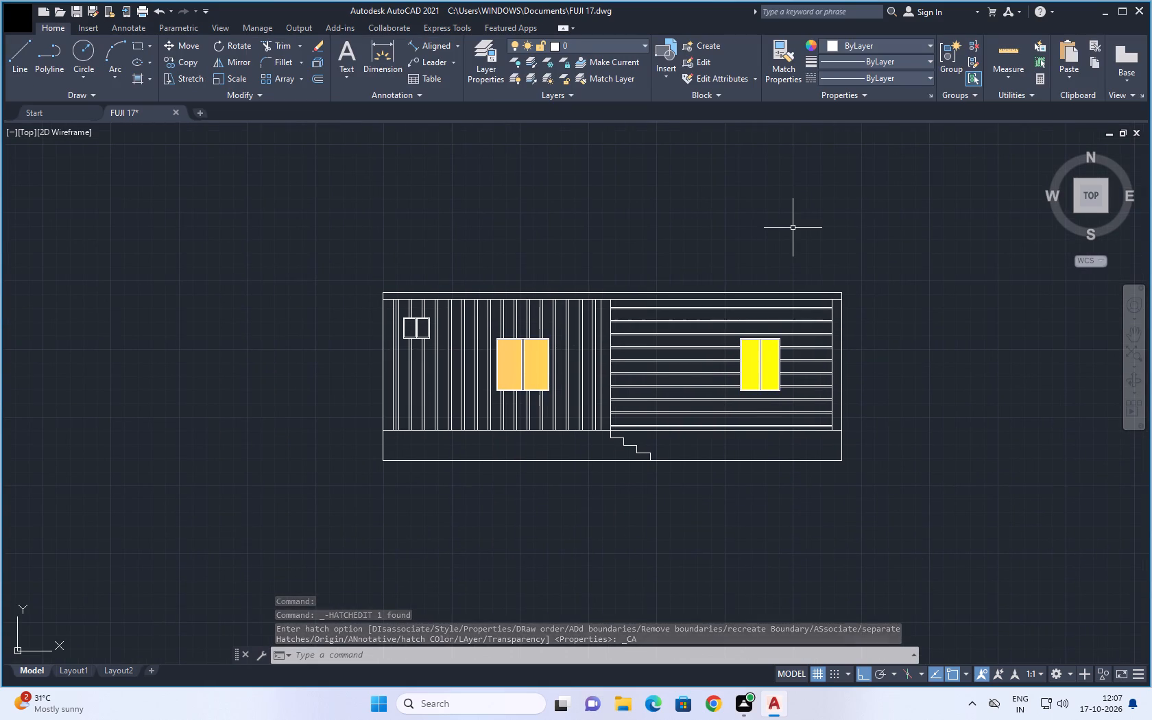
middle_drag(752, 226, 730, 250)
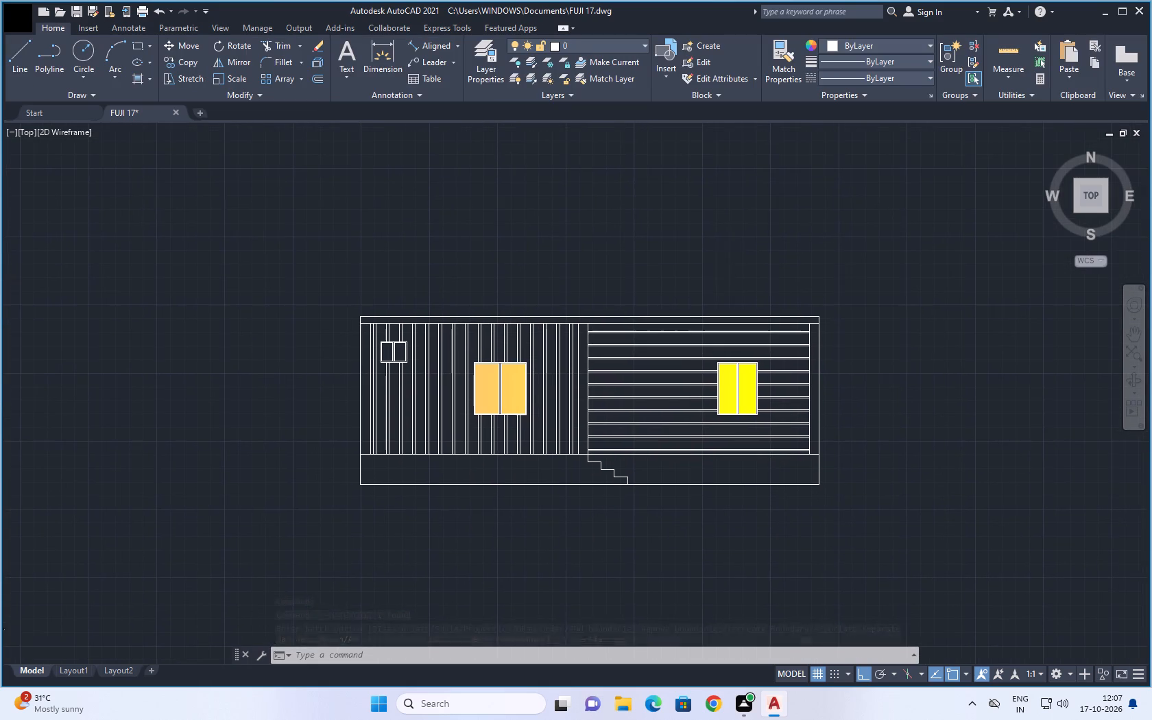
middle_drag(612, 278, 494, 261)
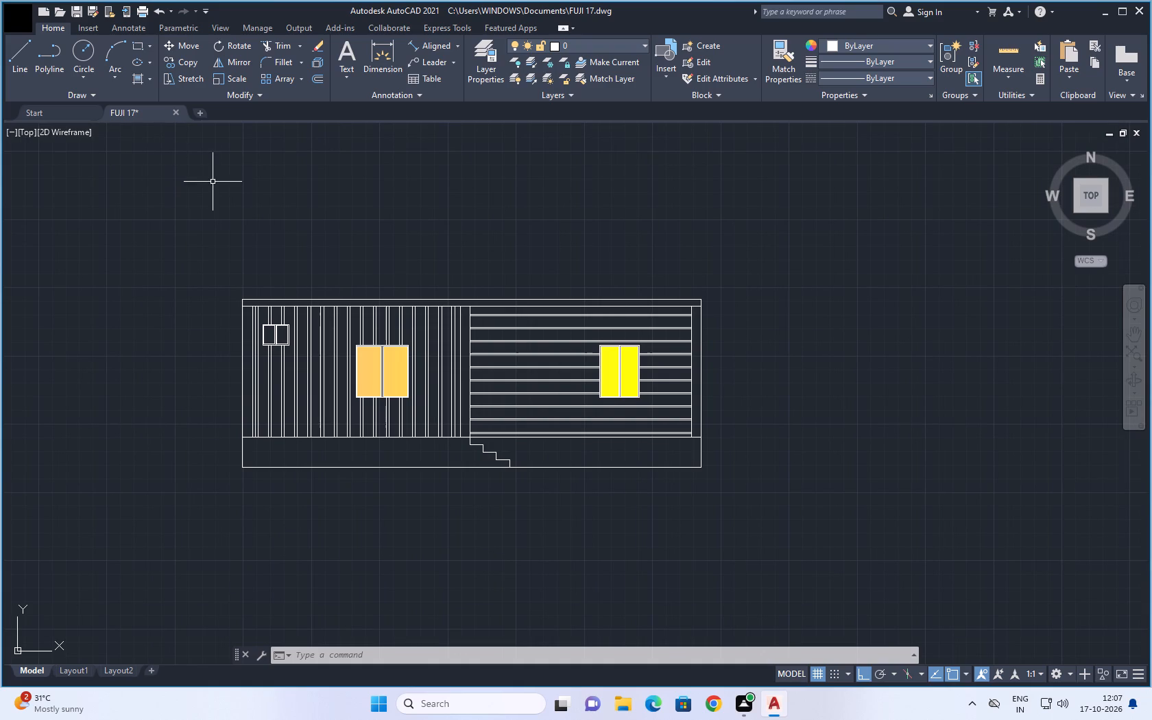
click(145, 77)
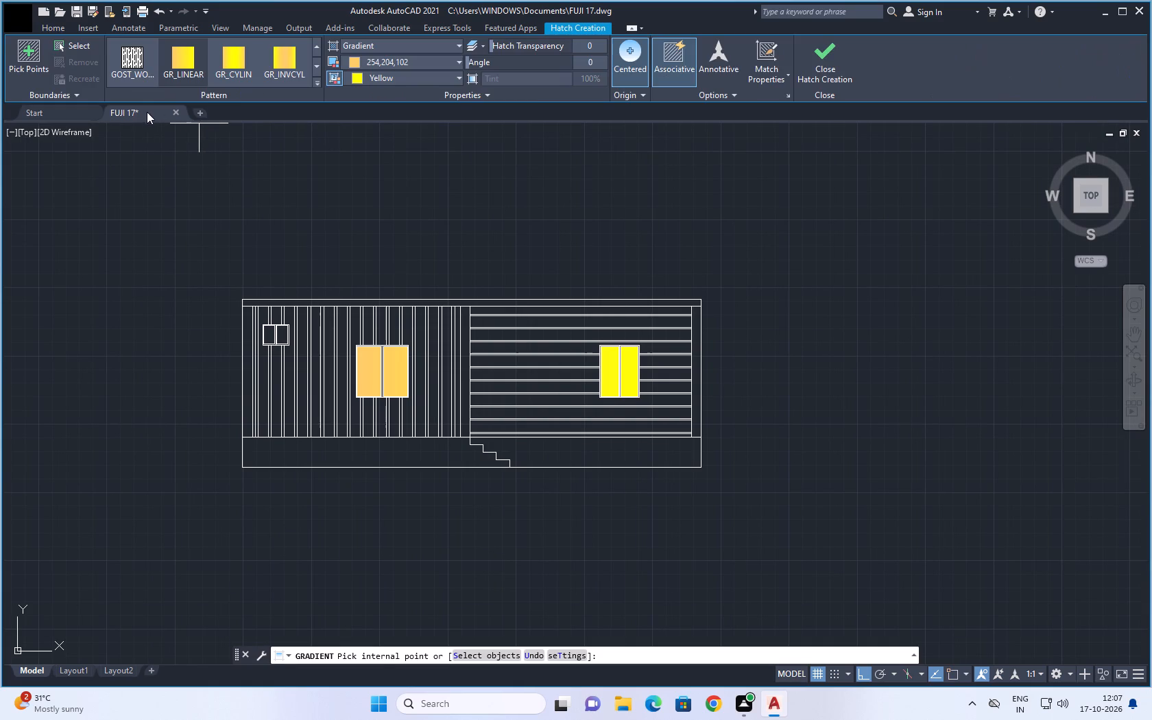
click(385, 45)
click(379, 58)
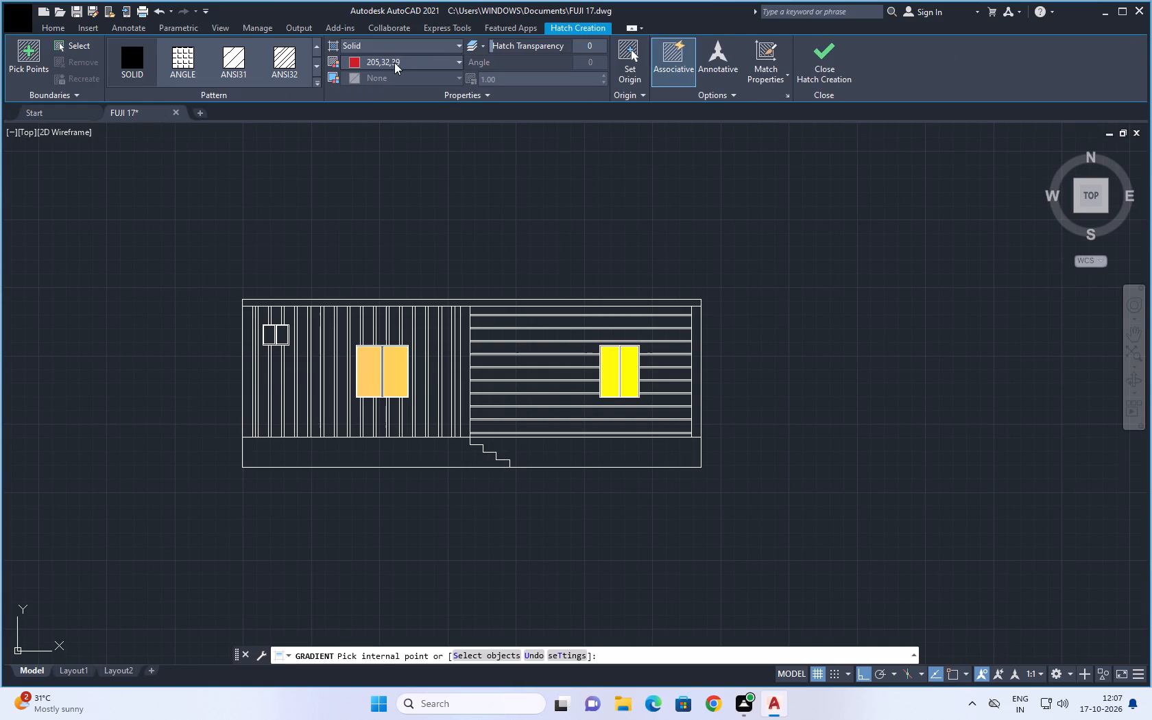
click(398, 61)
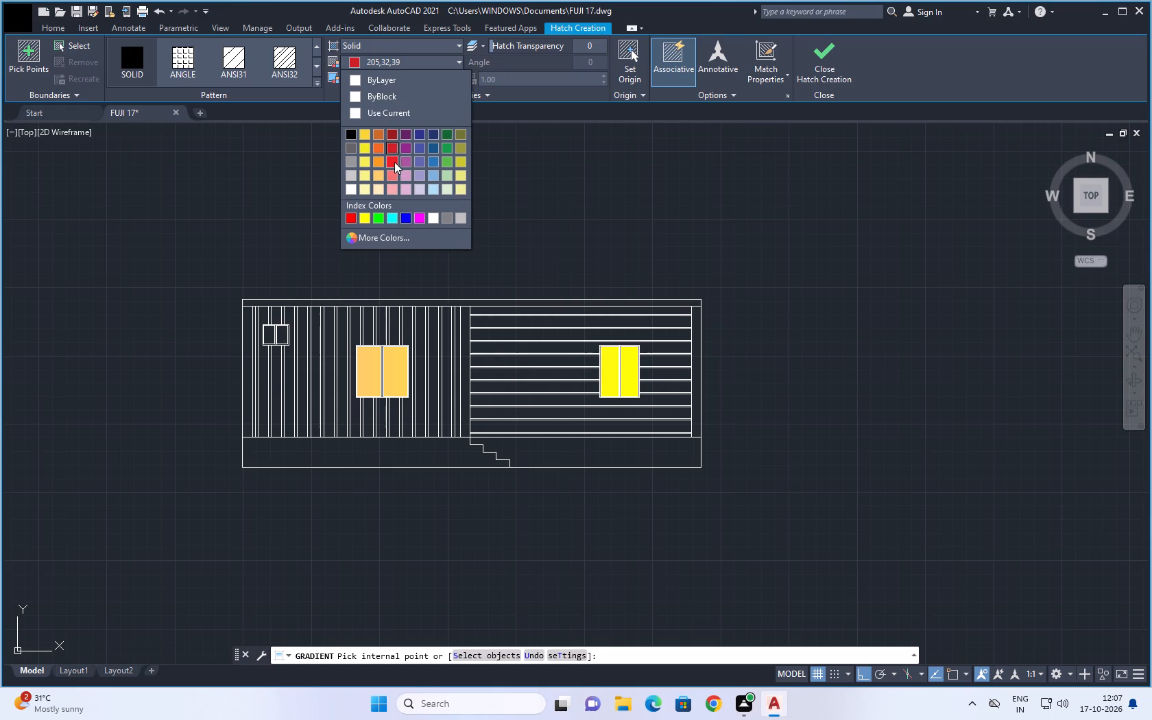
click(405, 147)
scroll(533, 324, up, 1)
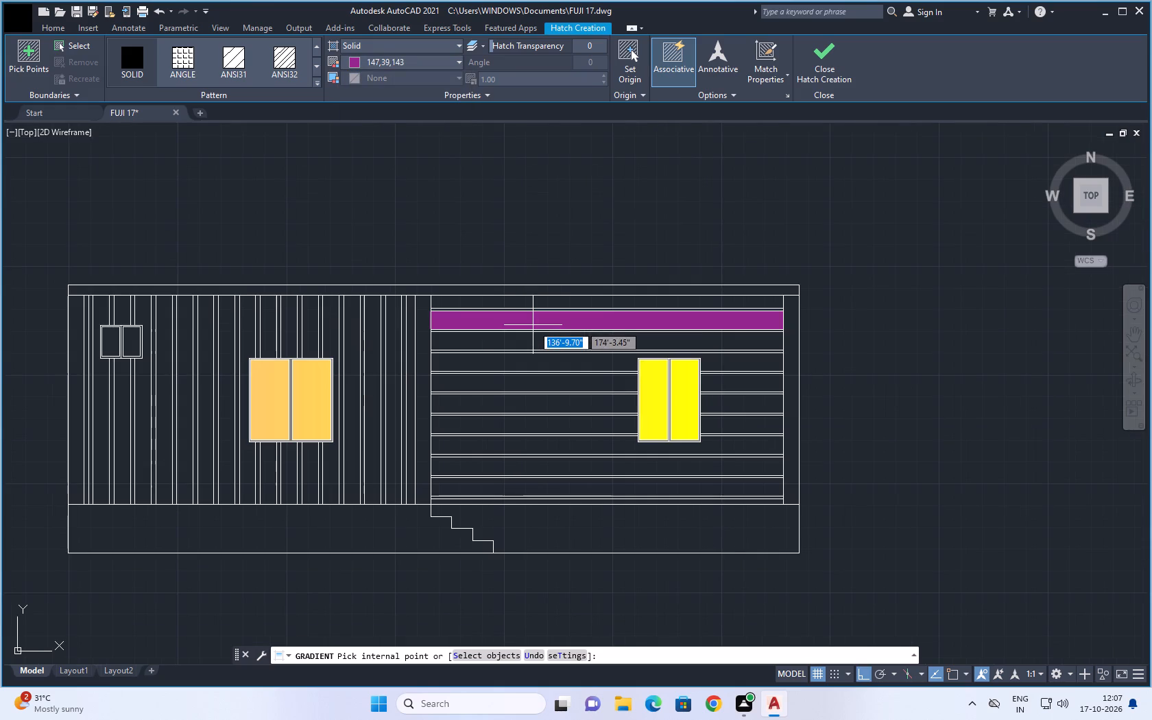
click(457, 62)
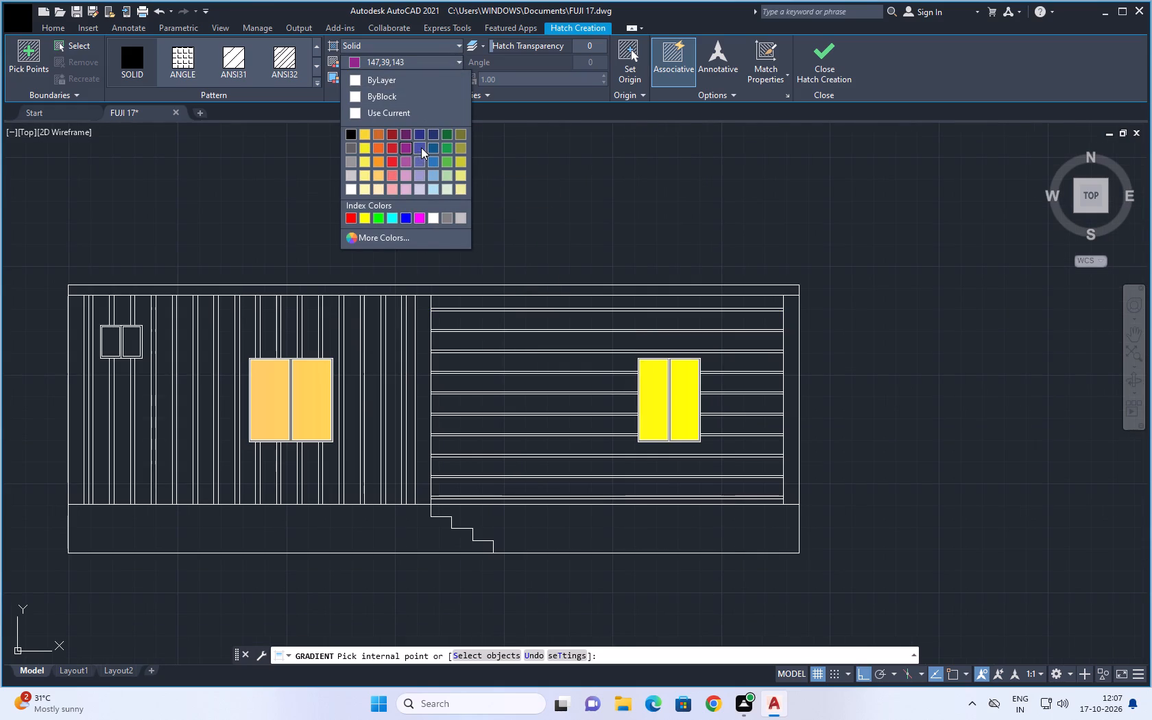
click(421, 147)
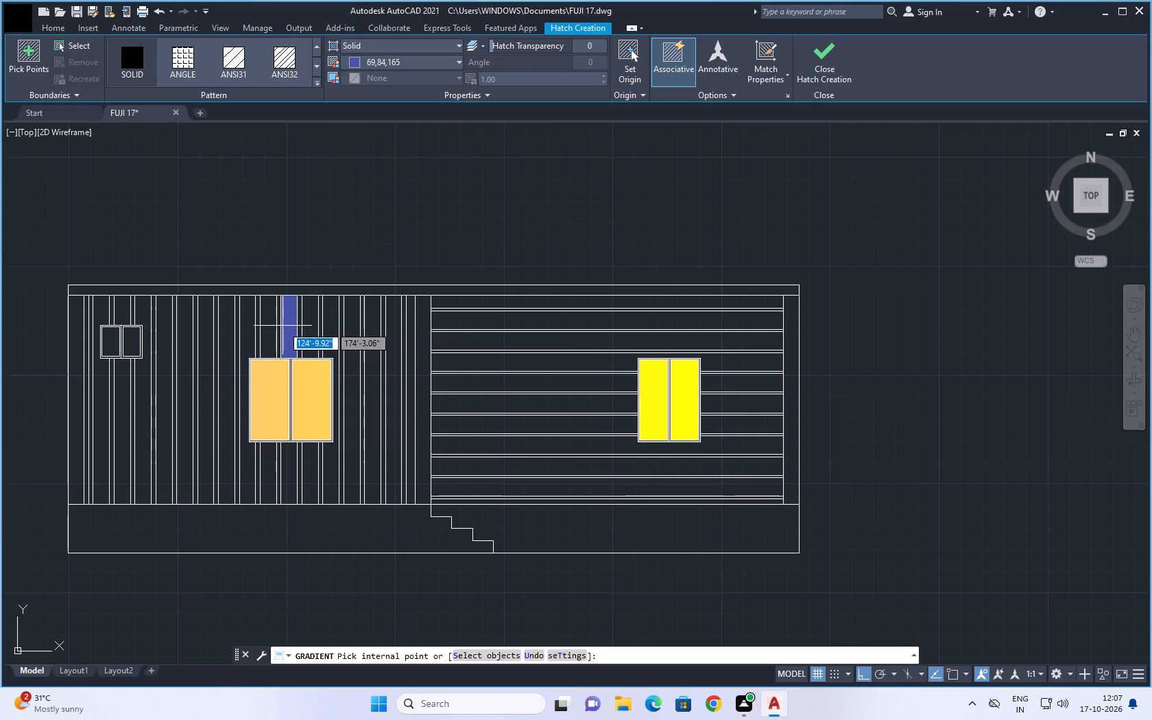
click(437, 62)
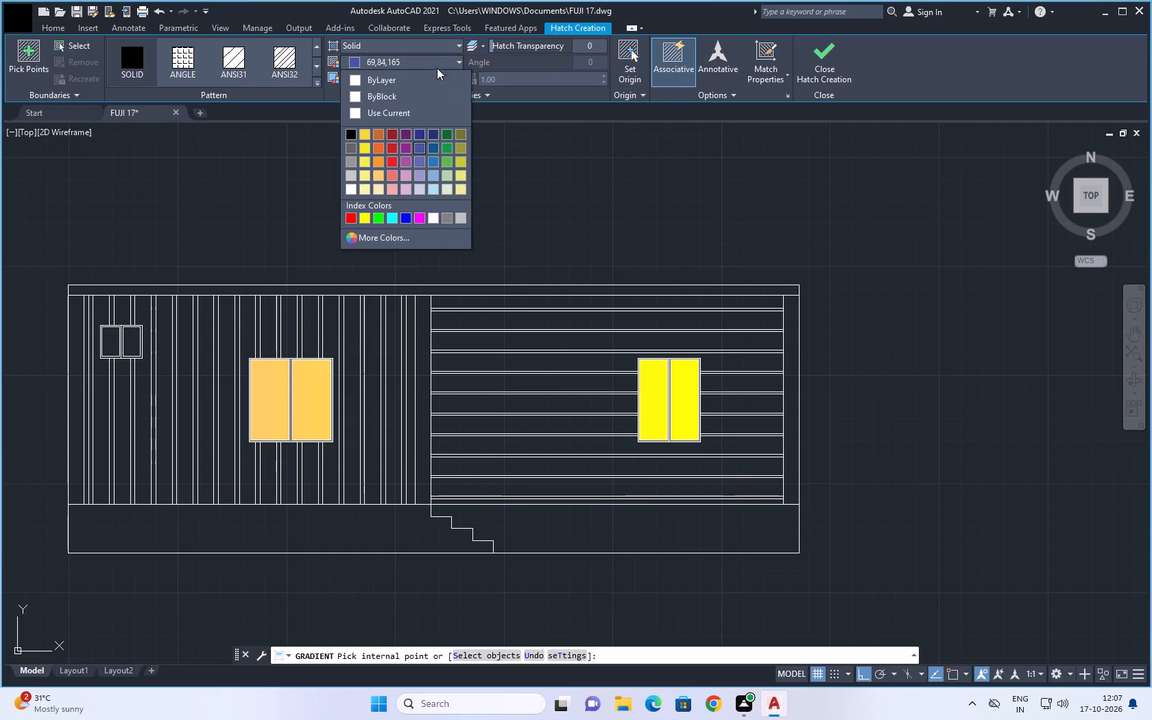
click(407, 175)
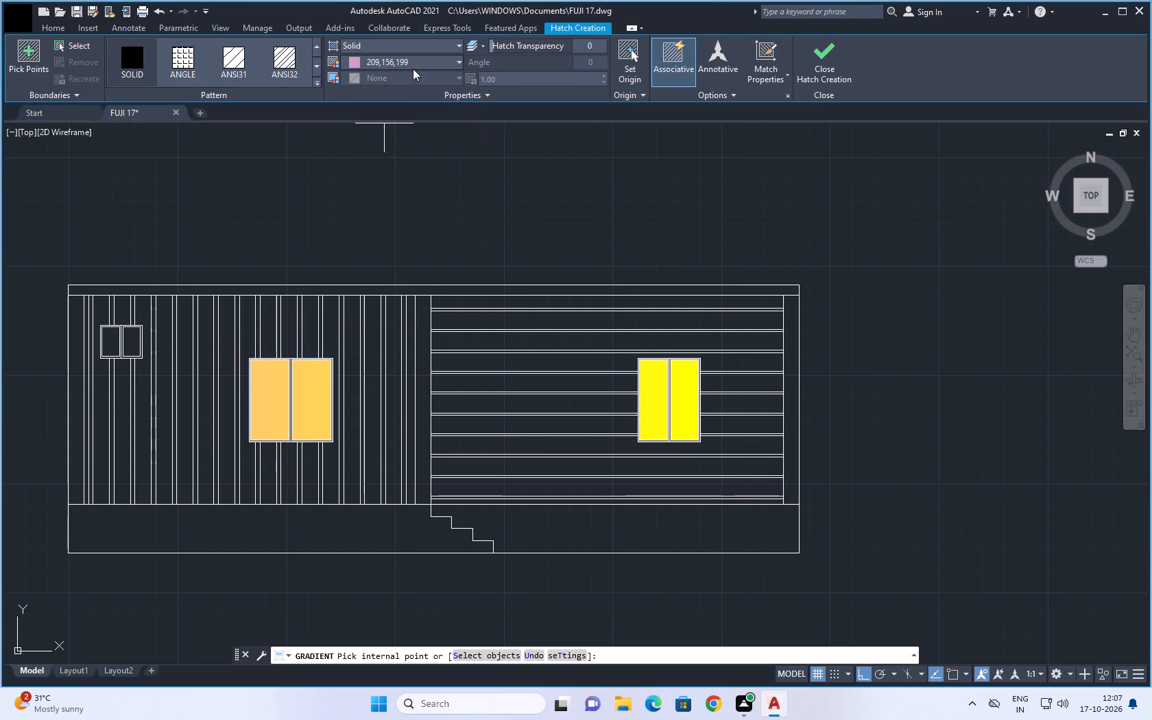
click(434, 63)
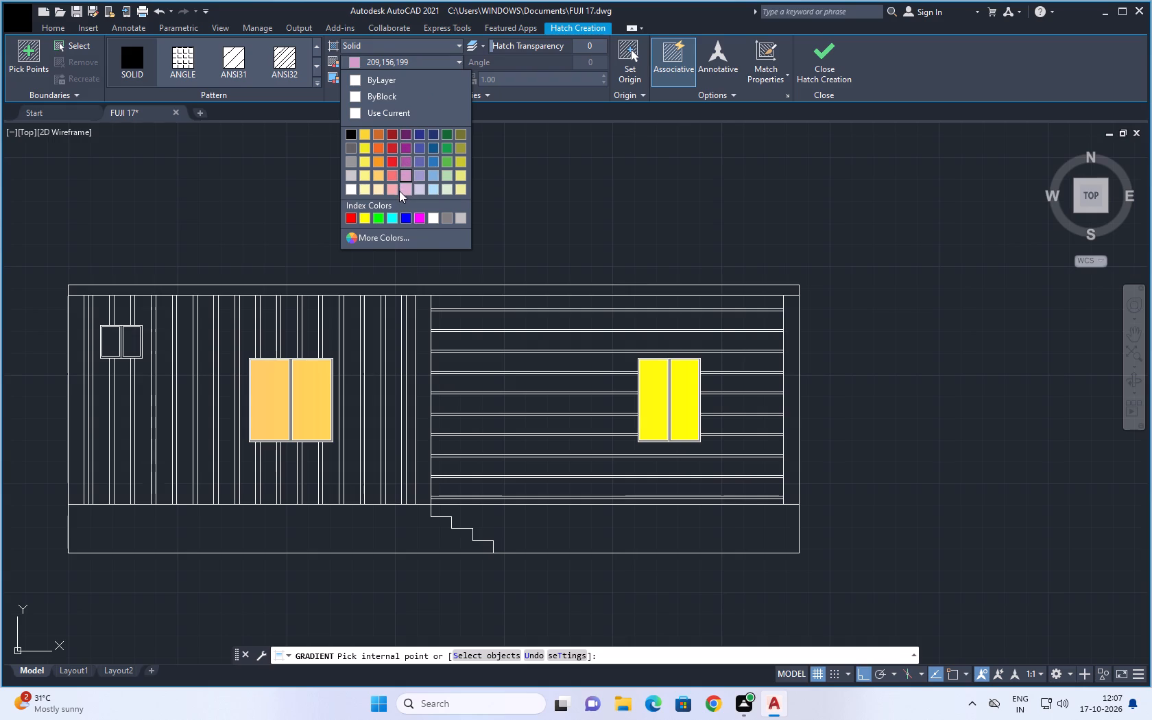
click(448, 173)
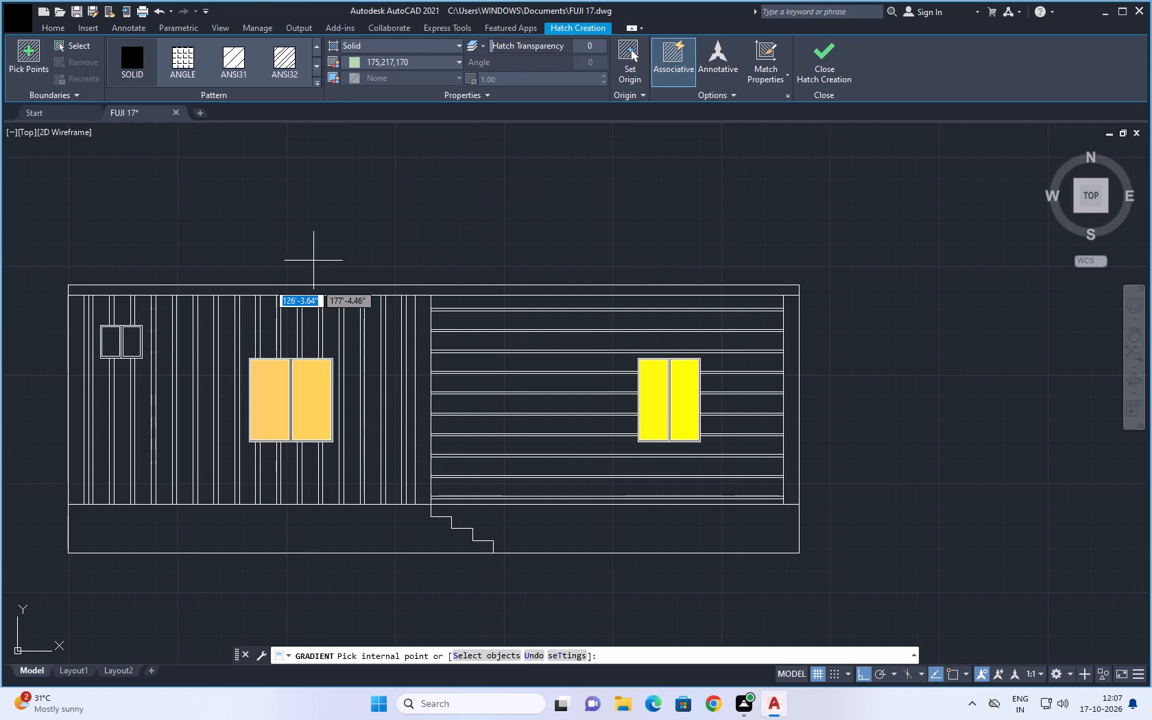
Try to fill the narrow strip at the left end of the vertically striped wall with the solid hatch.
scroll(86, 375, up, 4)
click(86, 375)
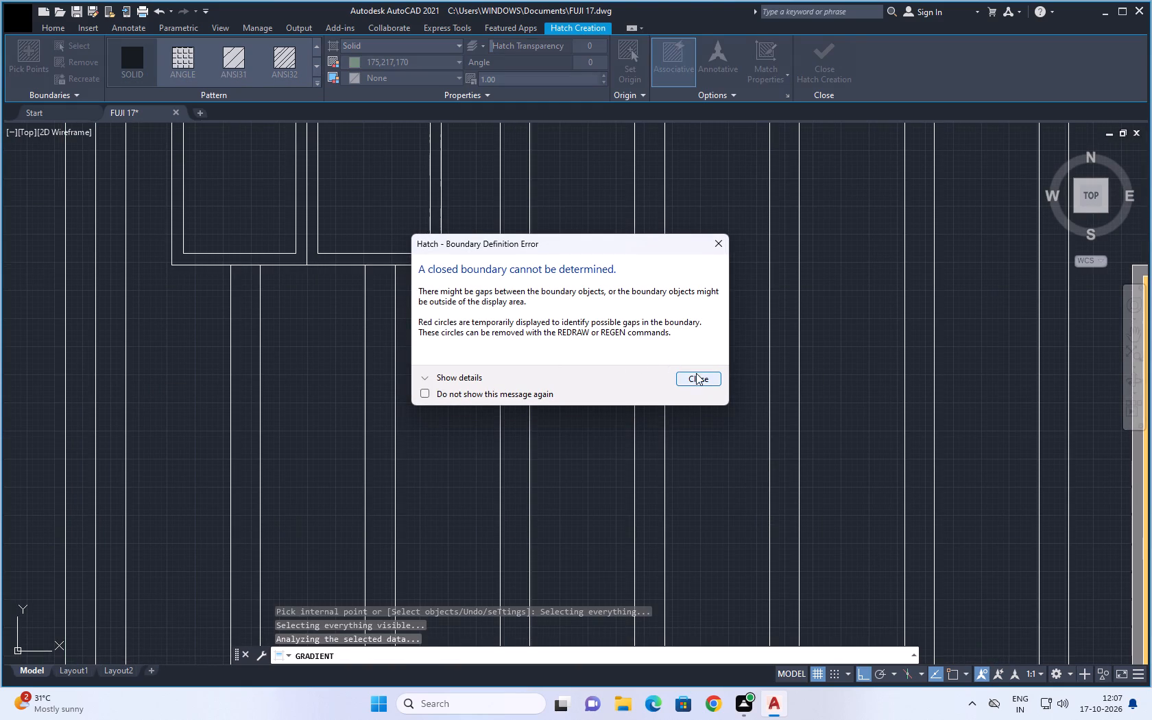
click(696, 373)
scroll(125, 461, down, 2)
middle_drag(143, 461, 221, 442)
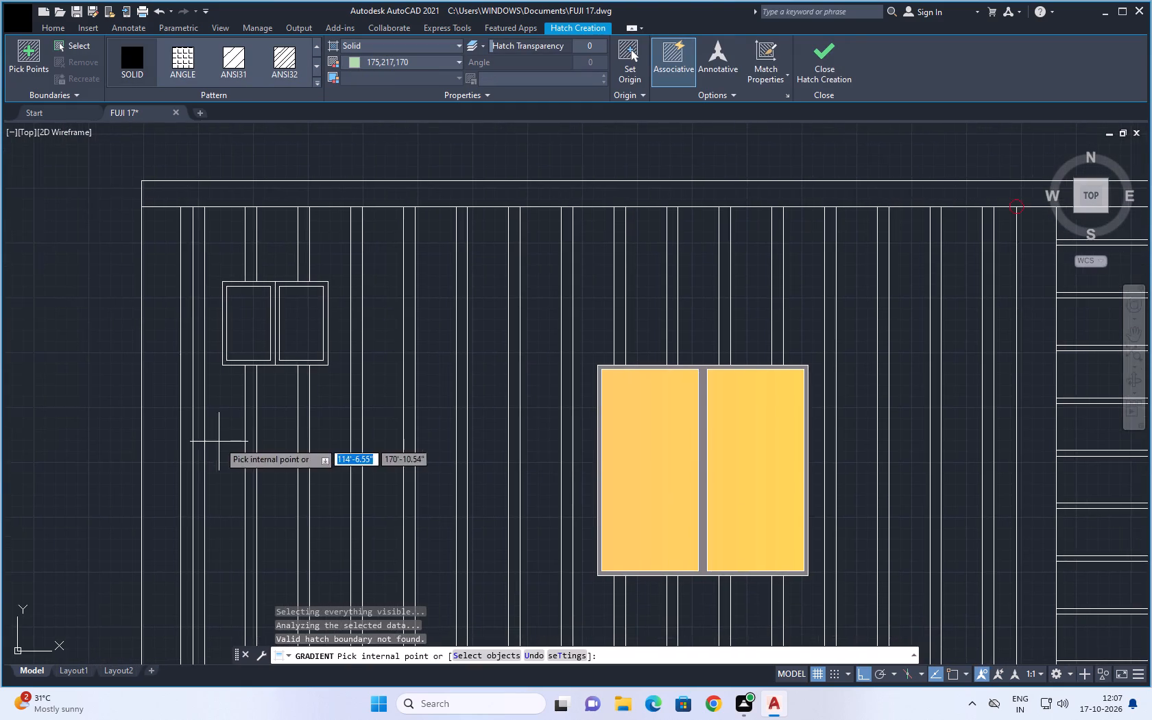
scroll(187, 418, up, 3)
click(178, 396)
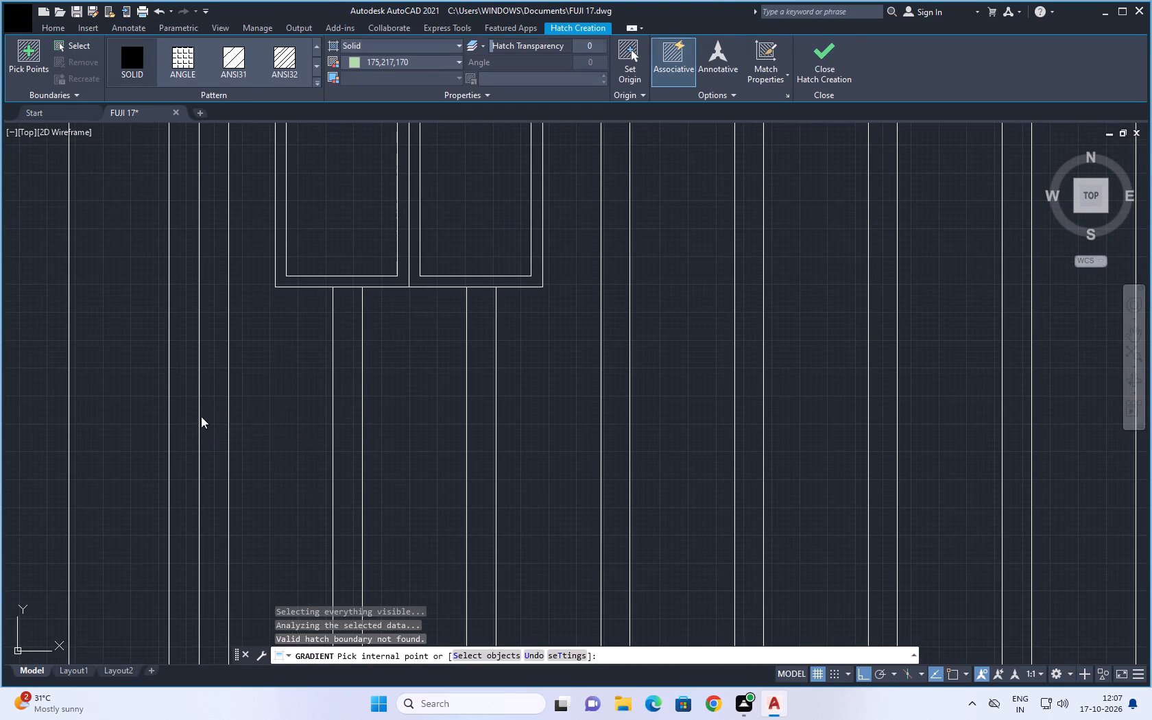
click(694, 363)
Fill the first six wide vertical wall strips, including the parts above and below the small window, with the 175,217,170 solid hatch.
scroll(355, 414, down, 2)
middle_drag(340, 445, 274, 286)
scroll(334, 437, down, 1)
click(272, 341)
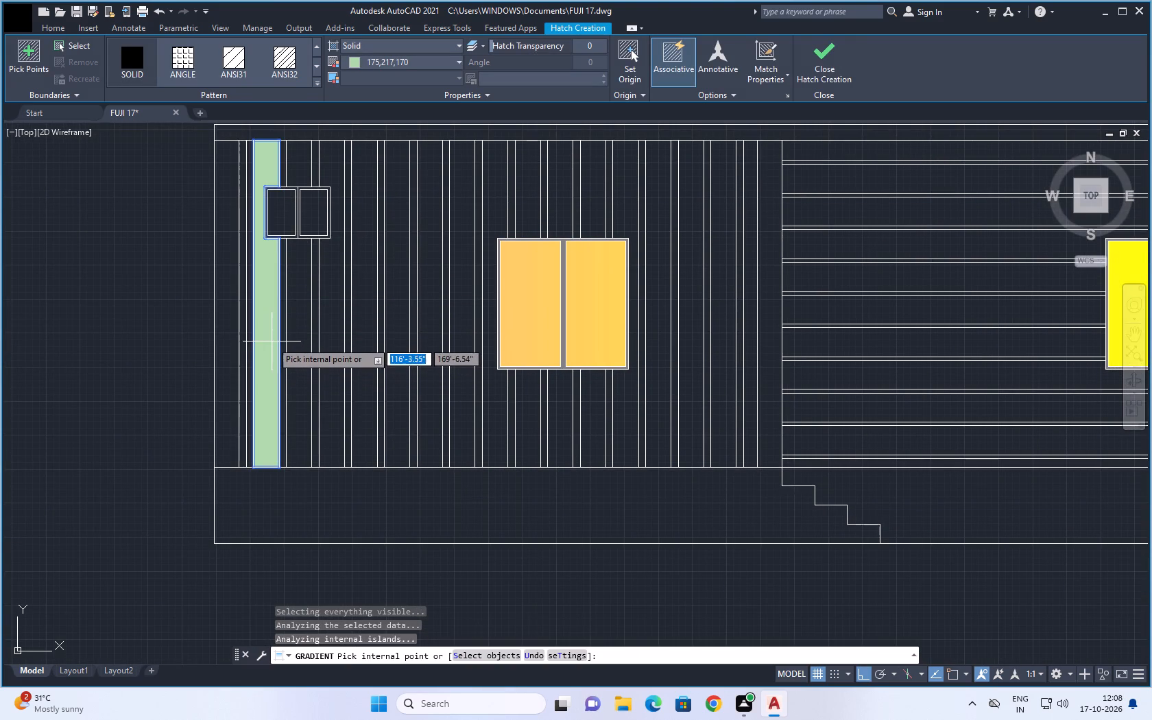
click(298, 340)
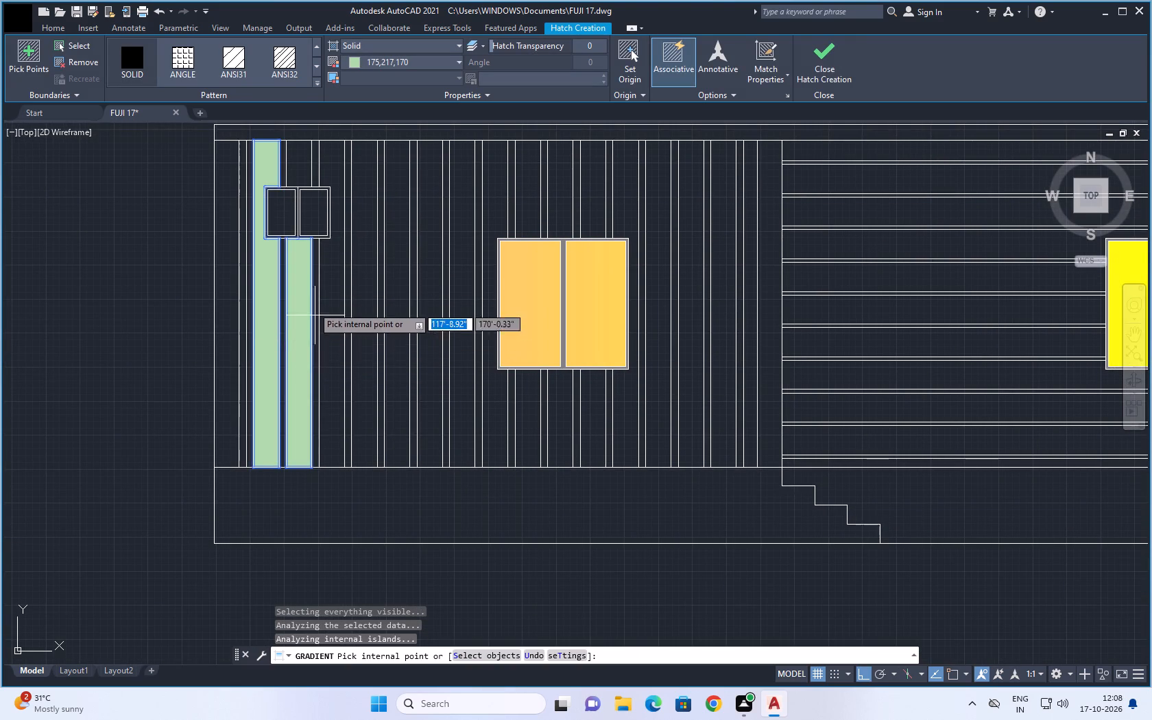
click(297, 169)
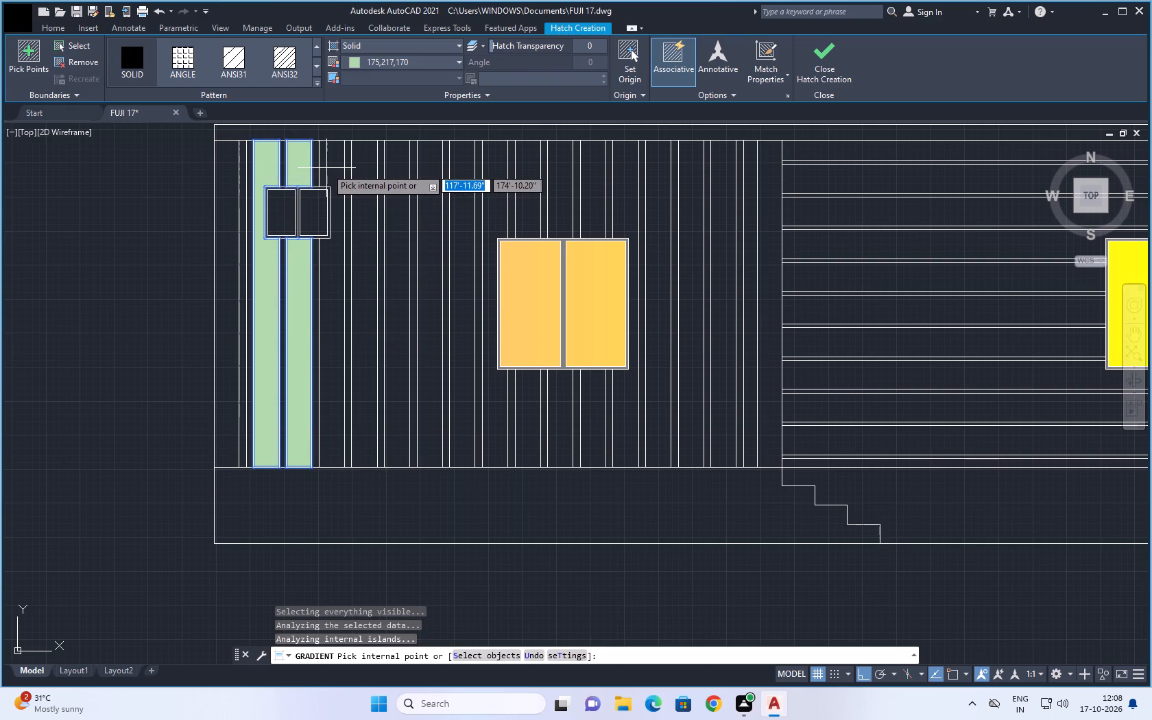
click(326, 168)
click(359, 184)
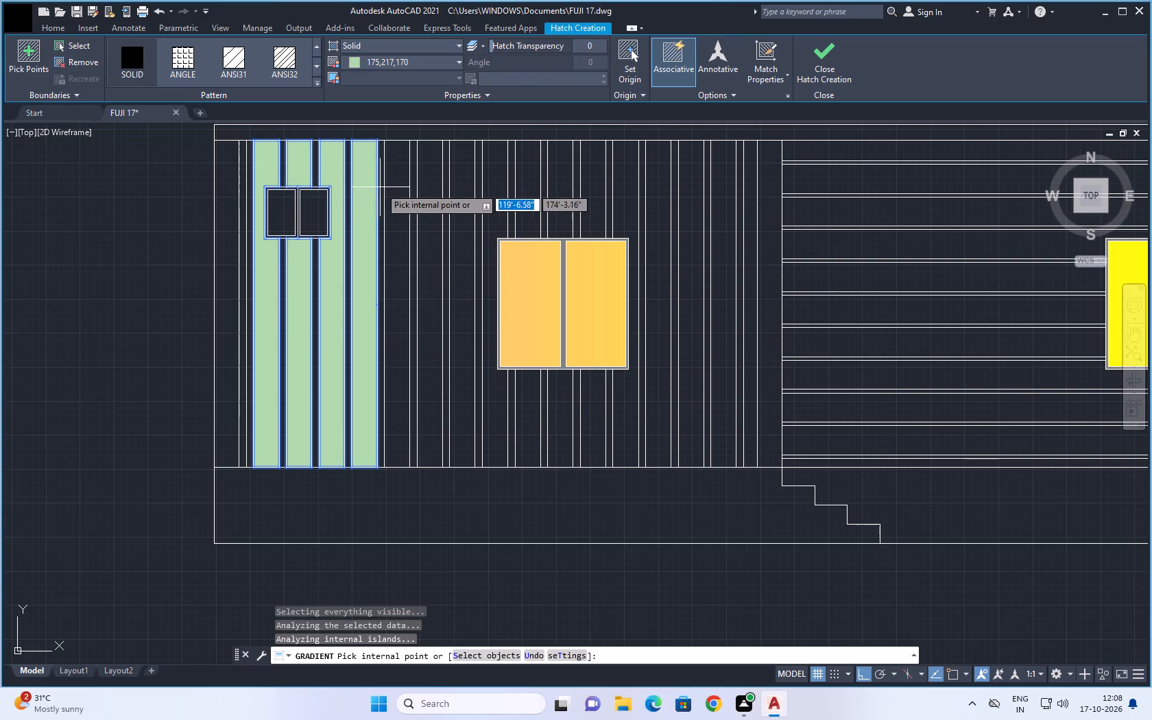
click(395, 187)
click(429, 192)
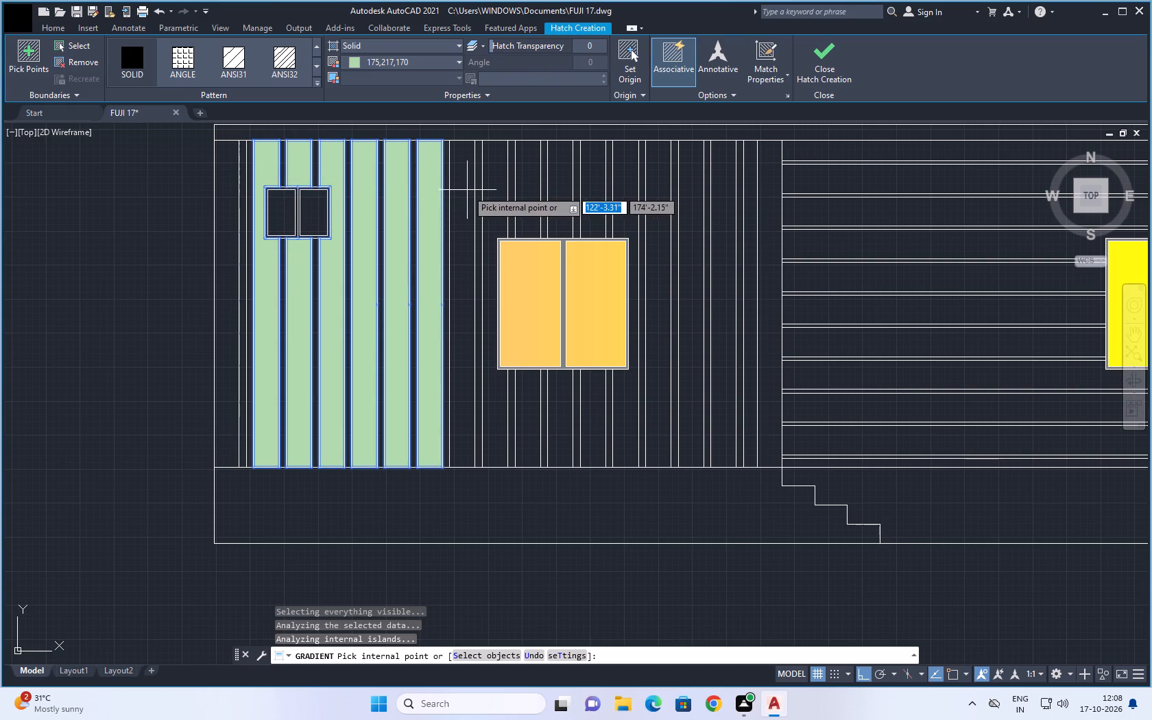
Add the remaining wide vertical wall strips, from just before the orange window to the wall's right end, to the 175,217,170 solid hatch.
click(467, 190)
click(497, 183)
click(522, 186)
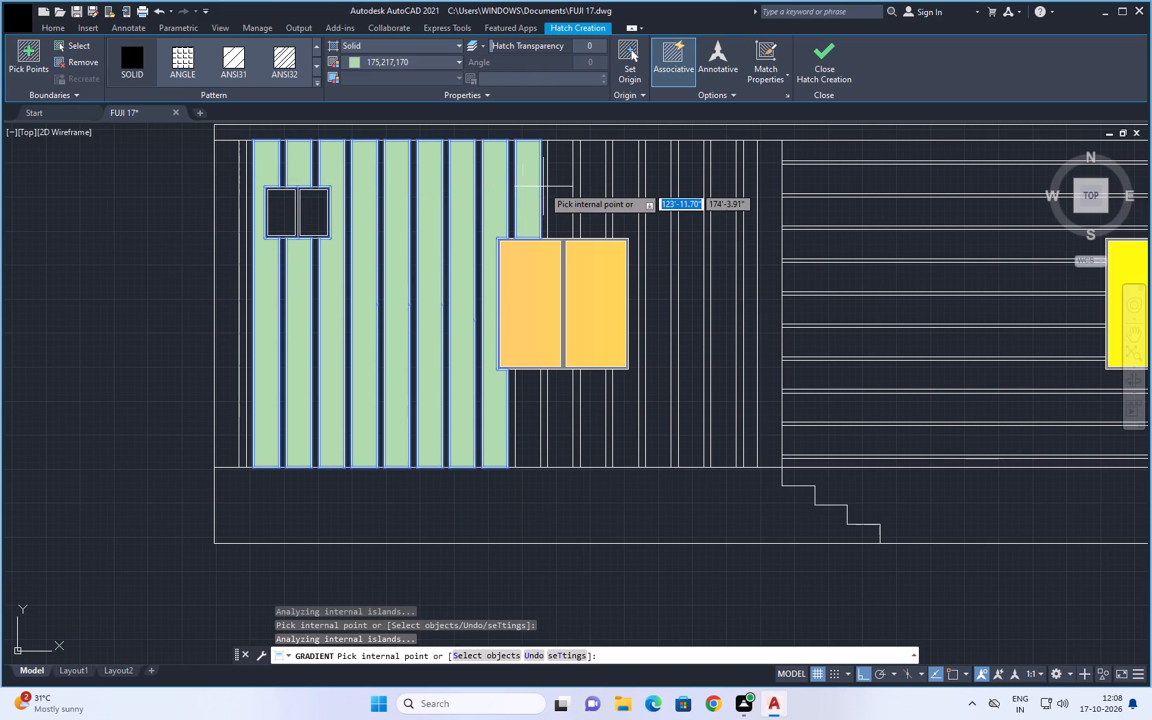
click(560, 187)
click(590, 193)
click(625, 201)
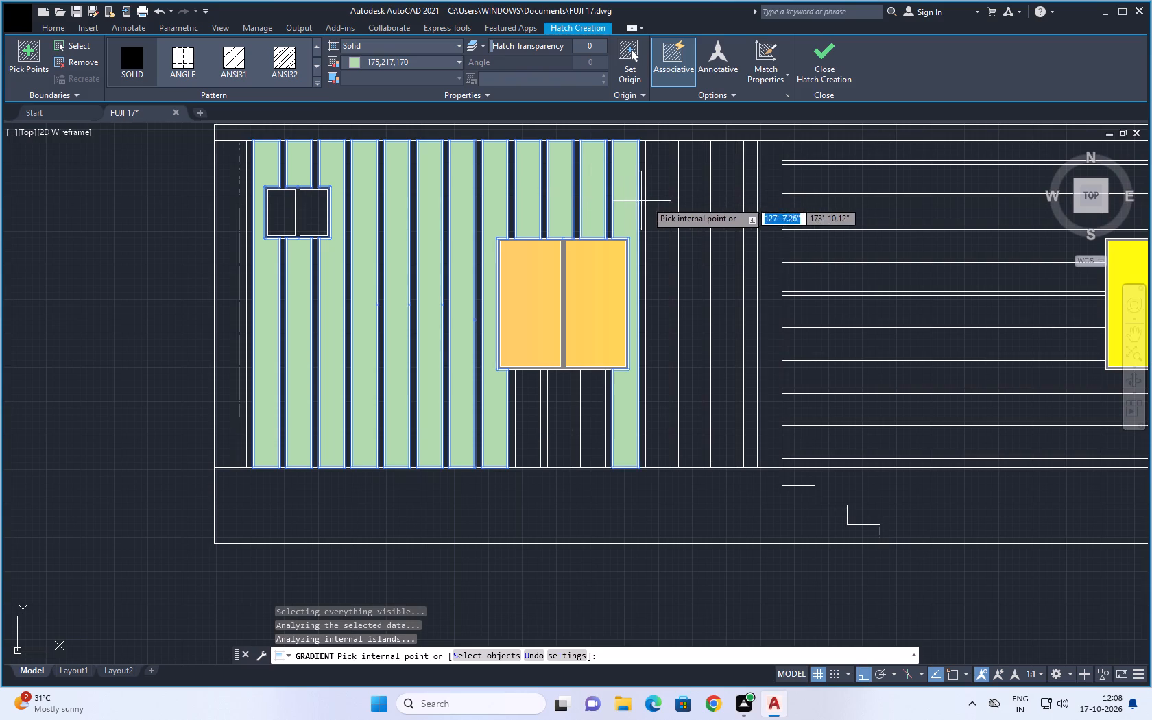
click(660, 197)
click(695, 200)
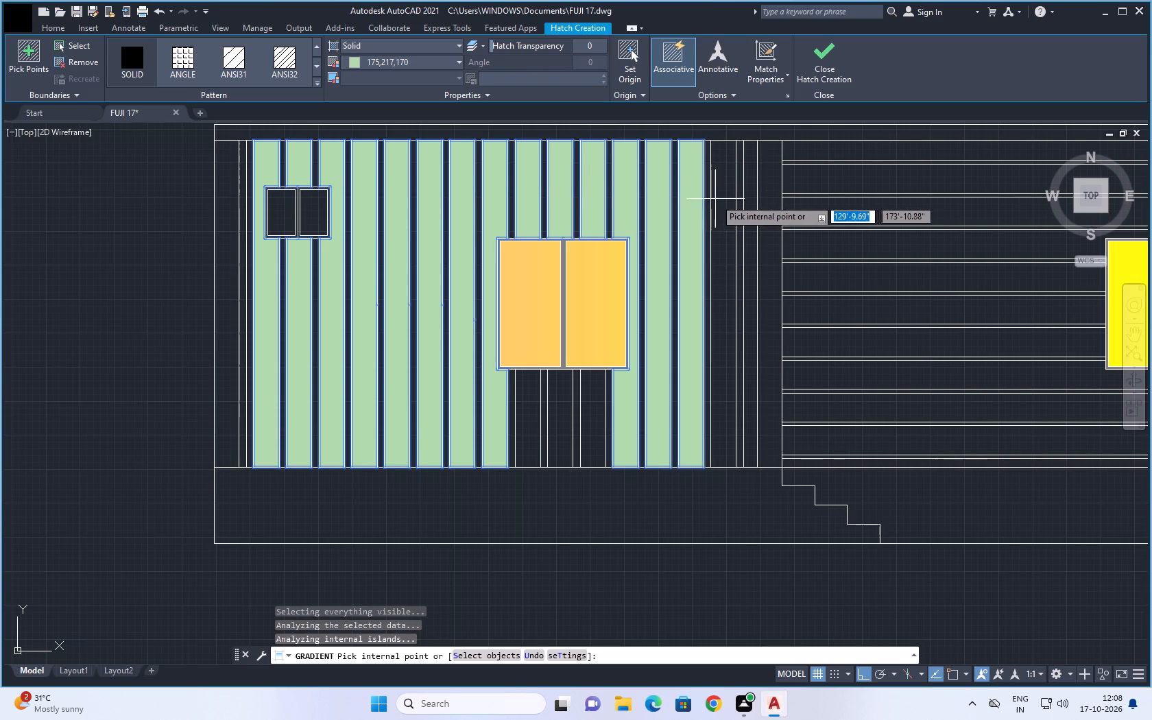
click(723, 197)
scroll(742, 211, up, 3)
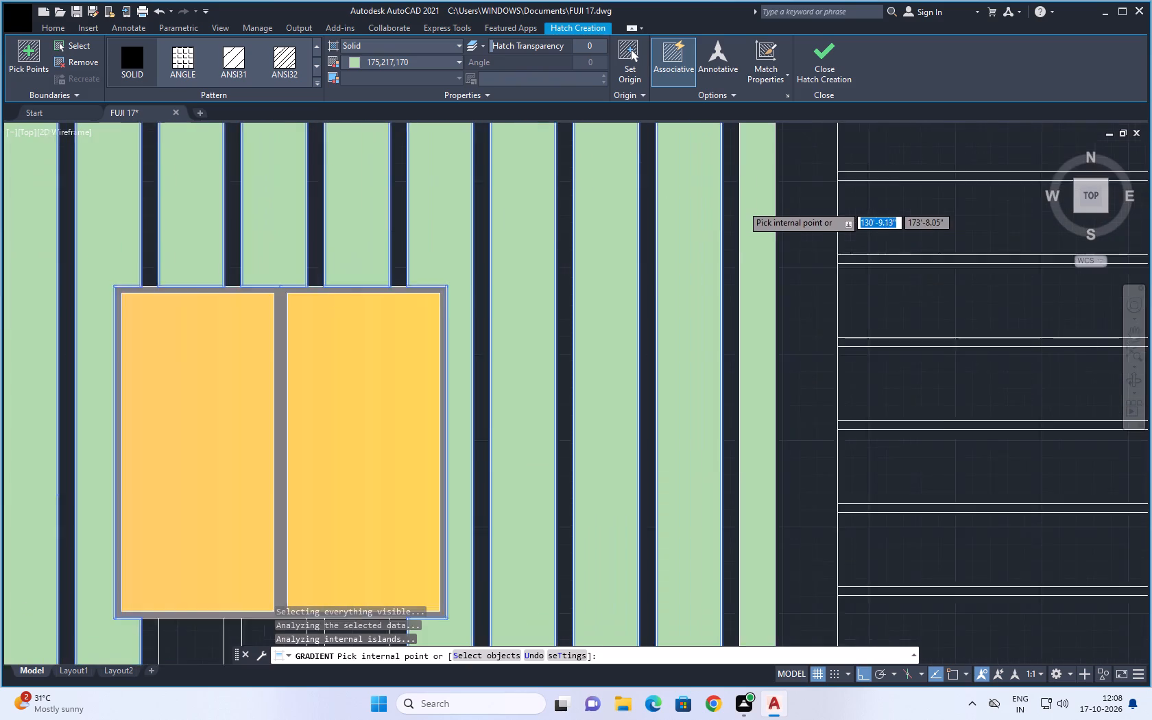
click(758, 200)
scroll(668, 310, down, 3)
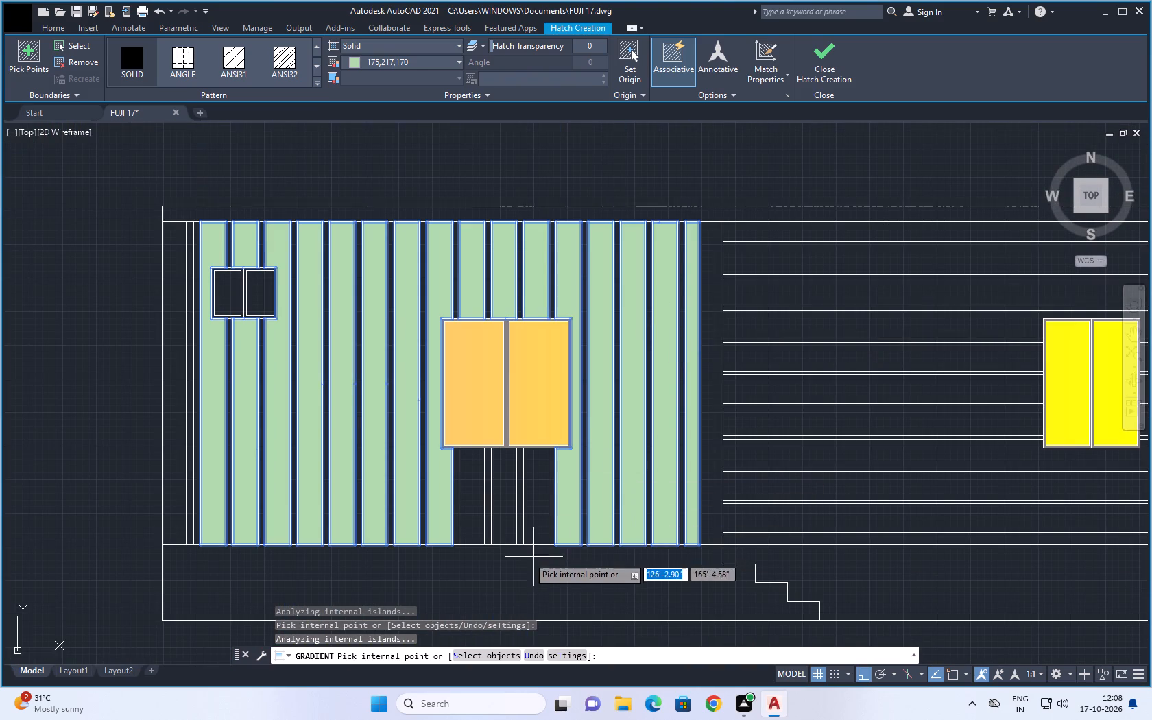
Add the three wide wall strips below the orange window to the 175,217,170 solid hatch.
scroll(468, 503, up, 1)
click(466, 499)
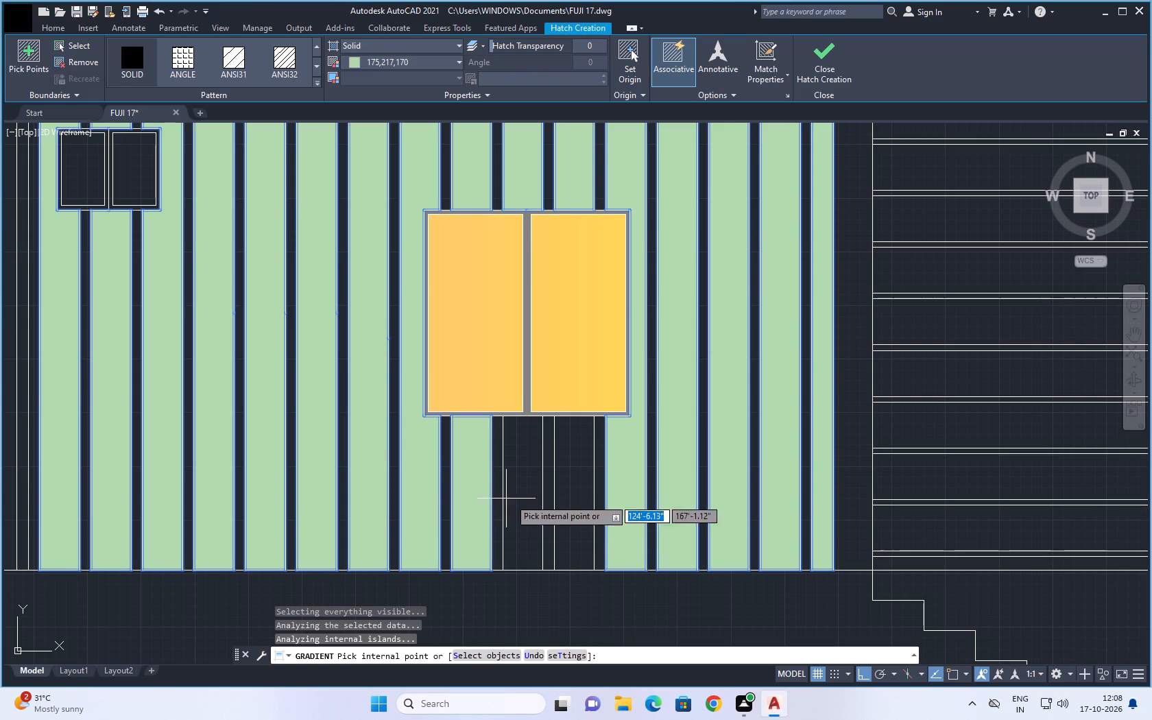
click(526, 497)
click(573, 498)
scroll(350, 427, down, 2)
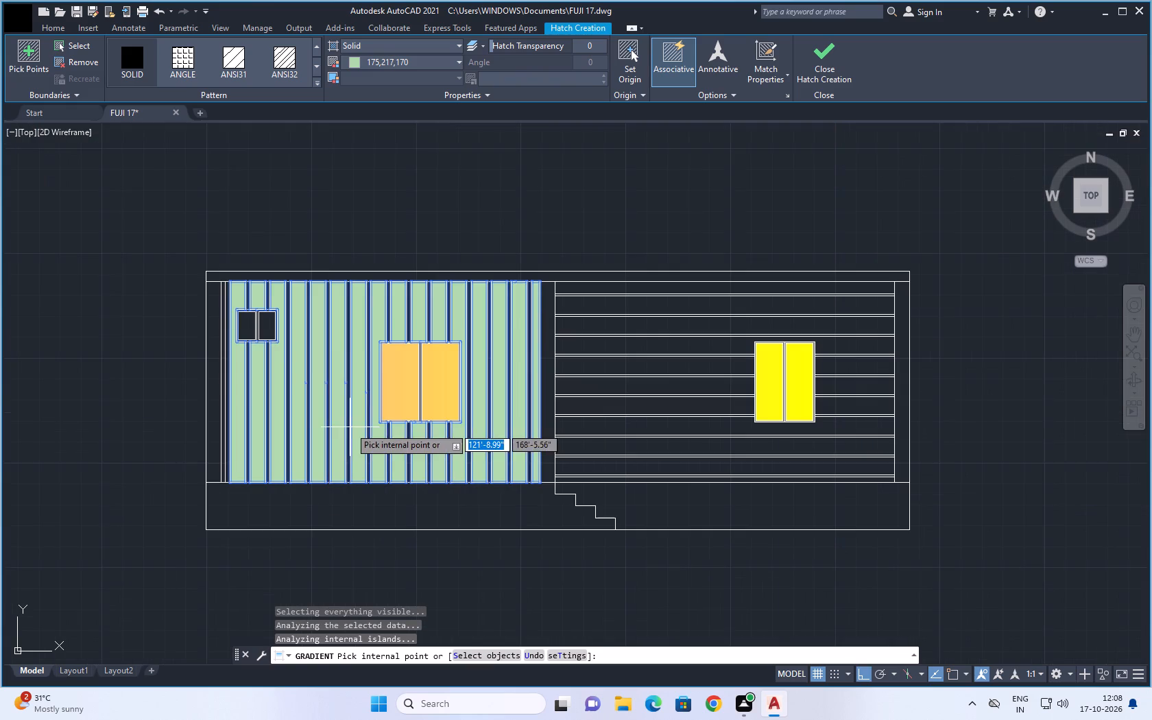
Try again to add the narrow strip at the striped wall's left end to the solid hatch, and finish the hatch.
scroll(189, 350, up, 4)
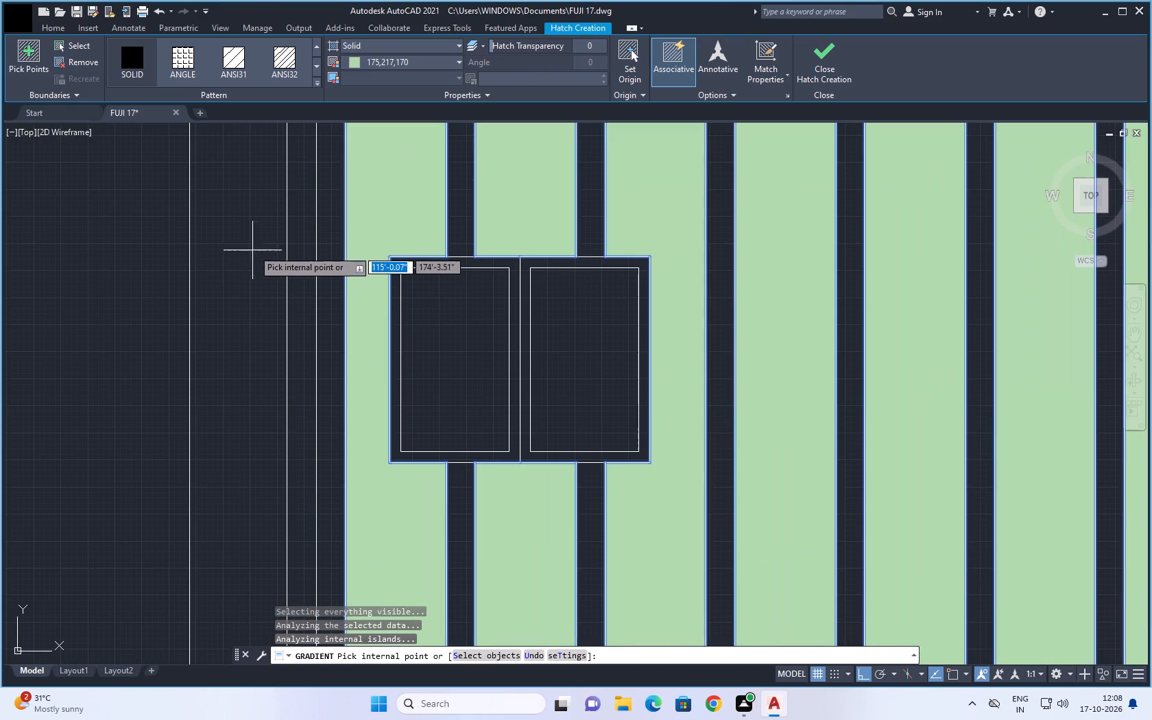
scroll(270, 239, down, 1)
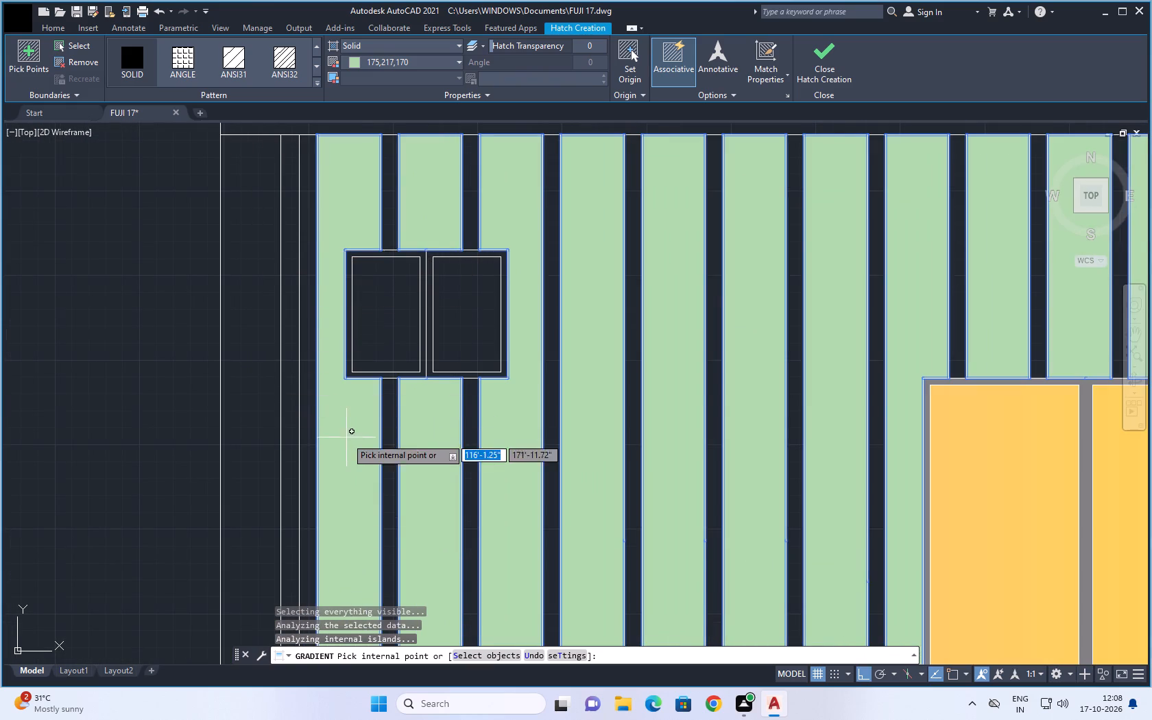
scroll(276, 297, up, 3)
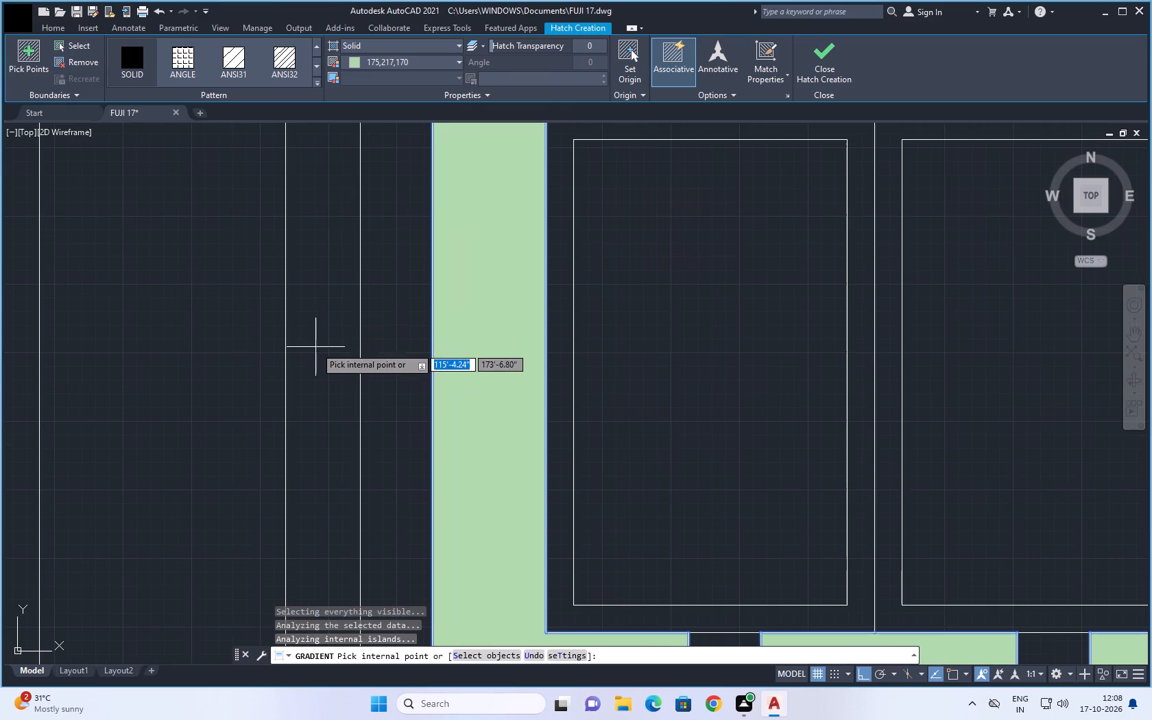
scroll(323, 333, down, 2)
scroll(342, 396, down, 1)
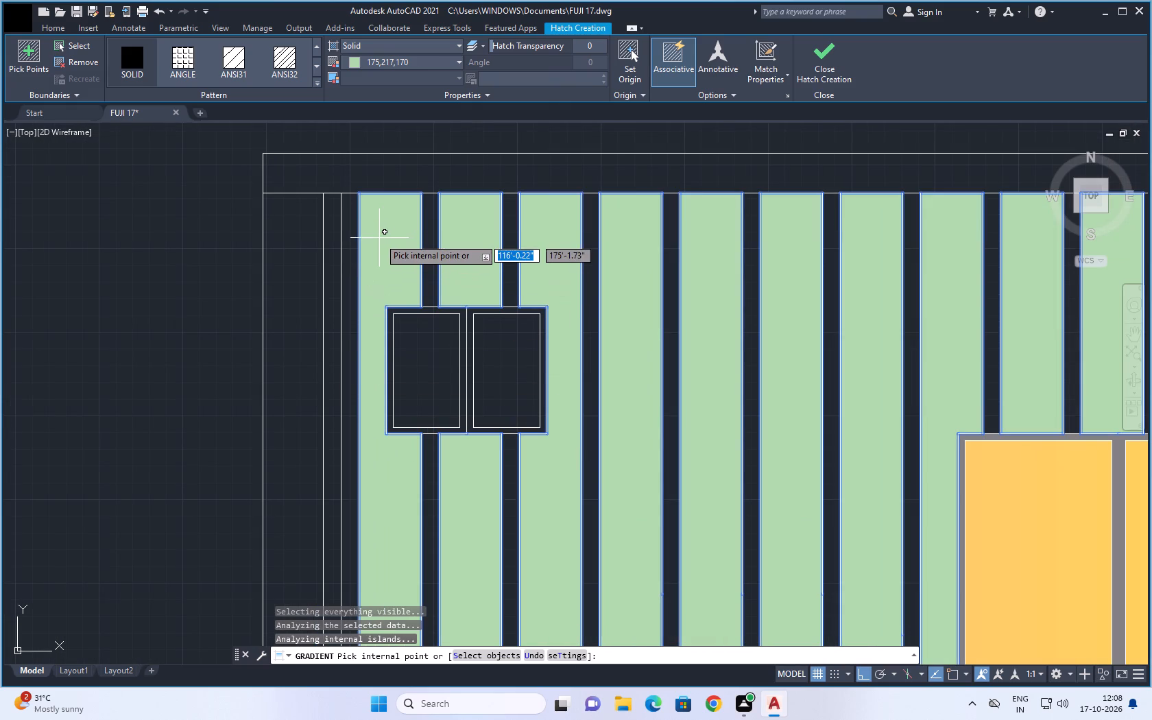
scroll(361, 221, up, 2)
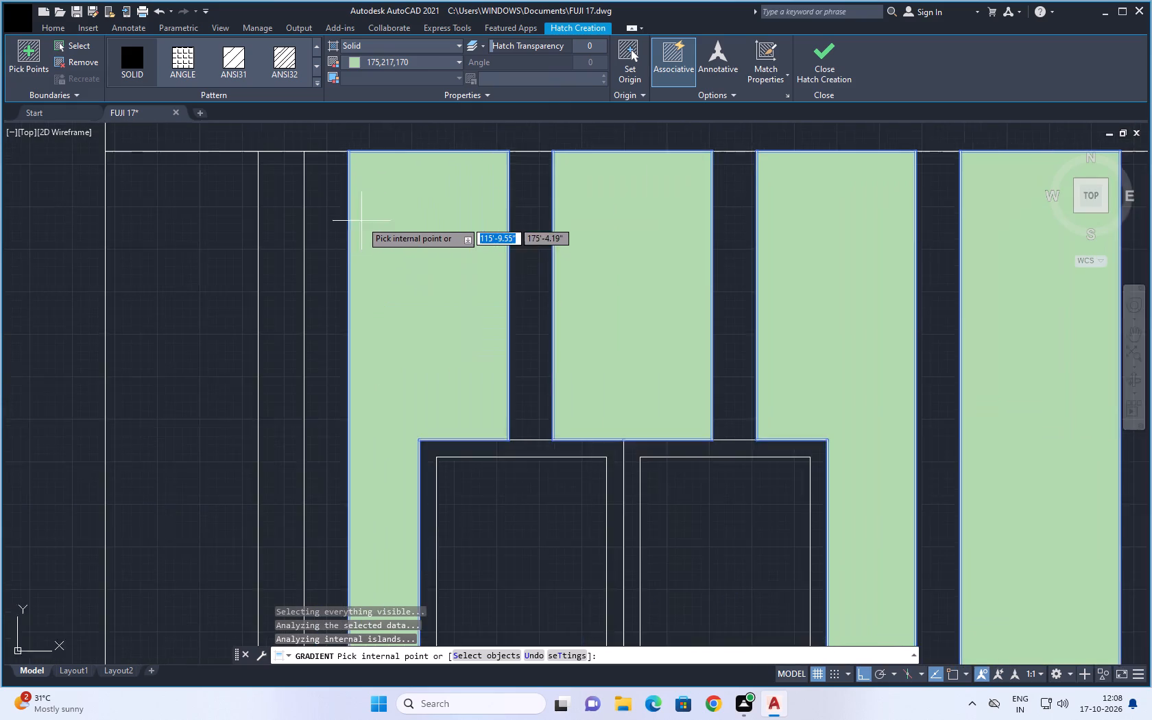
scroll(361, 221, up, 1)
click(227, 202)
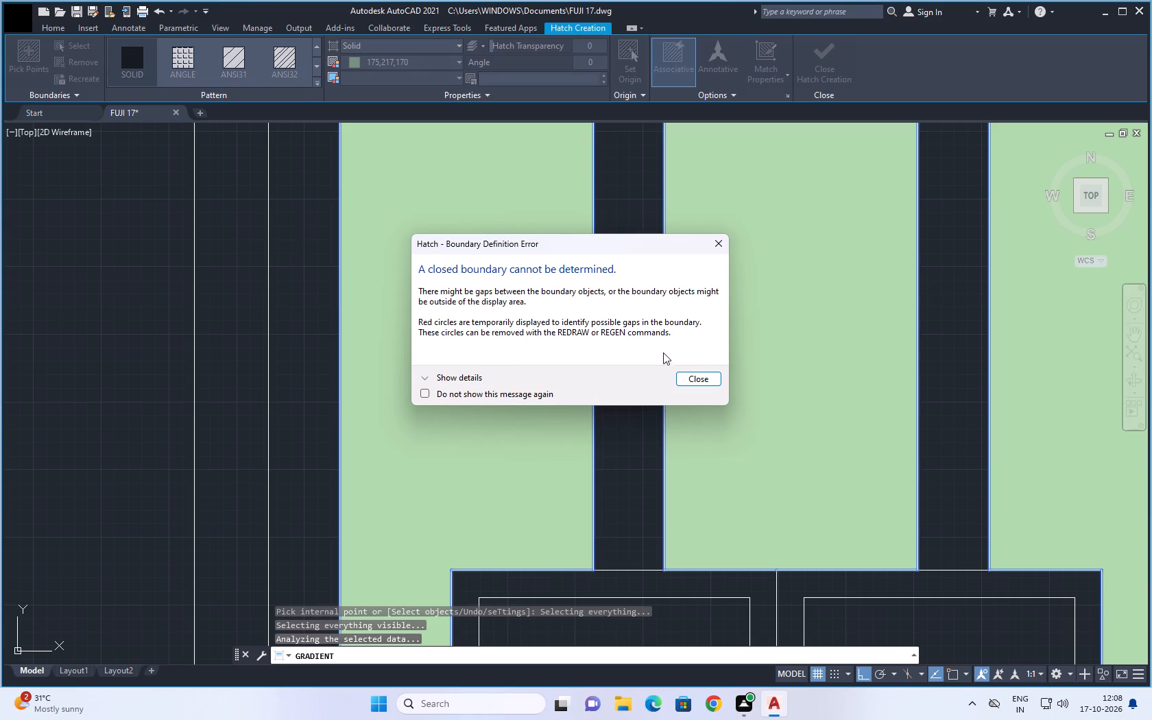
click(697, 382)
scroll(529, 396, down, 1)
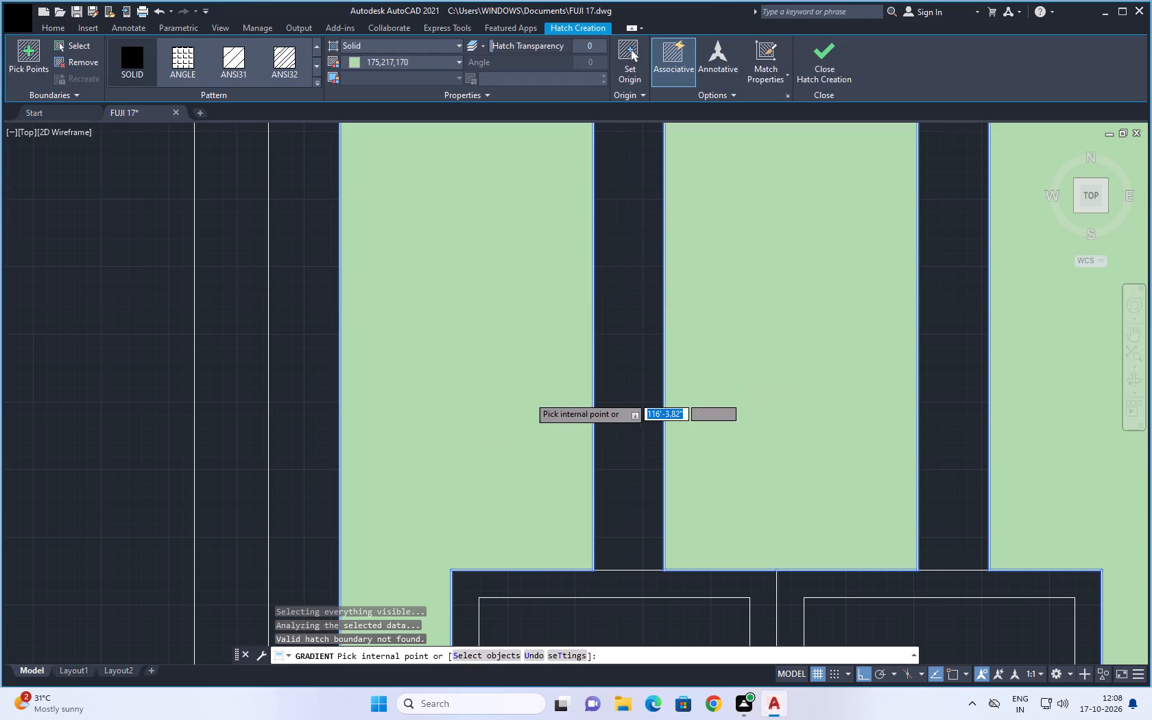
scroll(529, 397, down, 3)
click(819, 53)
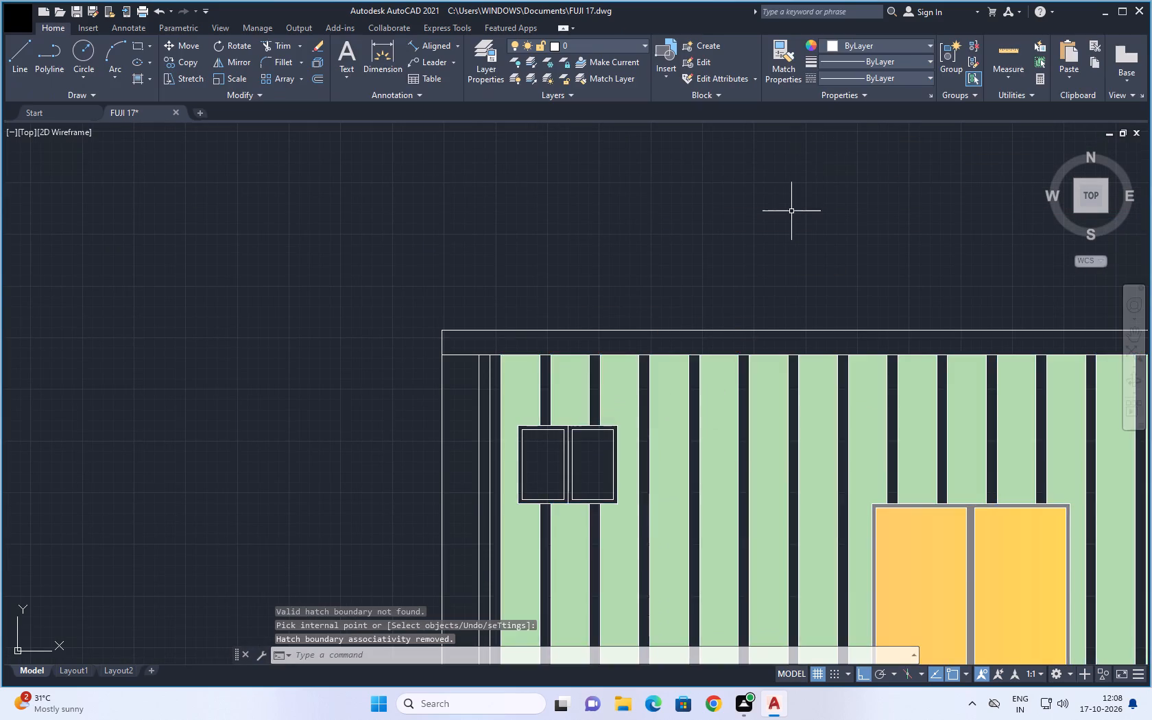
Draw a line across the bottom of the narrow left-end wall strip, between the lower ends of its two vertical edges.
scroll(791, 216, down, 2)
middle_drag(746, 256, 525, 204)
scroll(490, 458, up, 1)
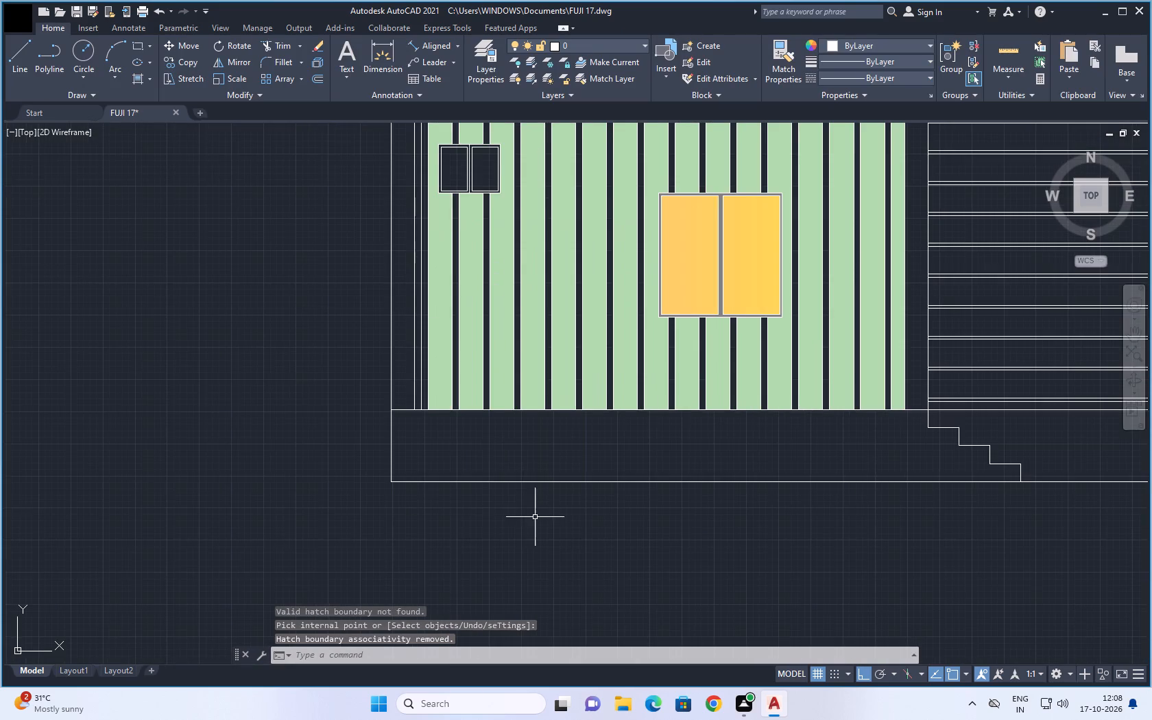
middle_drag(536, 518, 458, 578)
scroll(362, 505, up, 1)
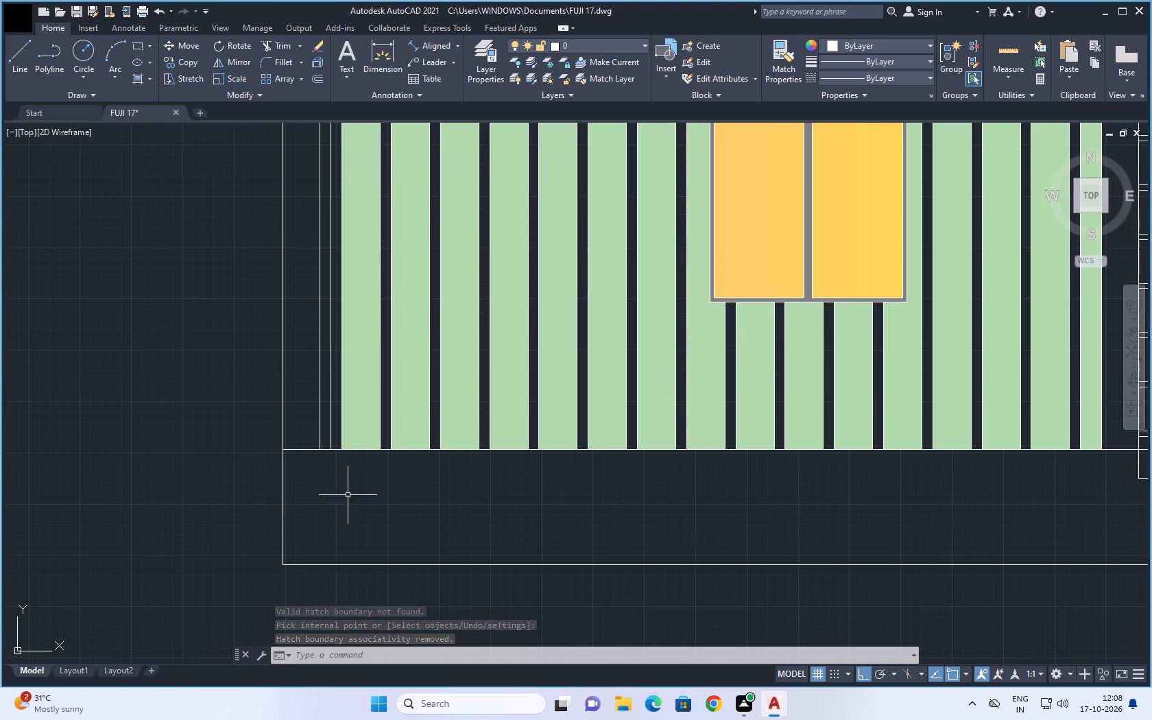
click(12, 41)
scroll(317, 466, up, 1)
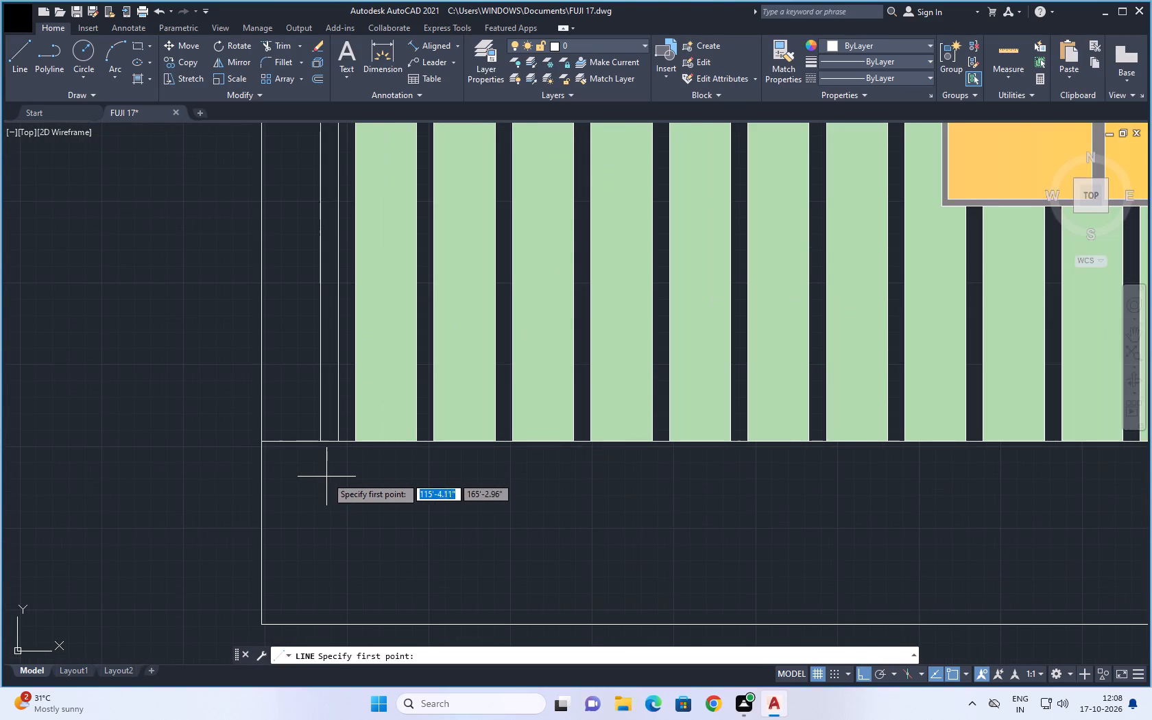
middle_drag(347, 479, 297, 550)
scroll(283, 529, up, 1)
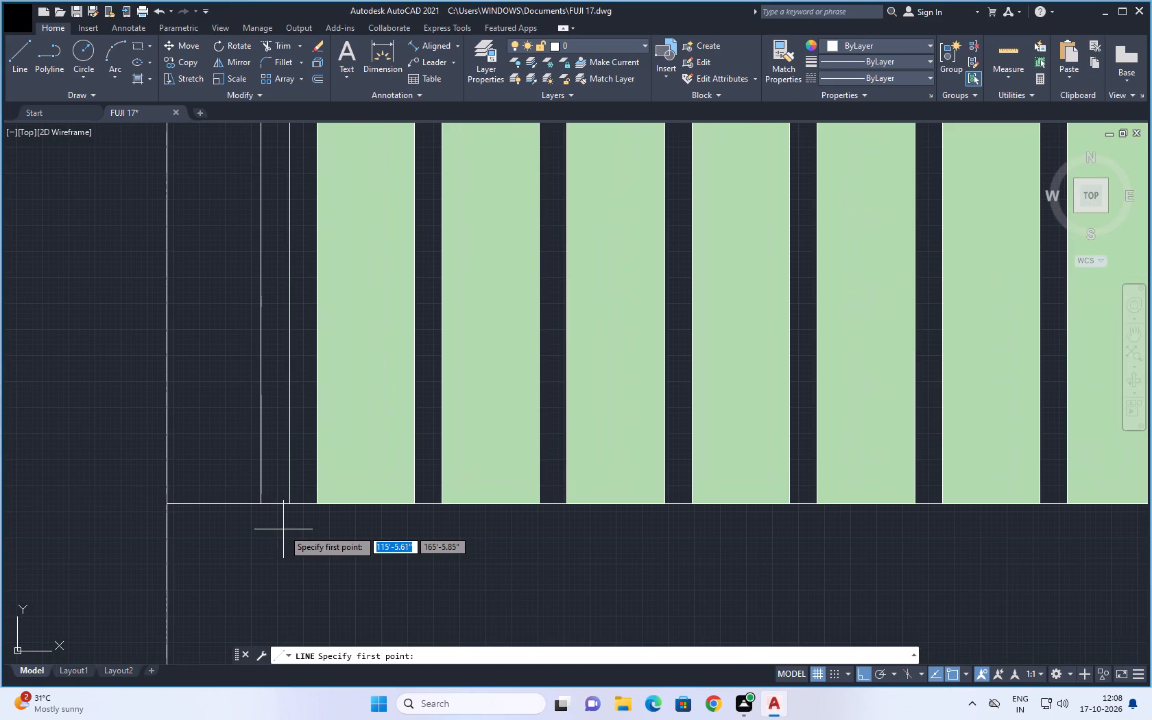
scroll(283, 529, up, 1)
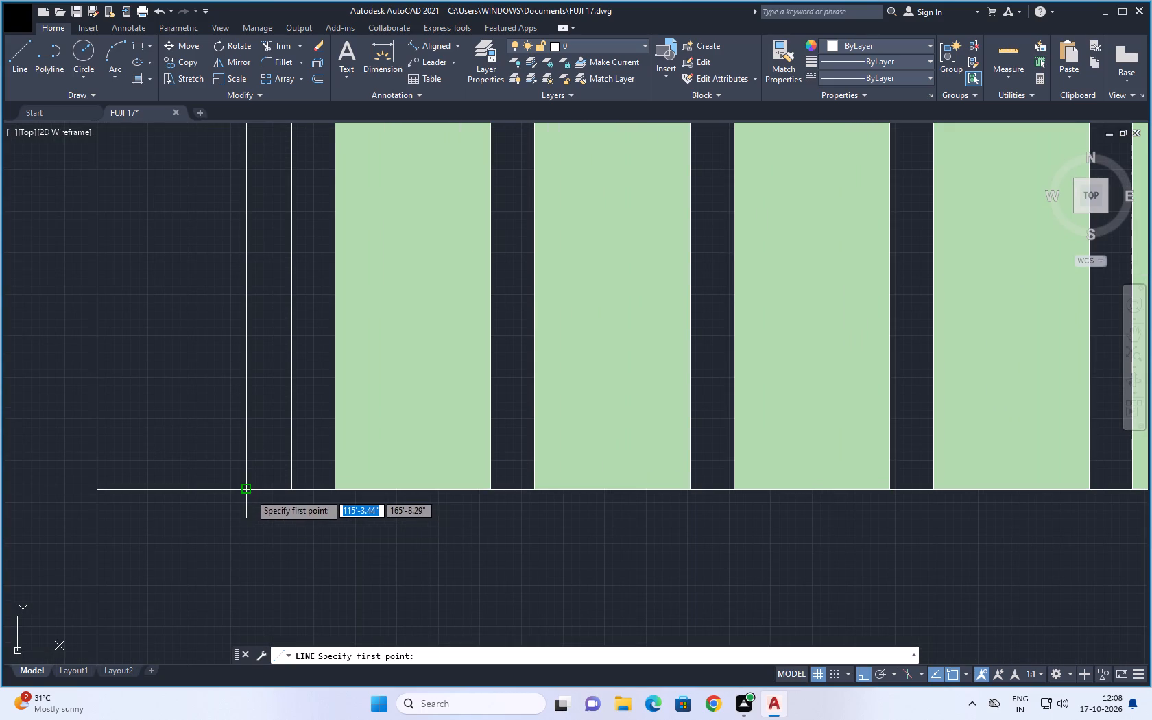
click(250, 493)
click(292, 489)
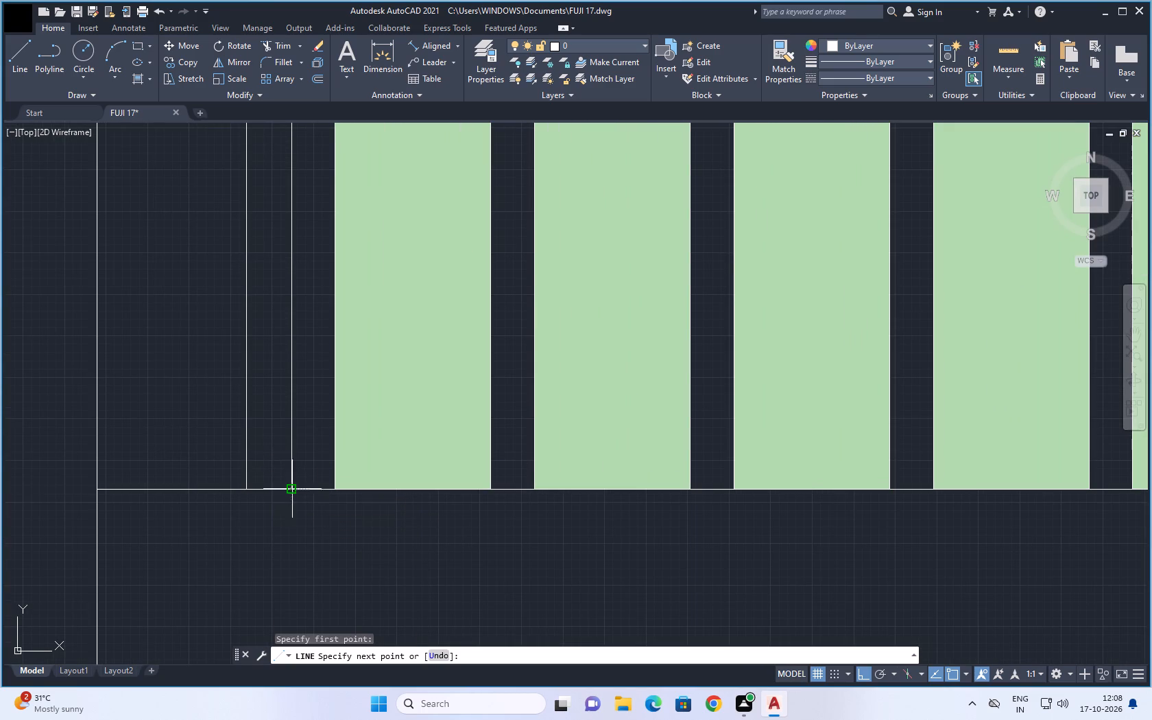
key(Escape)
Draw a line across the top of the same narrow wall strip, between the upper ends of its two vertical edges.
scroll(263, 415, down, 4)
middle_drag(259, 364, 247, 616)
scroll(250, 356, up, 4)
key(space)
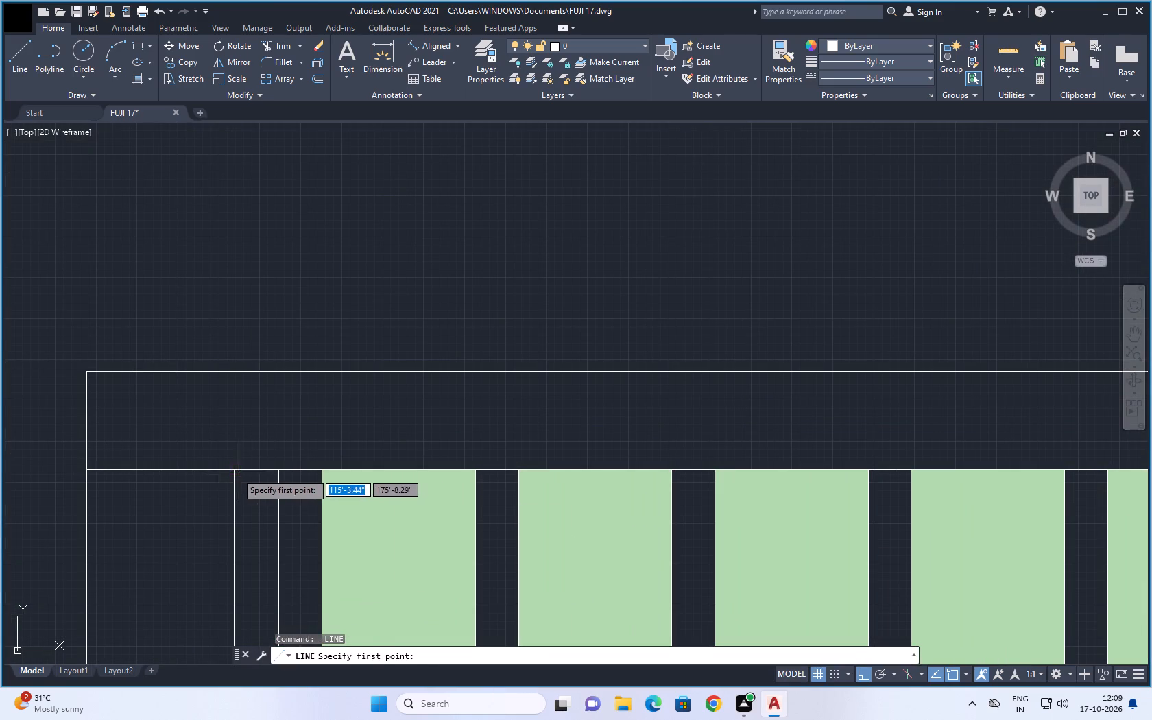
click(235, 472)
click(282, 470)
key(Escape)
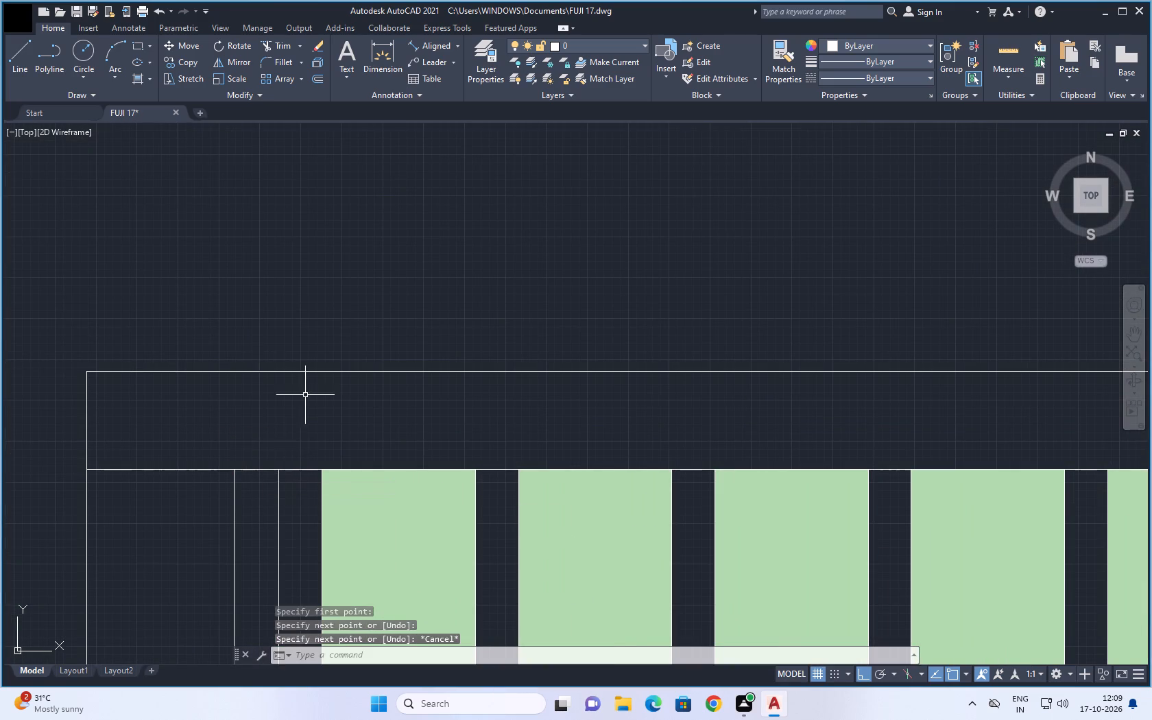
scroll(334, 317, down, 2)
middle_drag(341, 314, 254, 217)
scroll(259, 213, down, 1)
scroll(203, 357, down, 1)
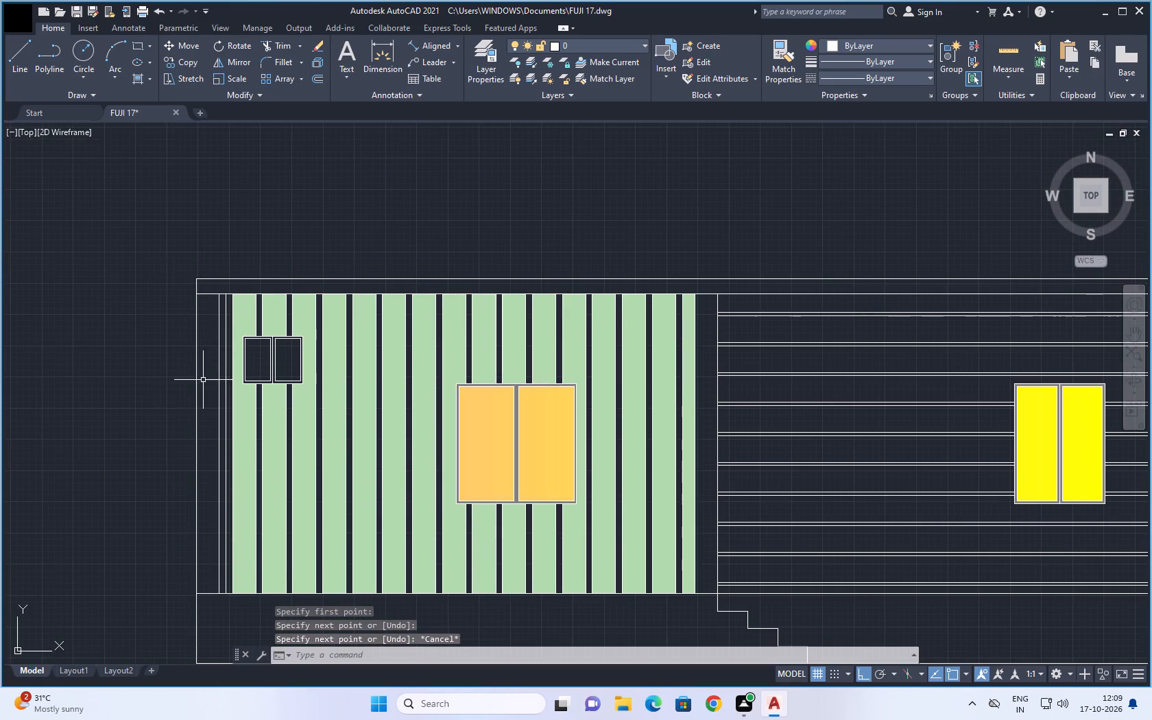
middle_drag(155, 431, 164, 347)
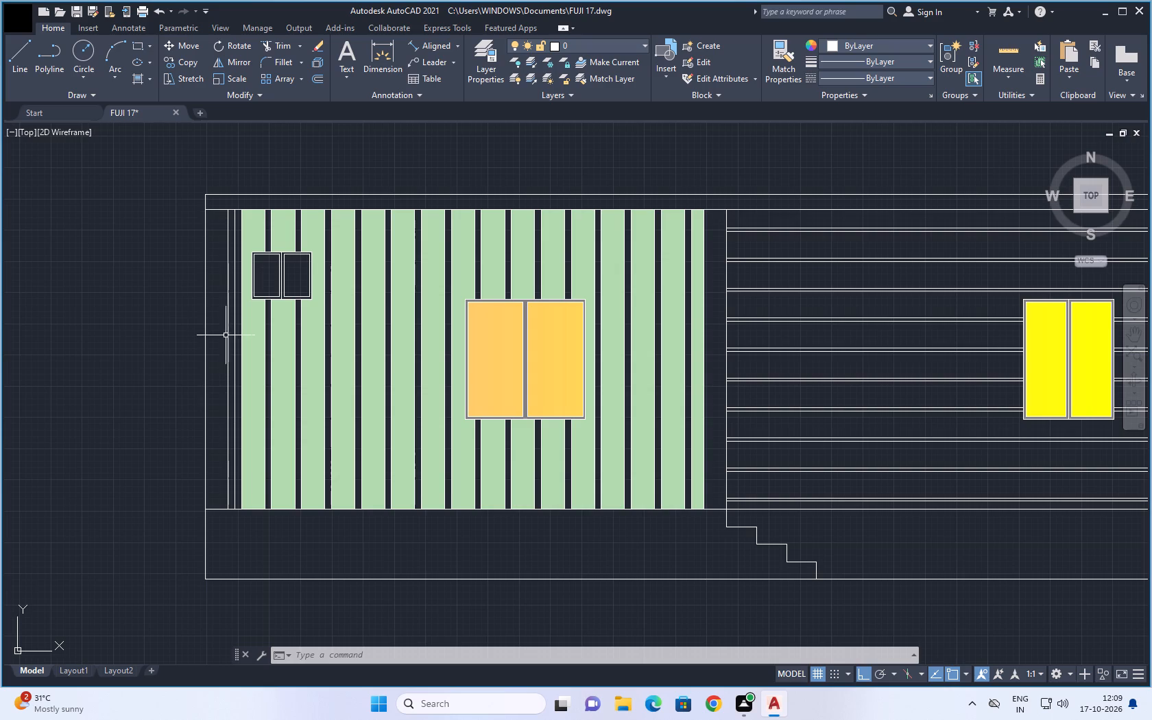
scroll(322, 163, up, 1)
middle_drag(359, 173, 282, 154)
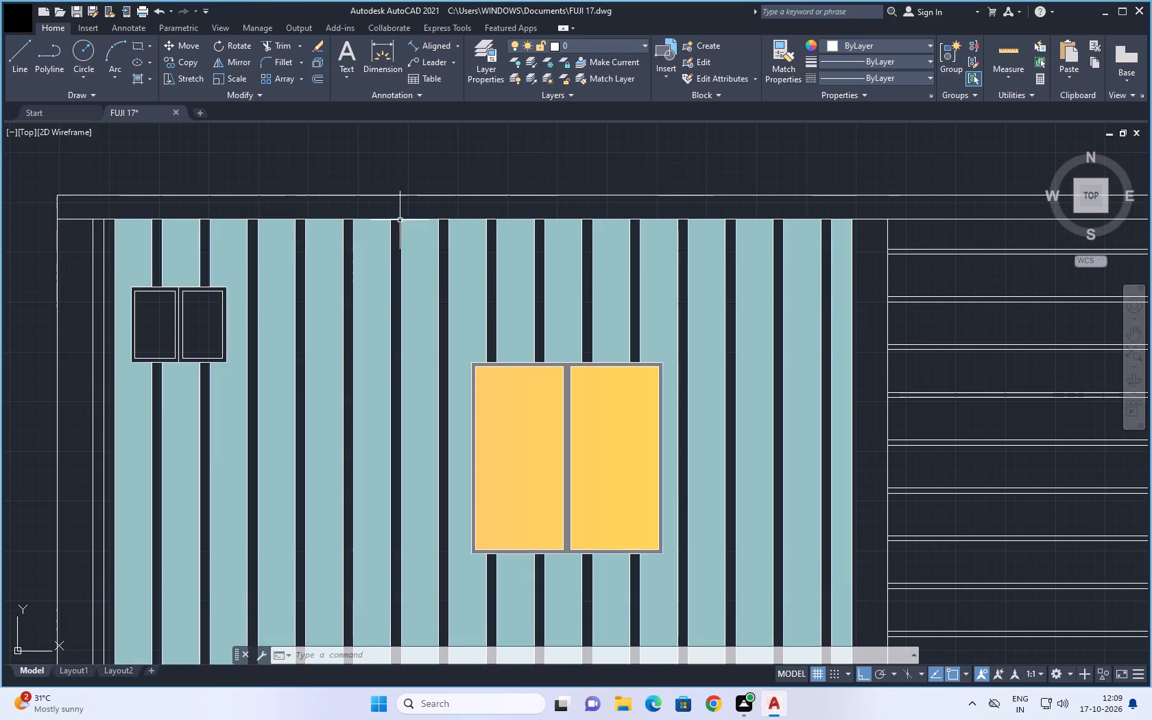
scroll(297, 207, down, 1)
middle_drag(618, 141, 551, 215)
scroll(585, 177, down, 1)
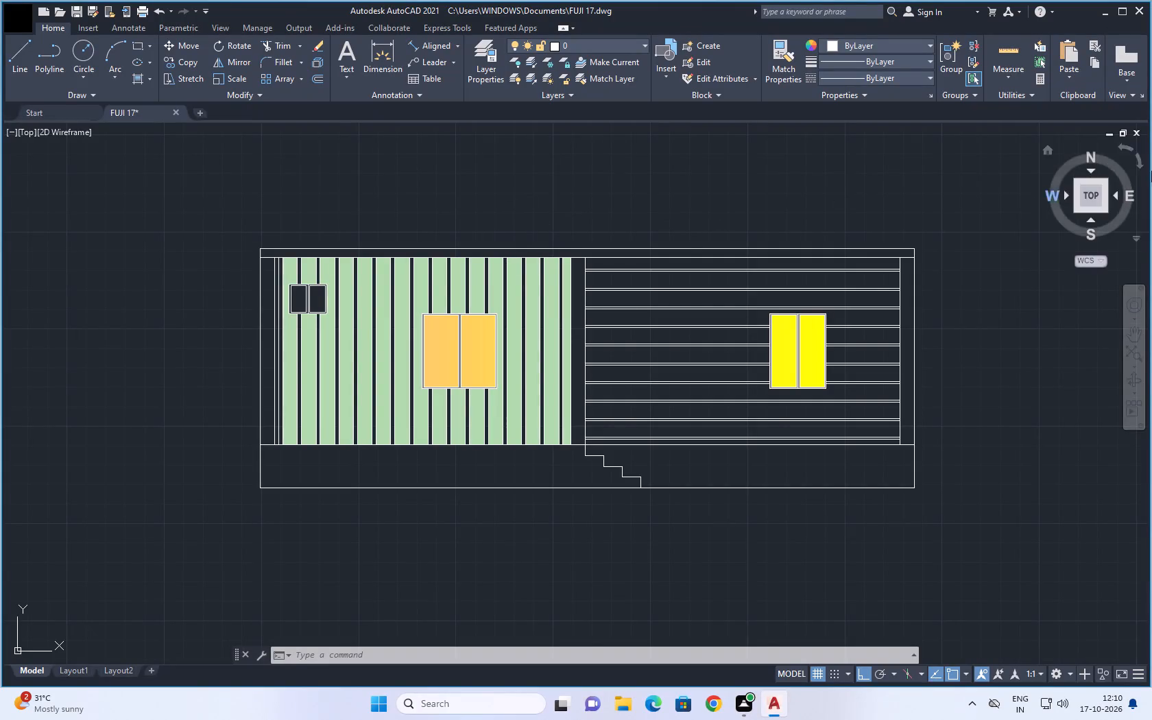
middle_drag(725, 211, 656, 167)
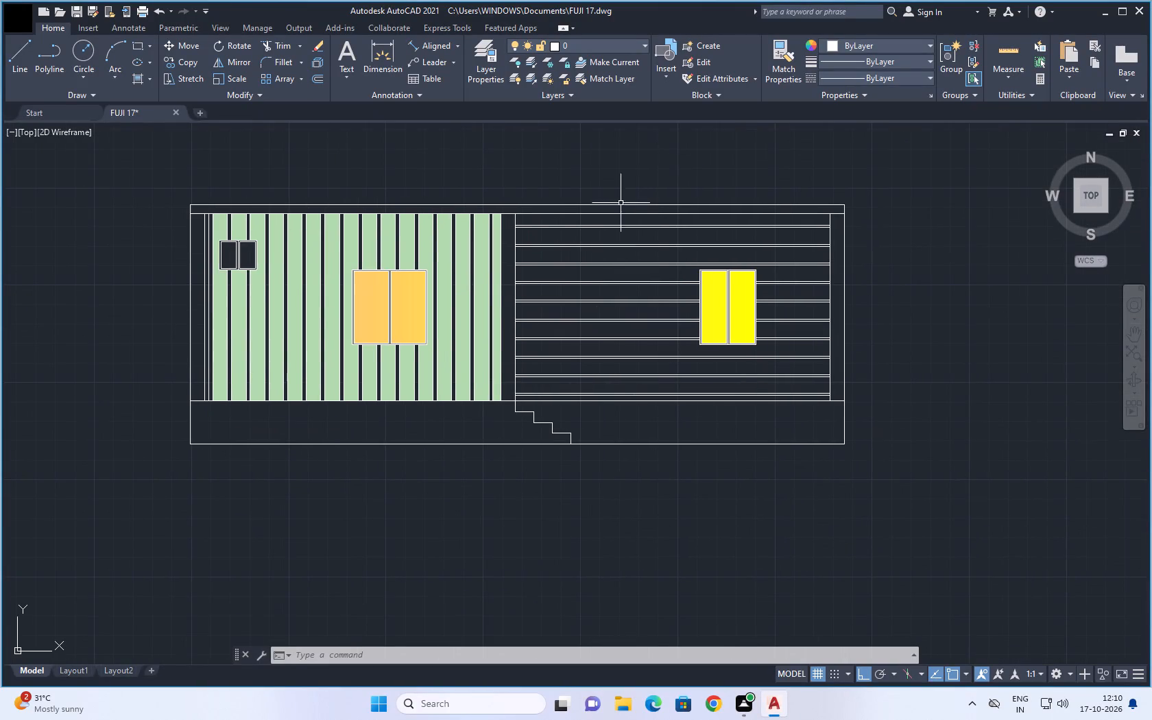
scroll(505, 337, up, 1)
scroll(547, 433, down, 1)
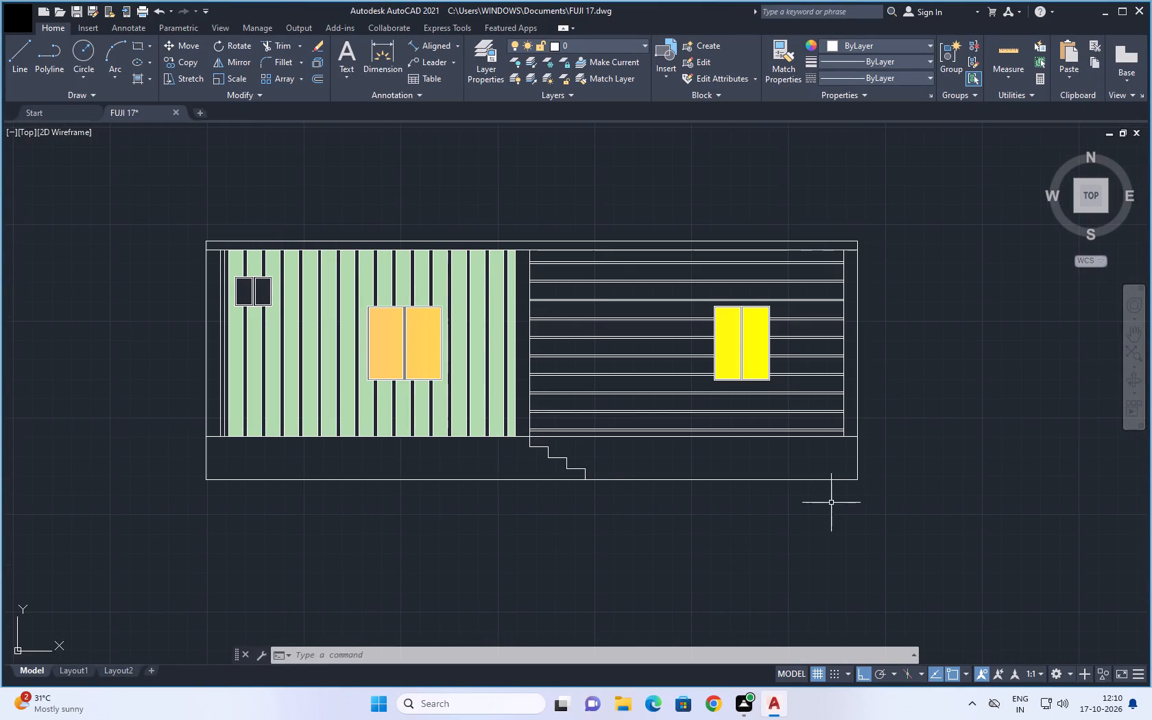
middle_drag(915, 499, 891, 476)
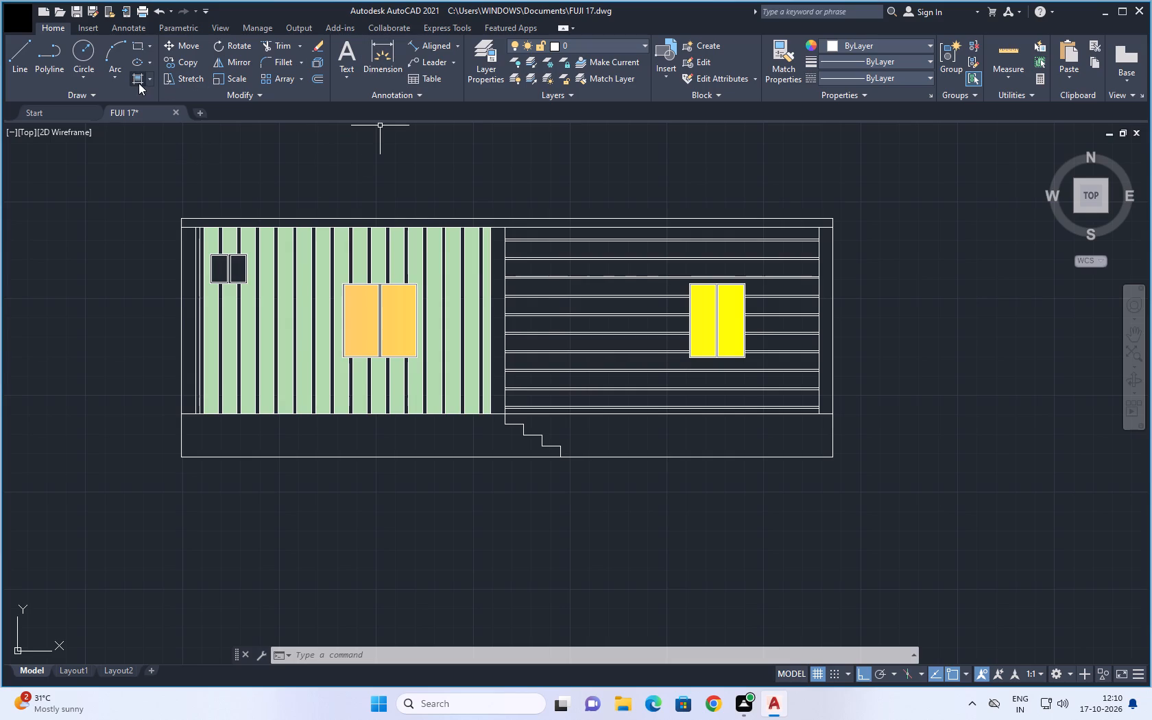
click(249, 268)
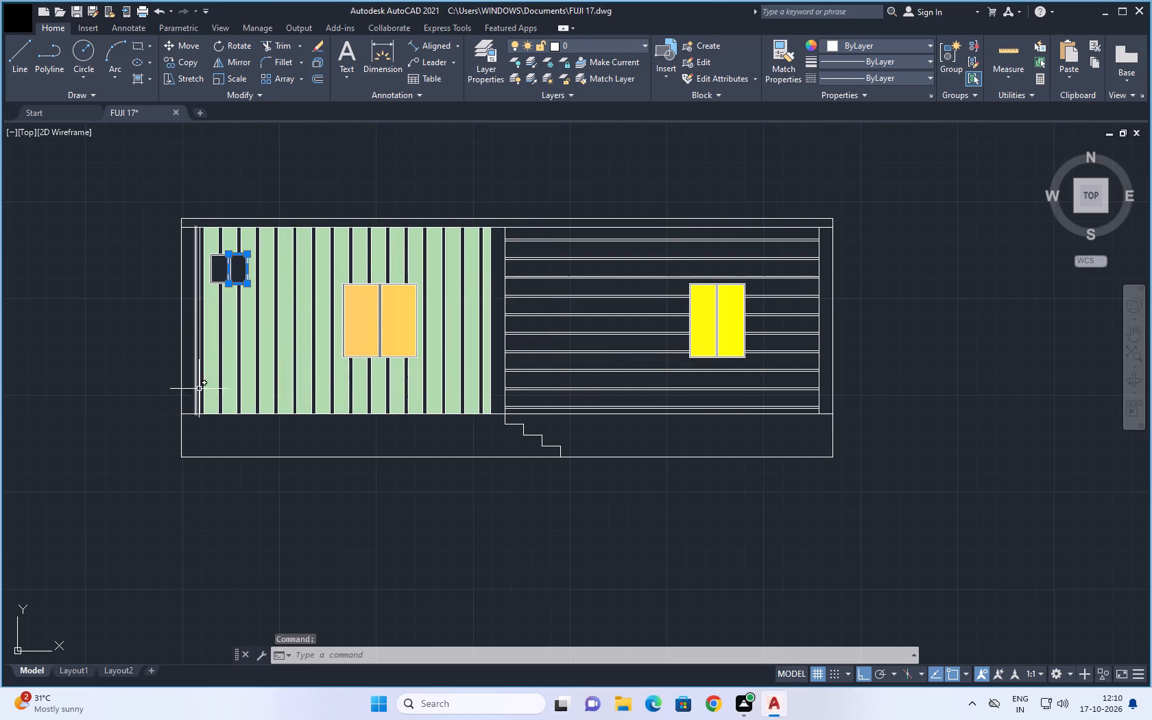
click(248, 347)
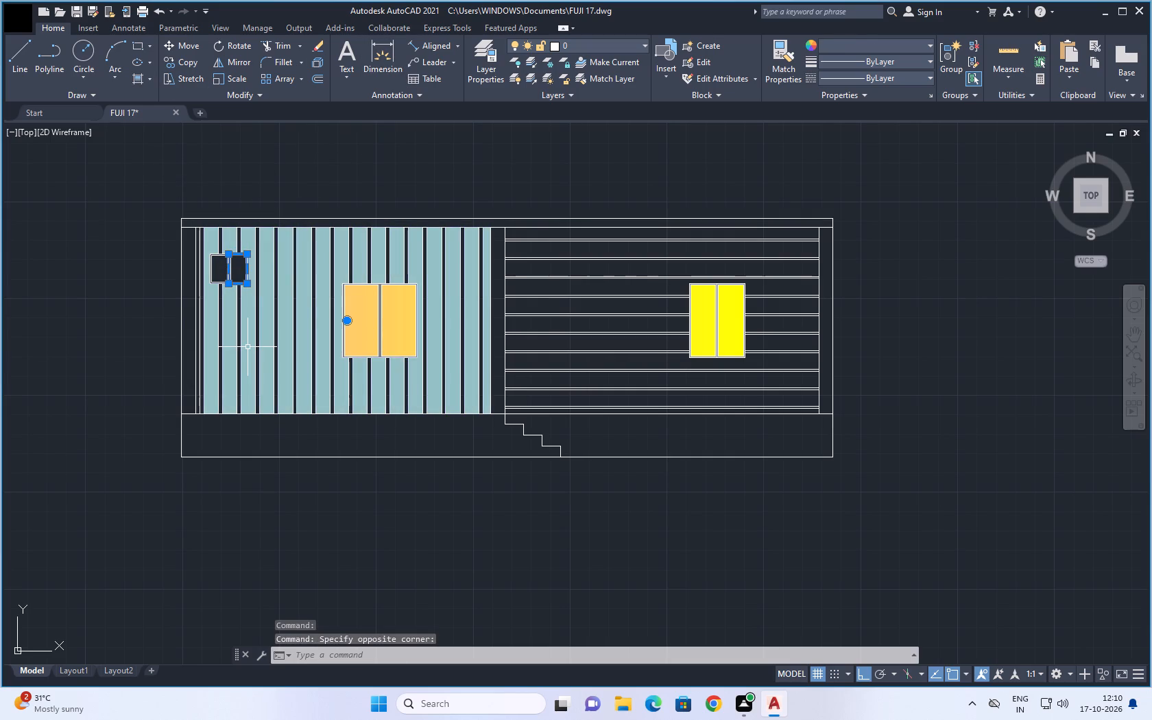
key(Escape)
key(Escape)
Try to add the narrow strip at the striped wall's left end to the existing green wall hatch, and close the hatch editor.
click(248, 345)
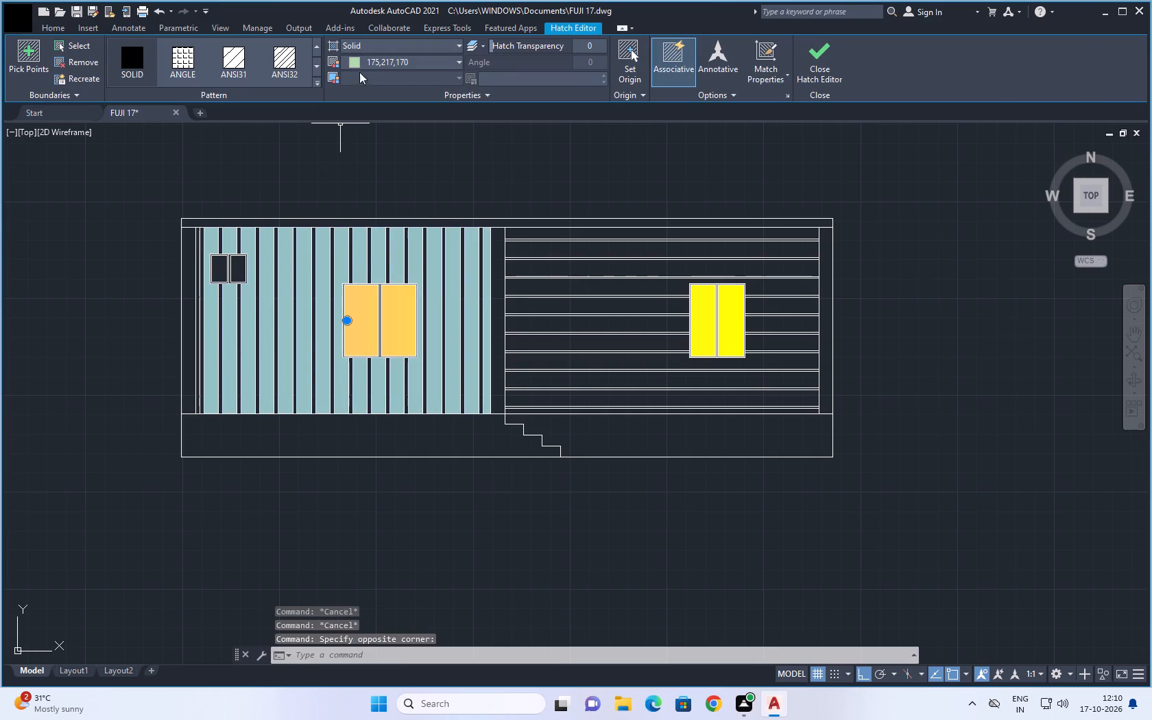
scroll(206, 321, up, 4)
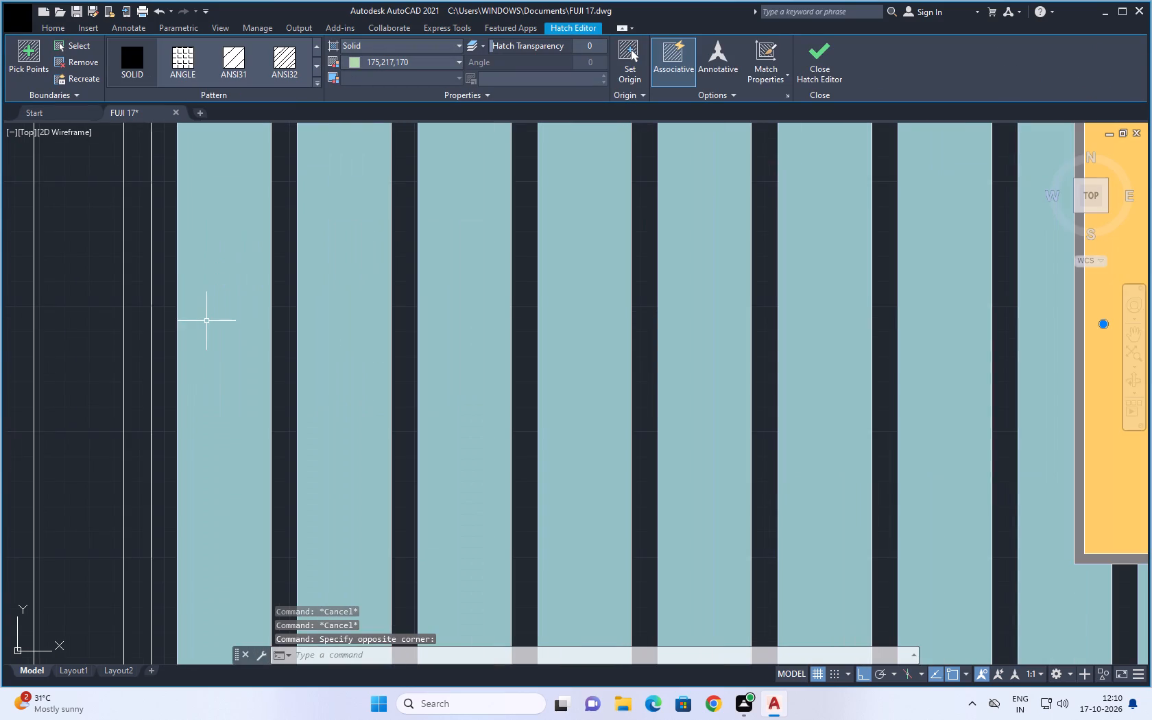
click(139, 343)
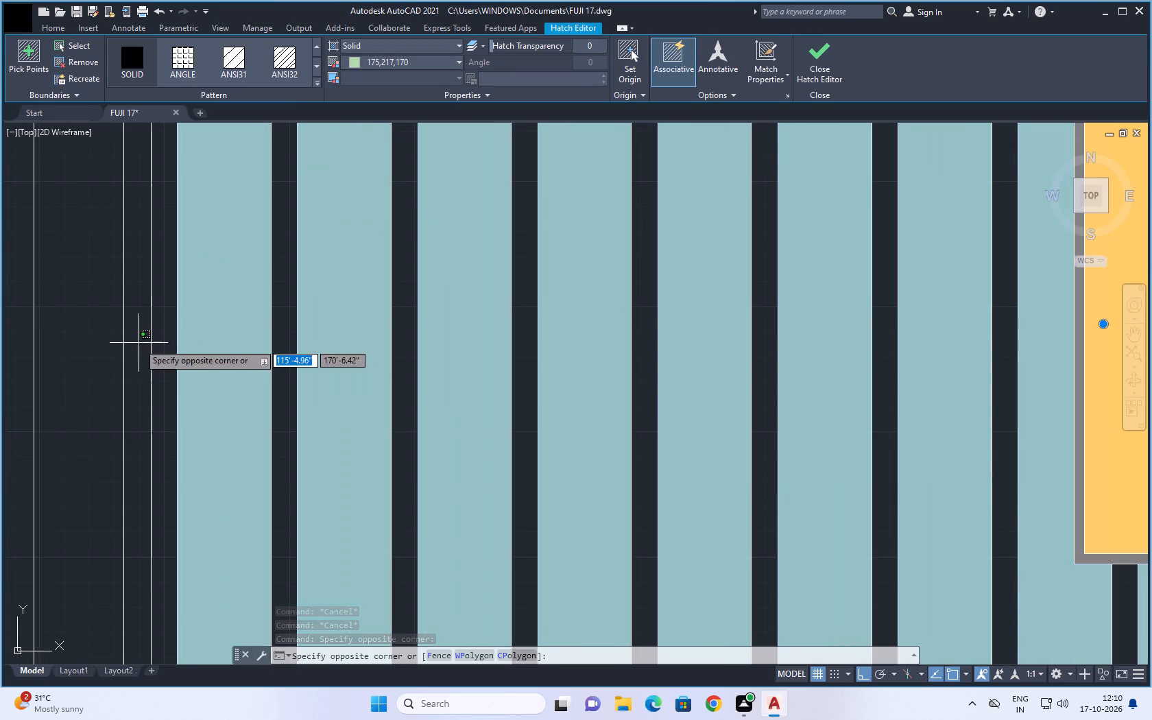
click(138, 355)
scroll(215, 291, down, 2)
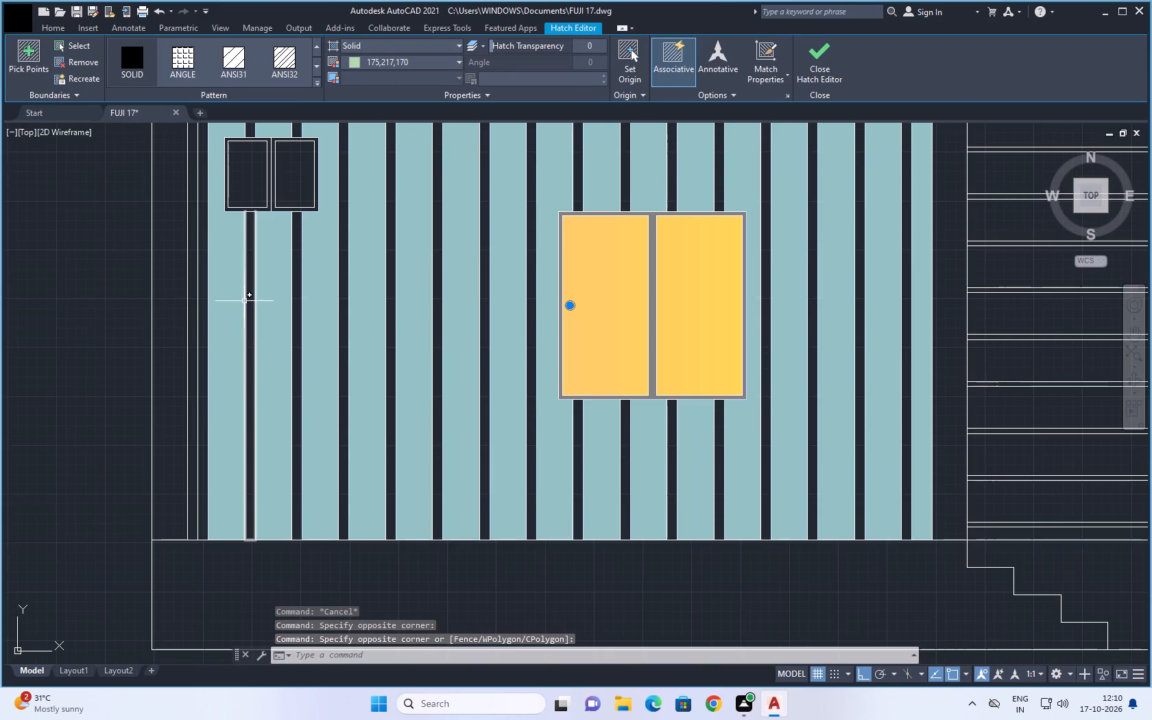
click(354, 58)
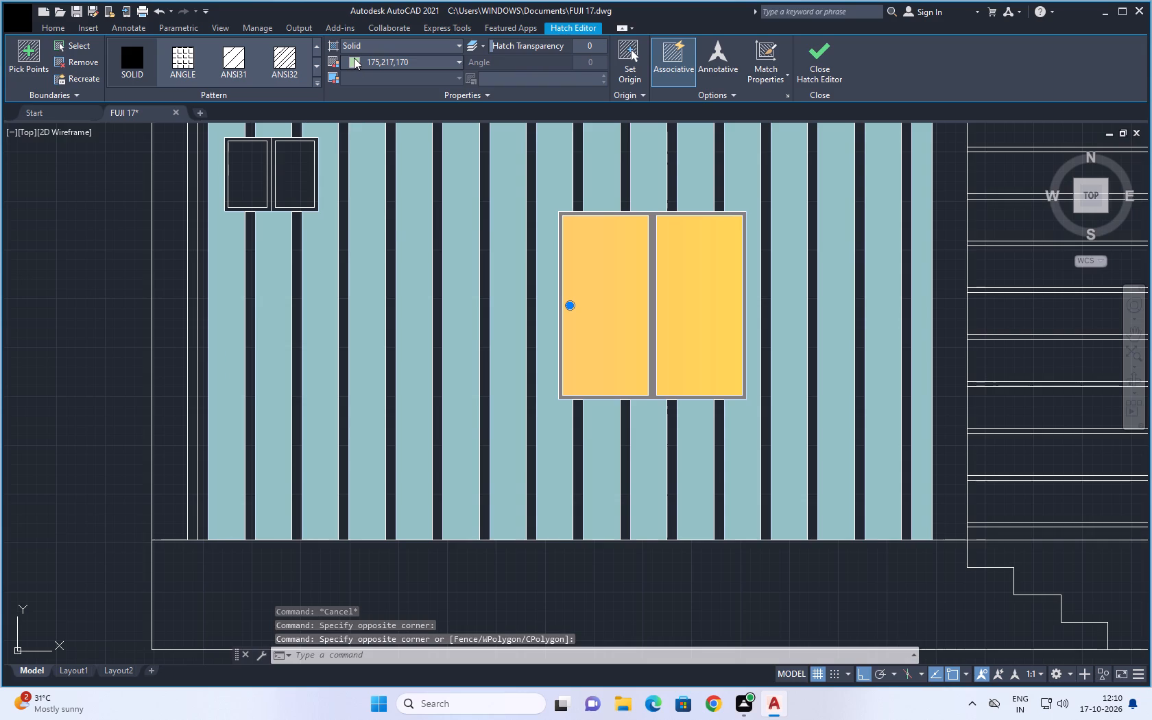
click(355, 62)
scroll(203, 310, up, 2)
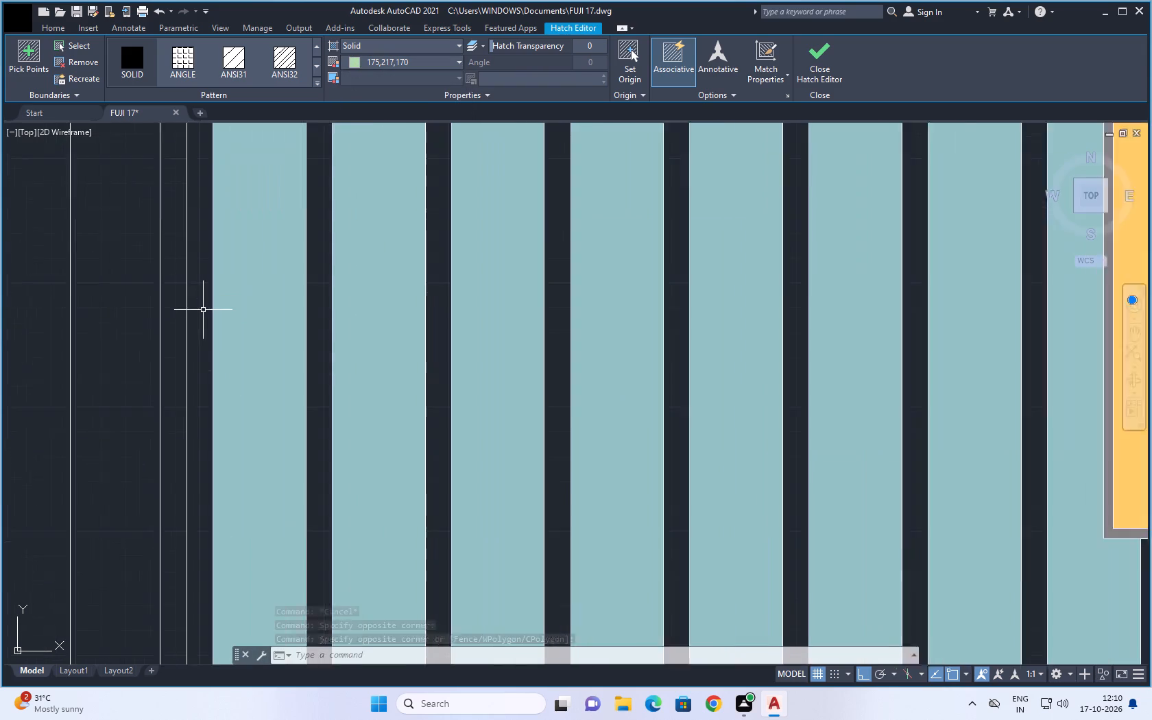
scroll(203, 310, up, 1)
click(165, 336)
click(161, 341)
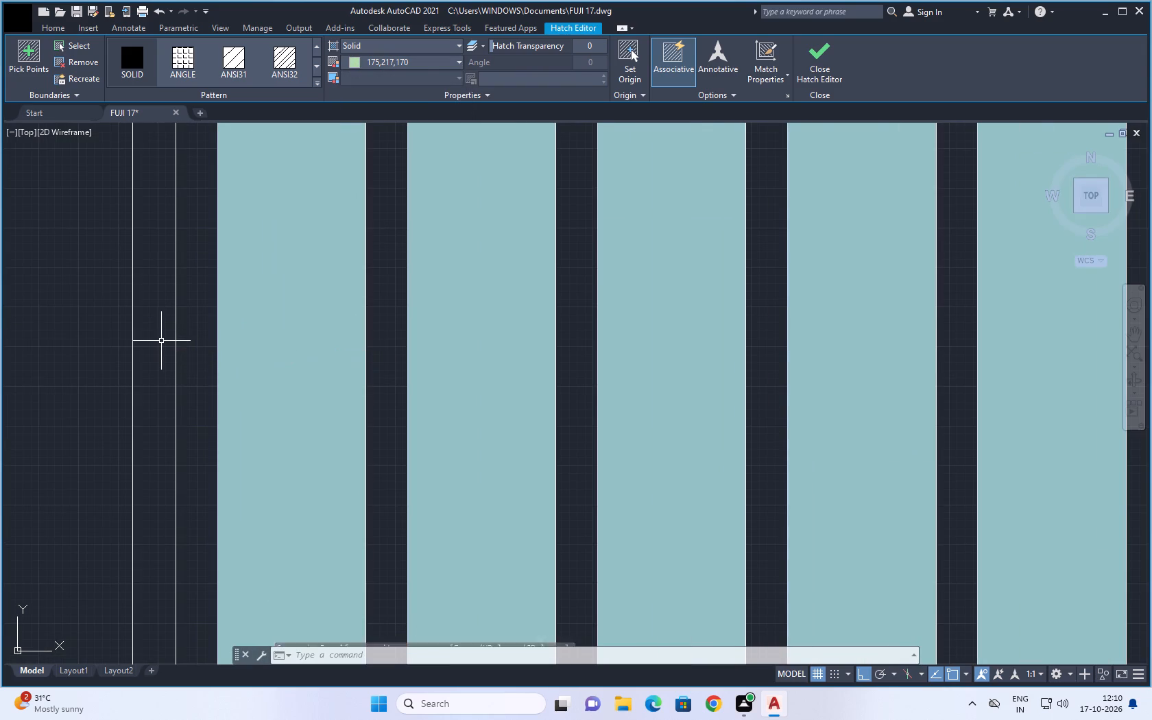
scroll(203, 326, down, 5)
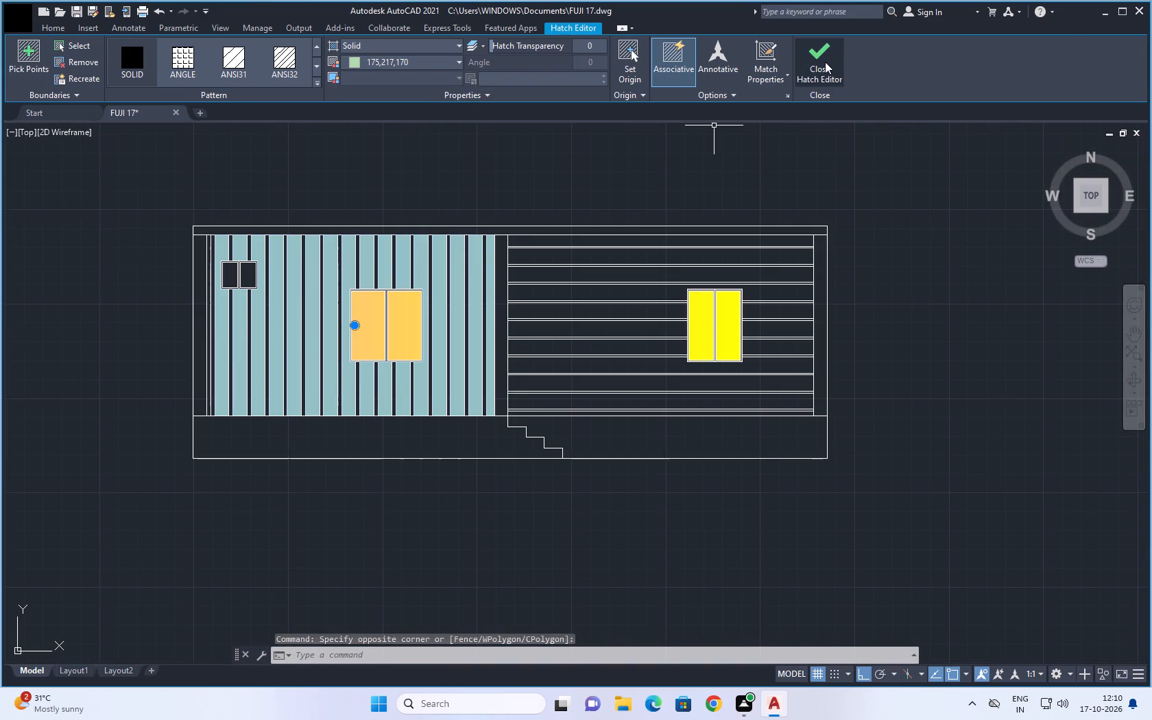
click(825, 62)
Fill the narrow strip at the striped wall's left end with a new solid hatch in 175,217,170.
click(153, 79)
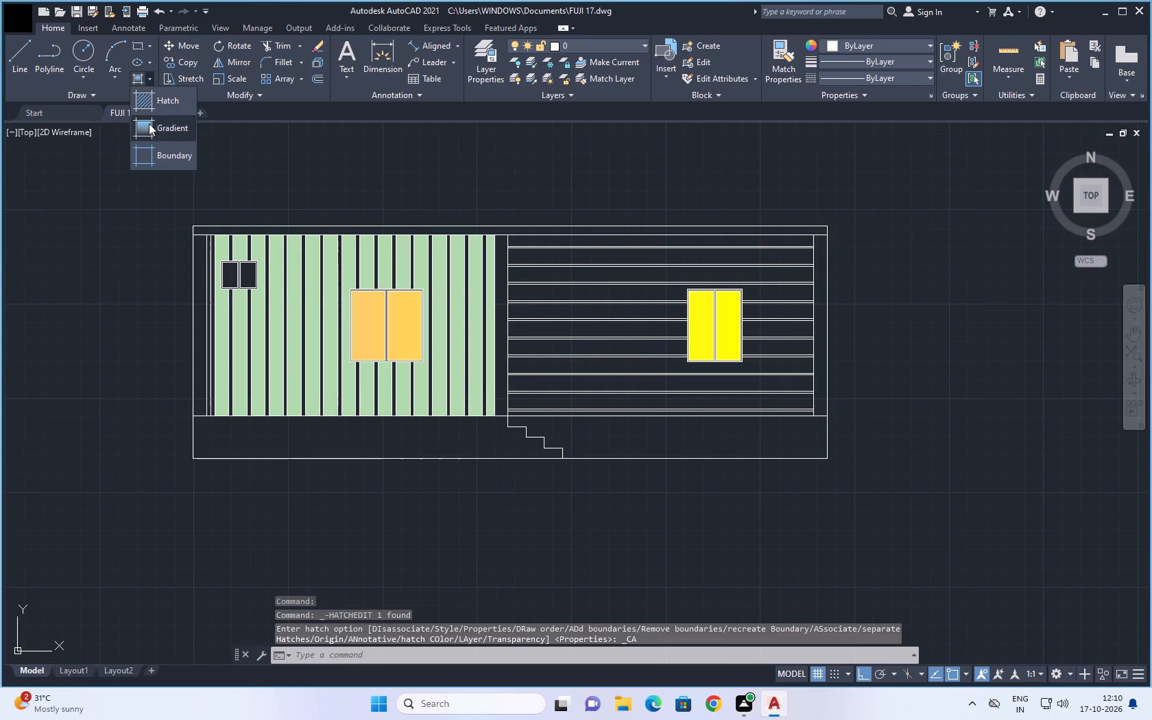
click(149, 129)
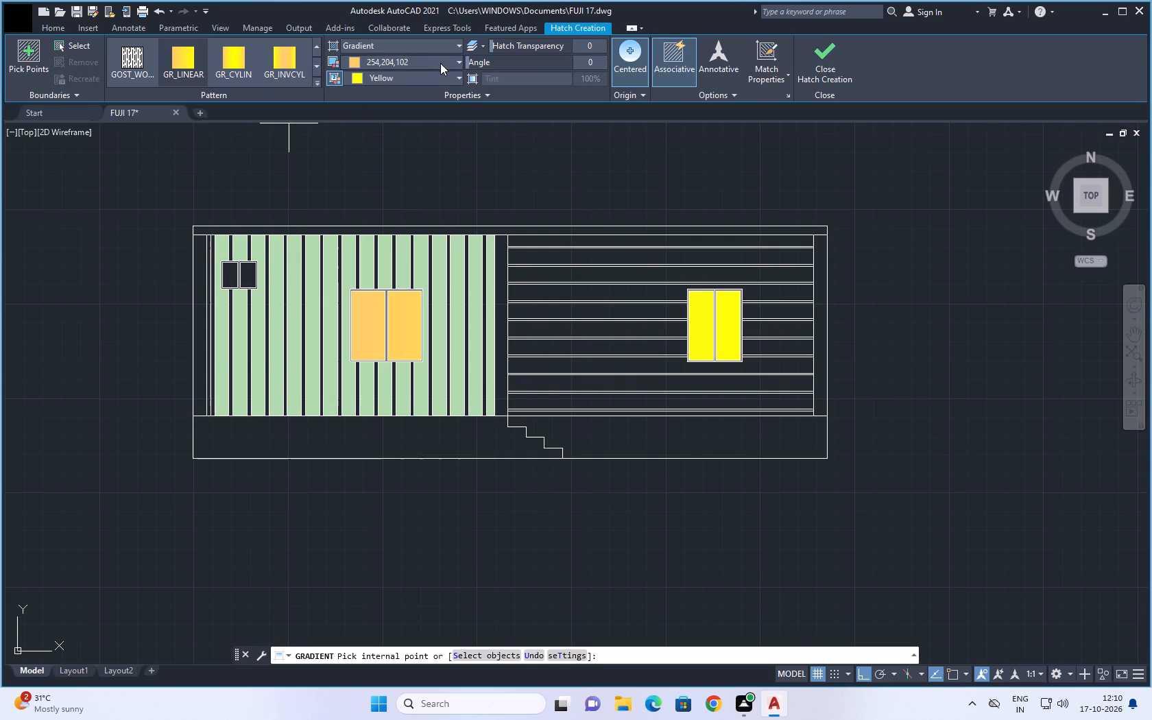
click(440, 63)
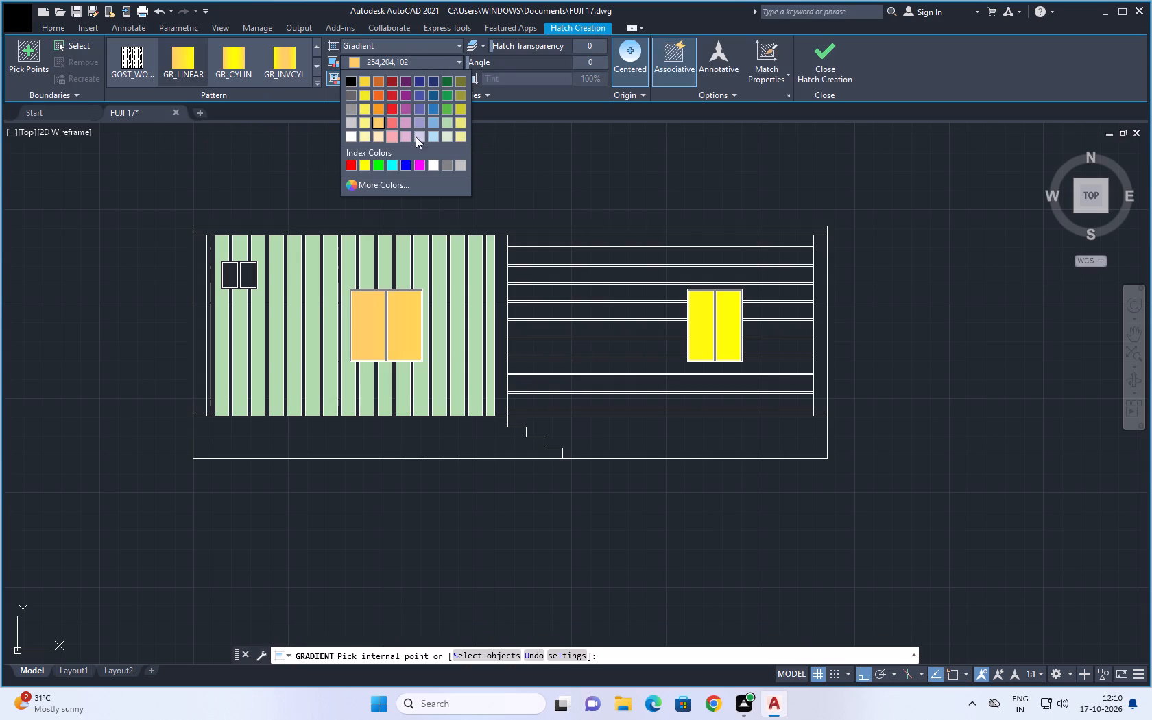
click(446, 120)
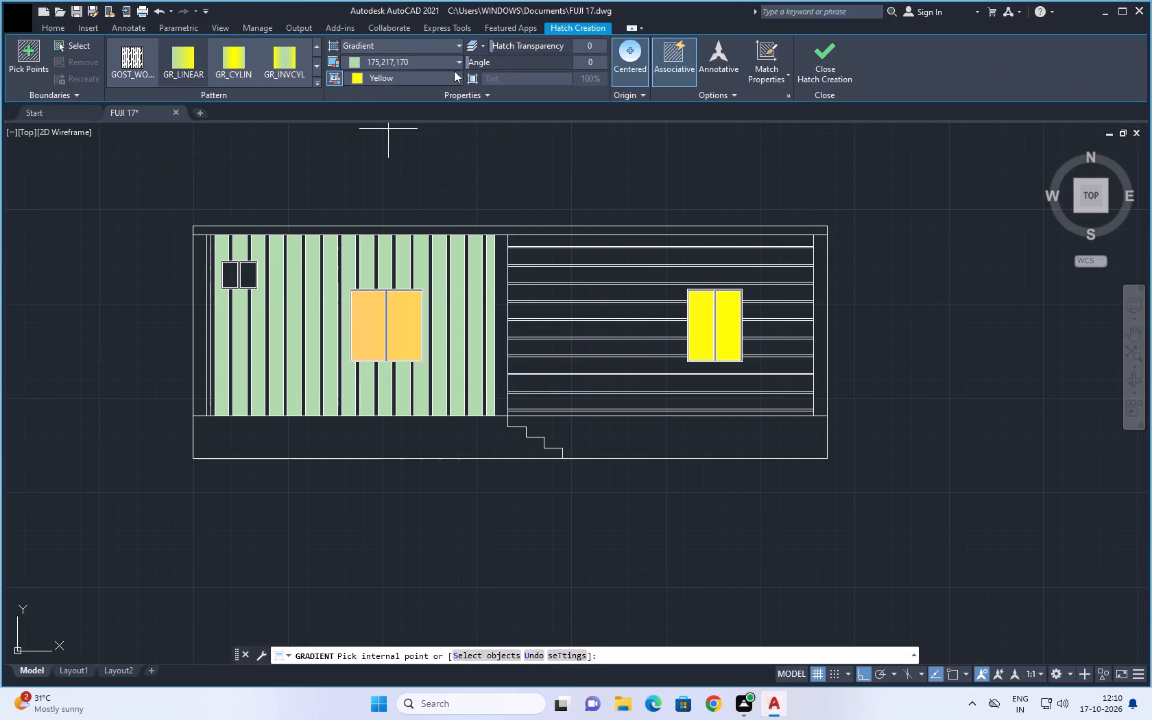
click(448, 45)
click(411, 62)
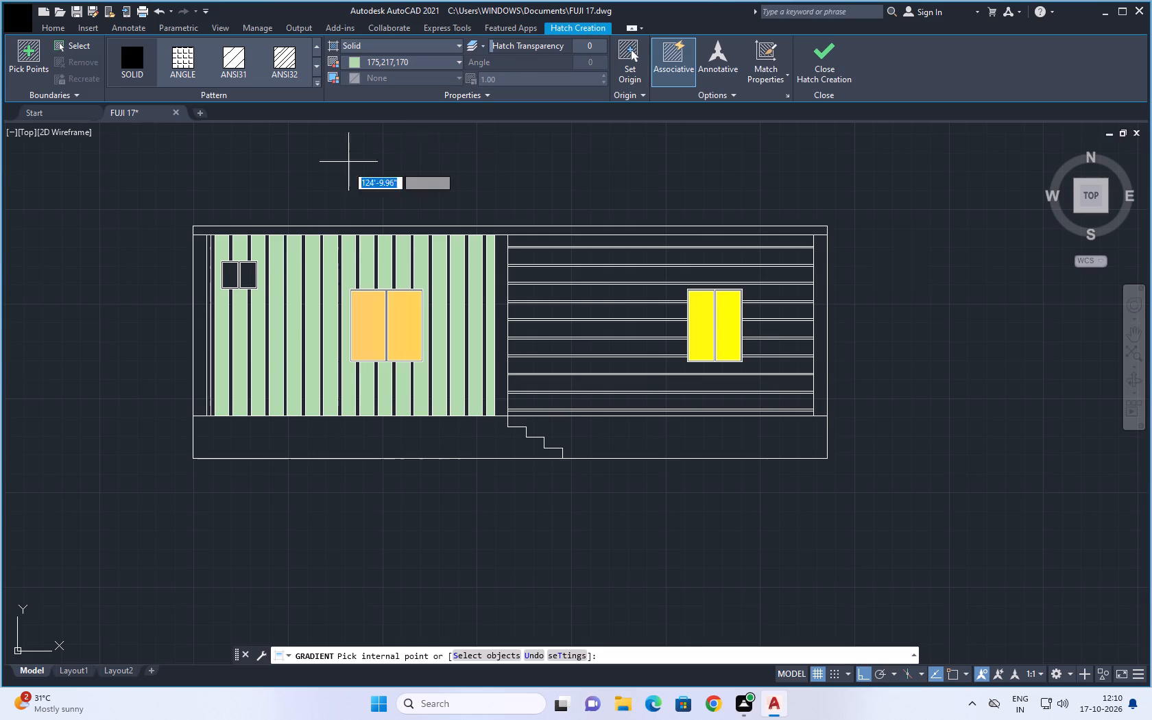
scroll(239, 273, up, 2)
scroll(145, 351, up, 2)
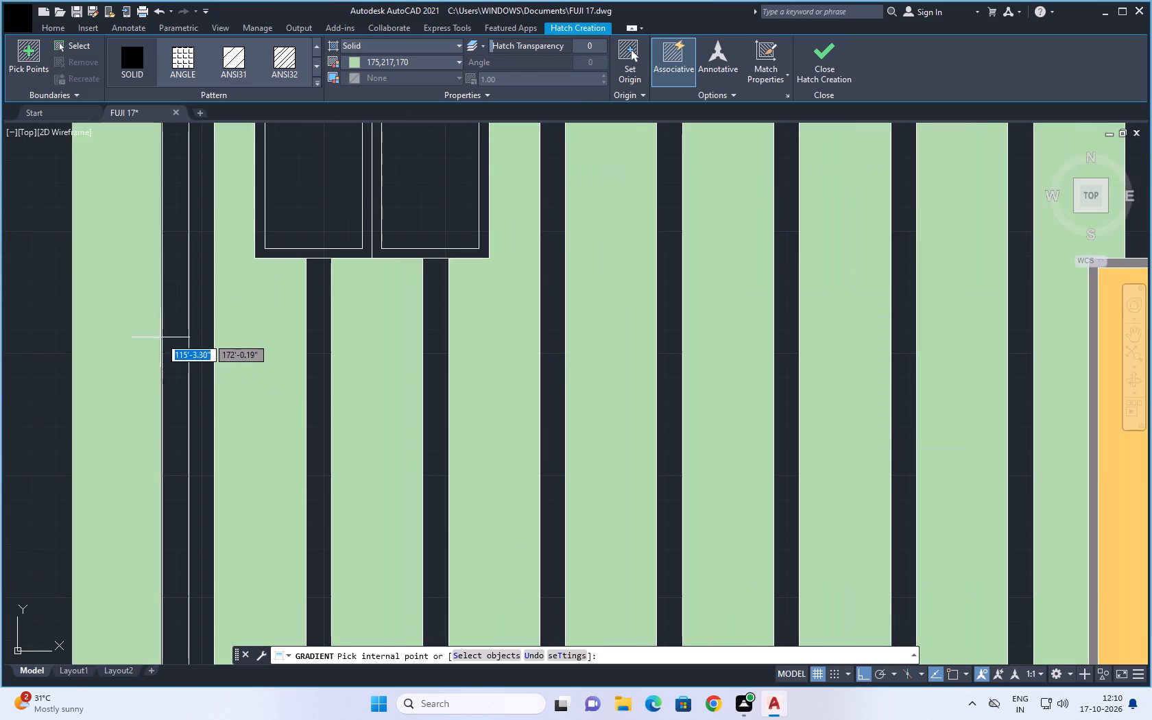
click(175, 331)
scroll(176, 331, down, 4)
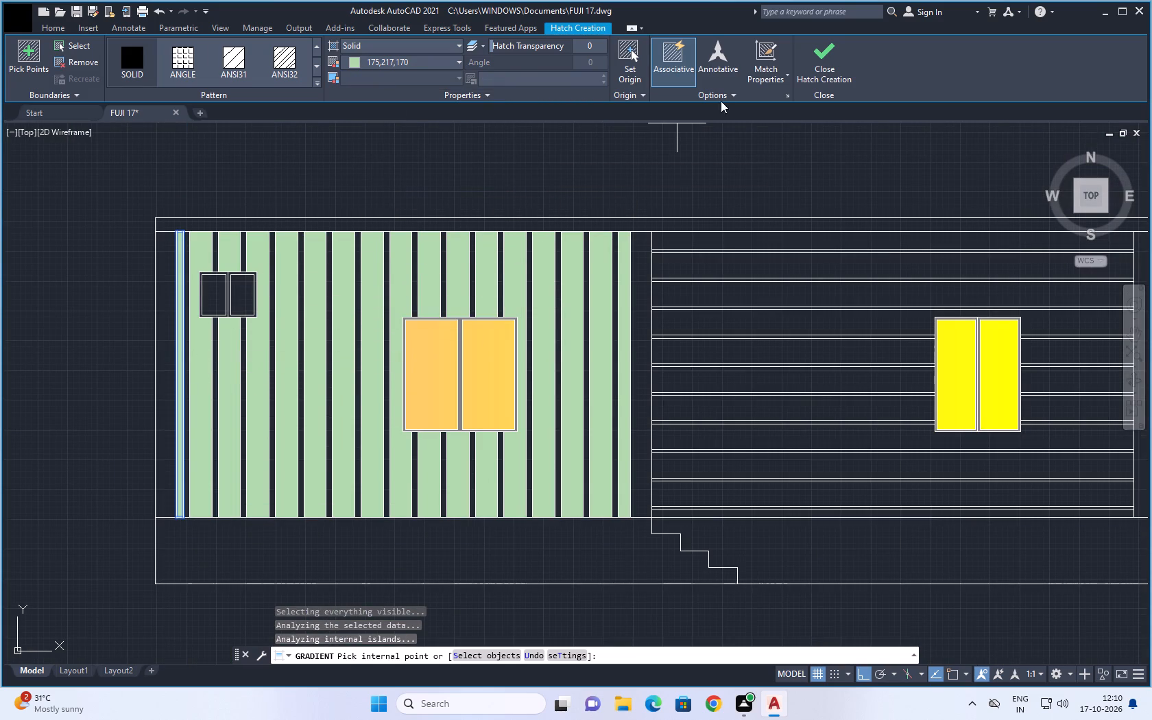
click(819, 61)
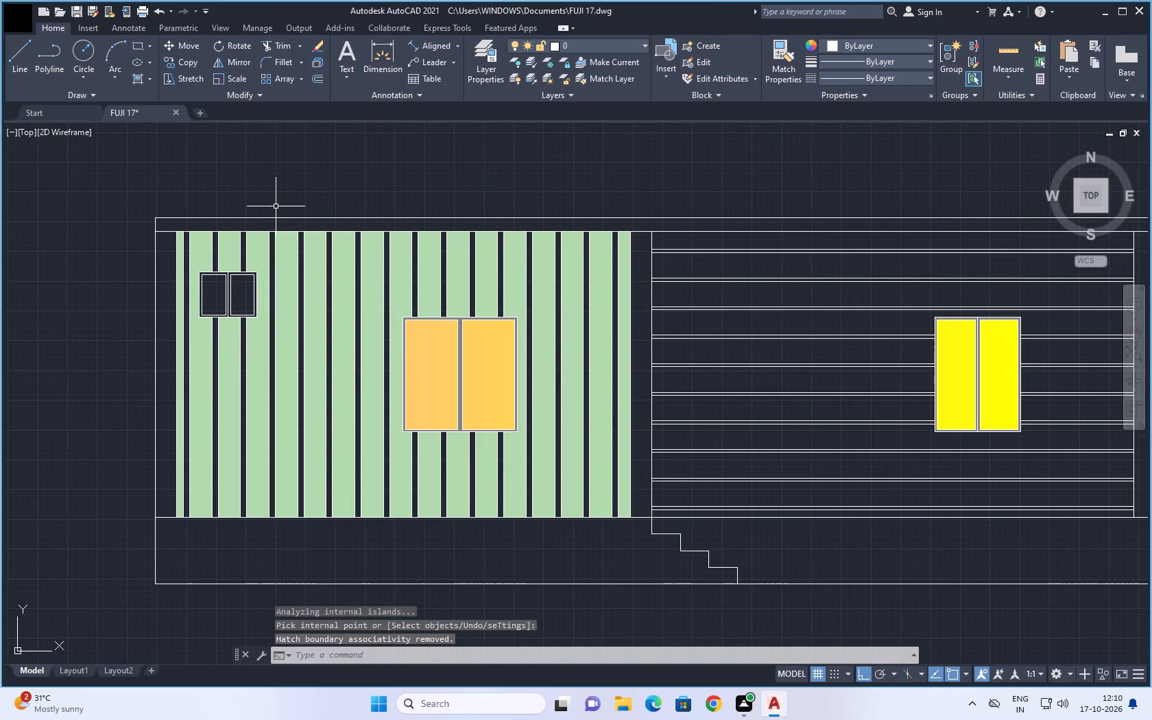
Fill both panes of the small window on the striped wall with a gradient from 237,31,36 to 242,113,114.
click(147, 75)
click(148, 127)
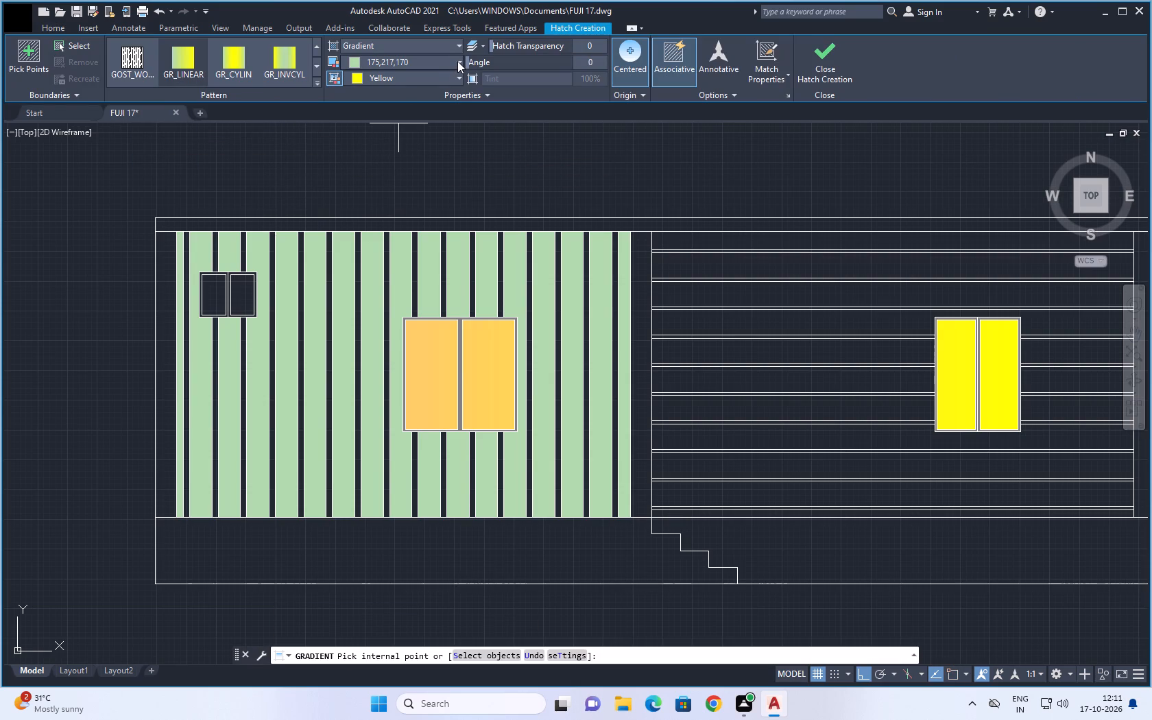
click(457, 61)
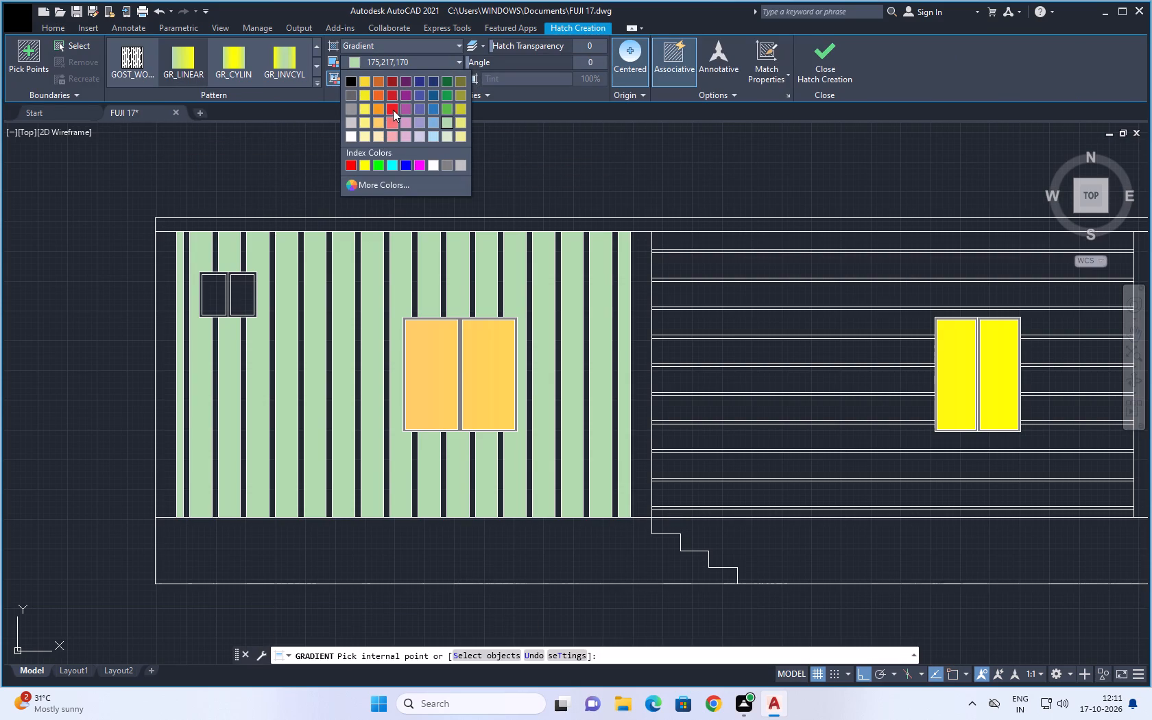
click(393, 110)
click(424, 78)
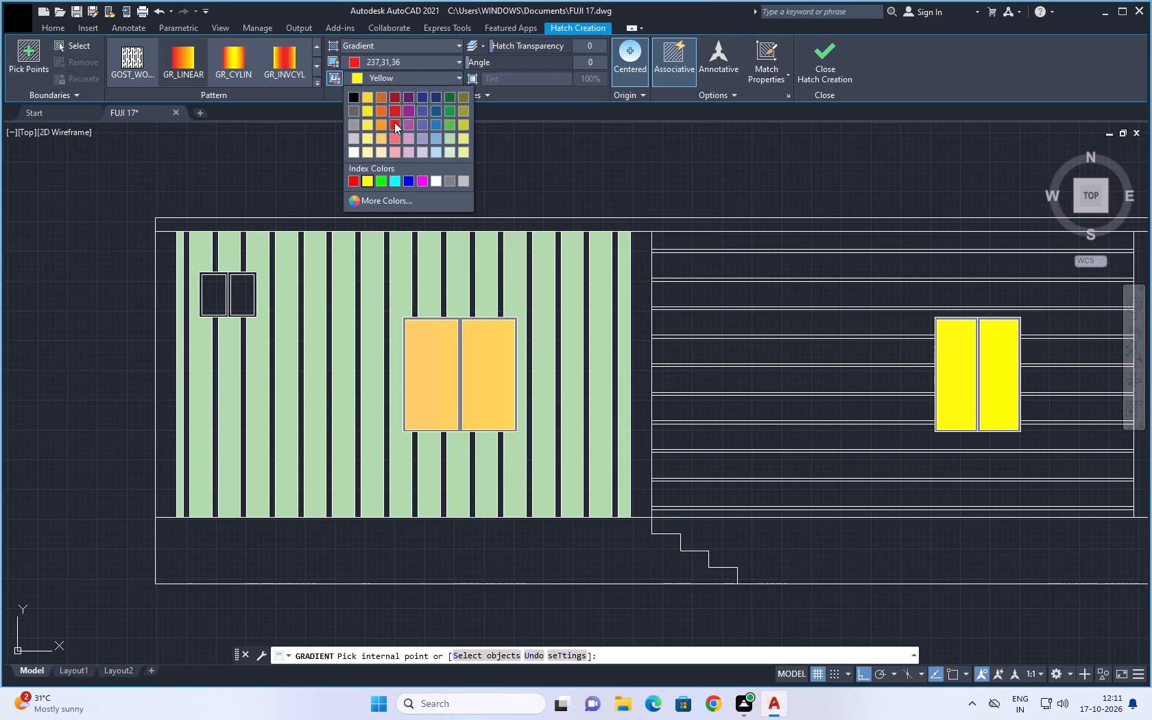
click(394, 134)
click(211, 294)
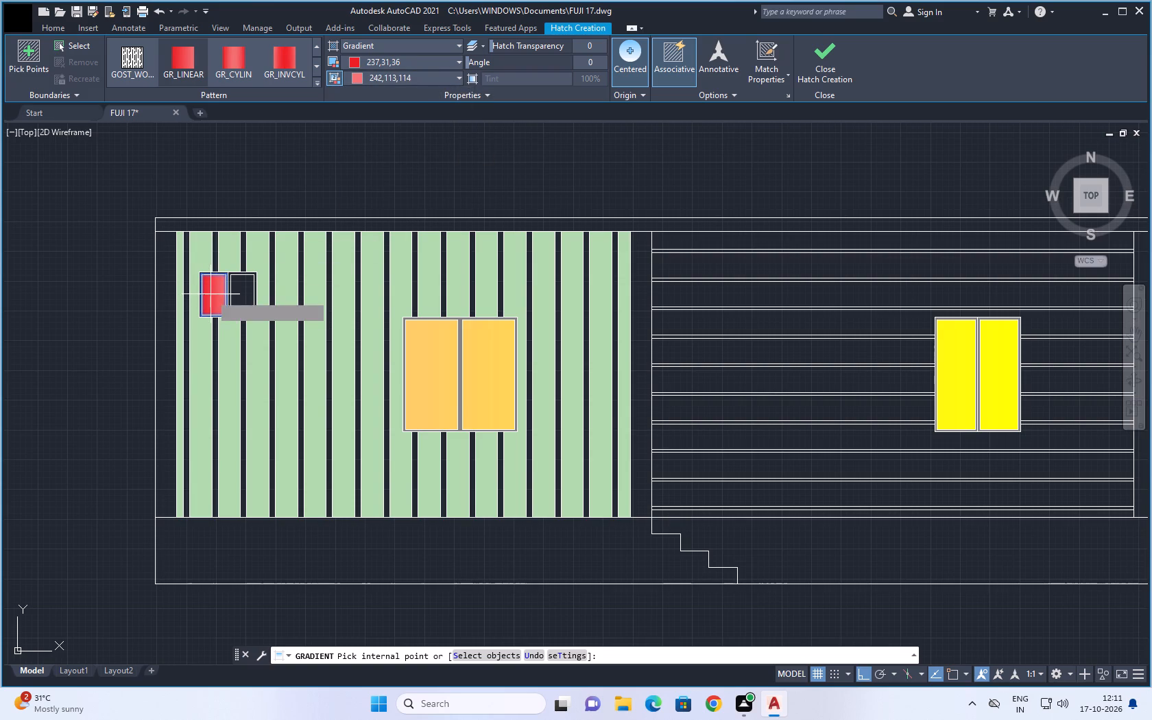
click(236, 295)
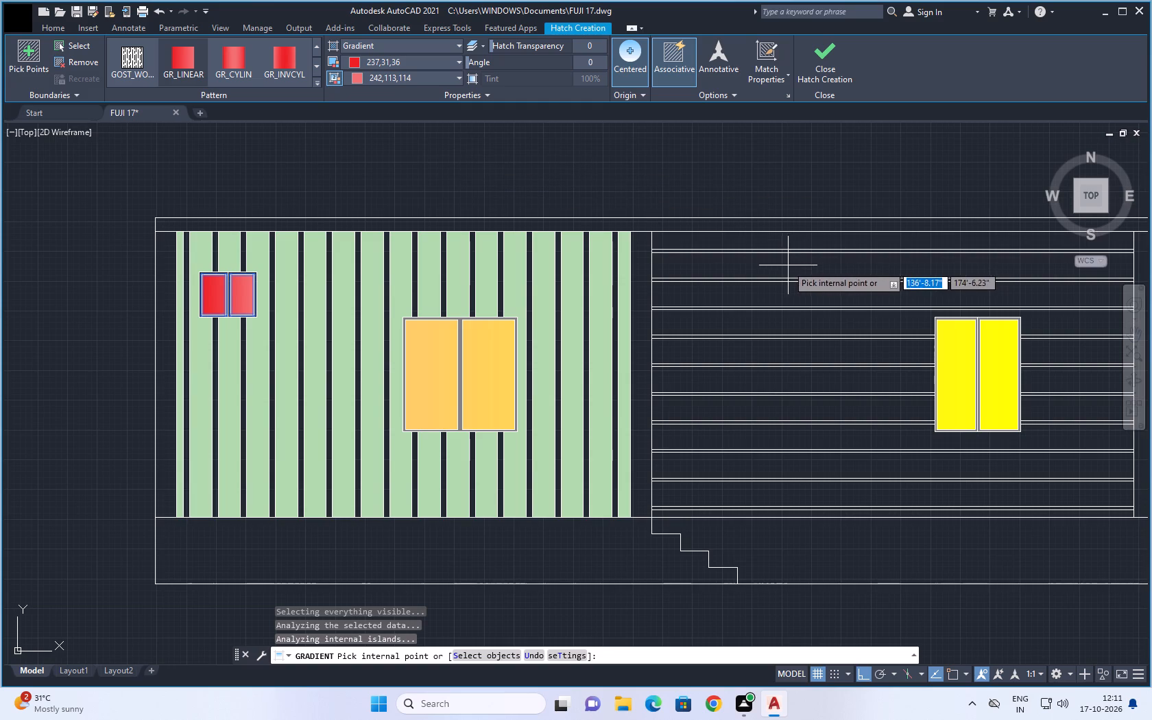
Add the ten wide horizontal boards of the right-hand wall to the red gradient, including the three short pieces left of the yellow window.
click(772, 243)
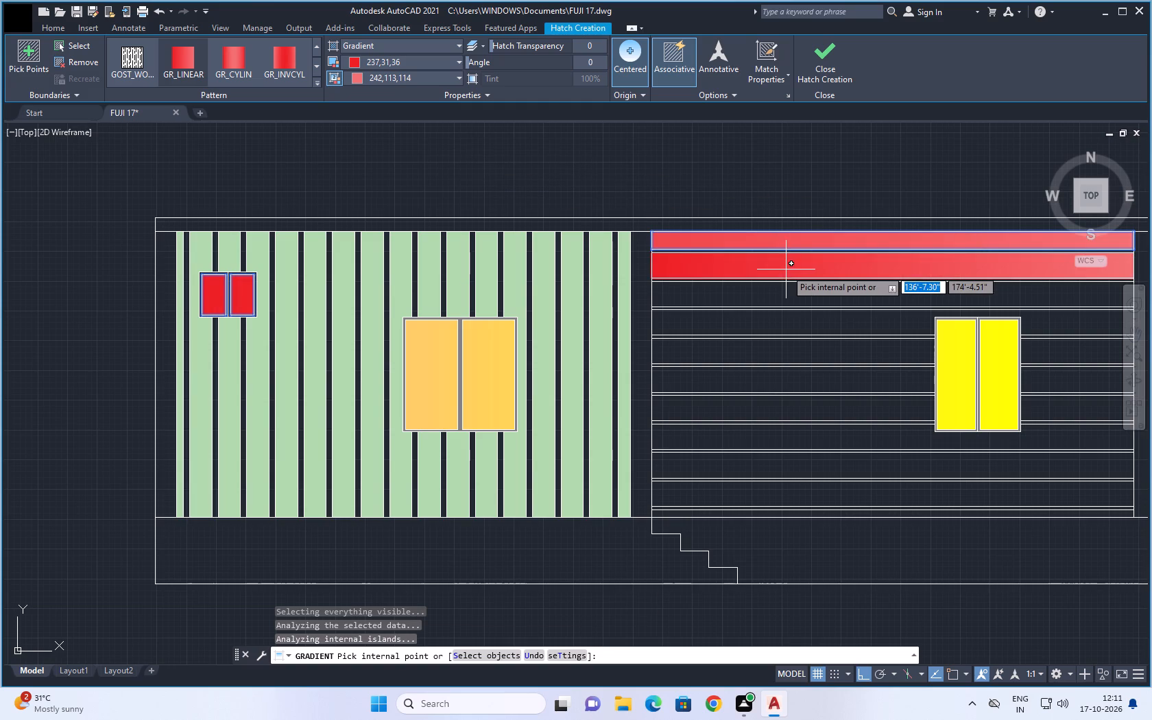
click(786, 269)
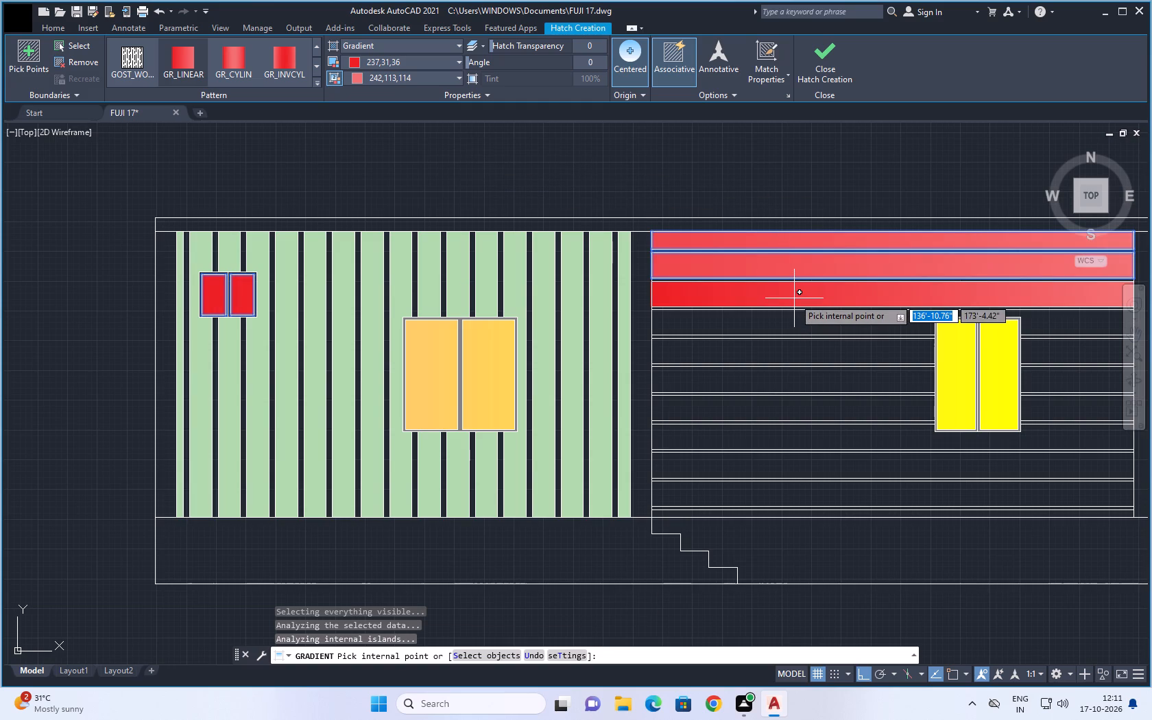
click(794, 298)
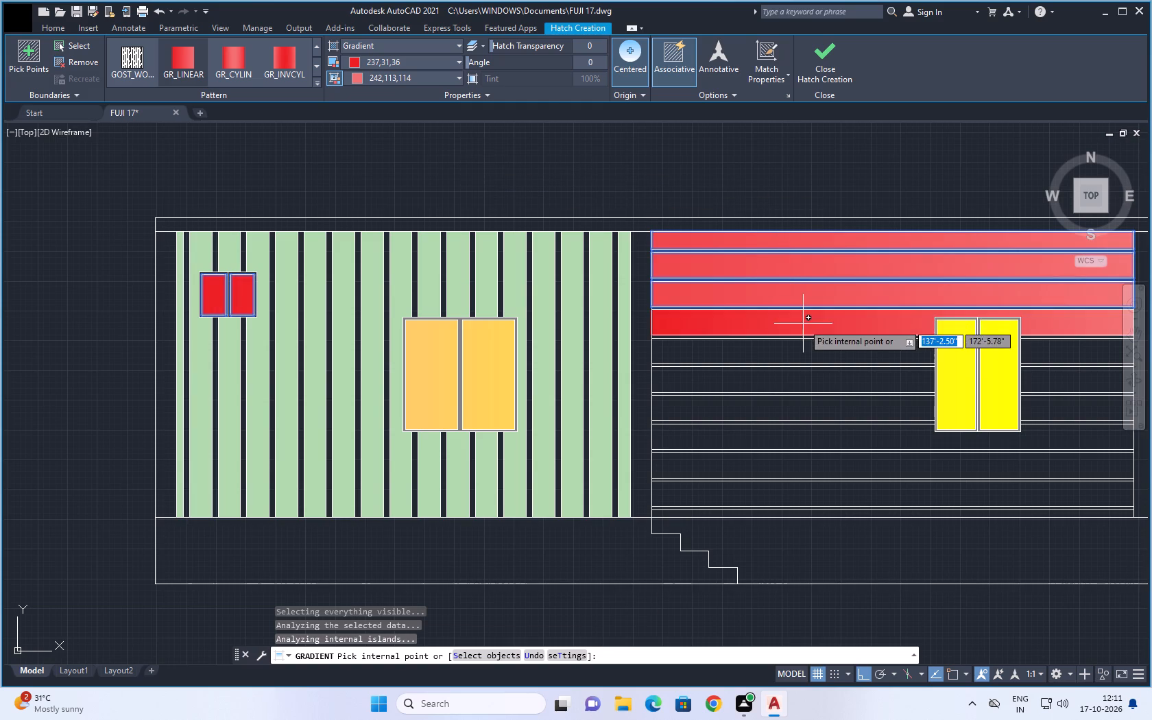
click(803, 324)
click(817, 355)
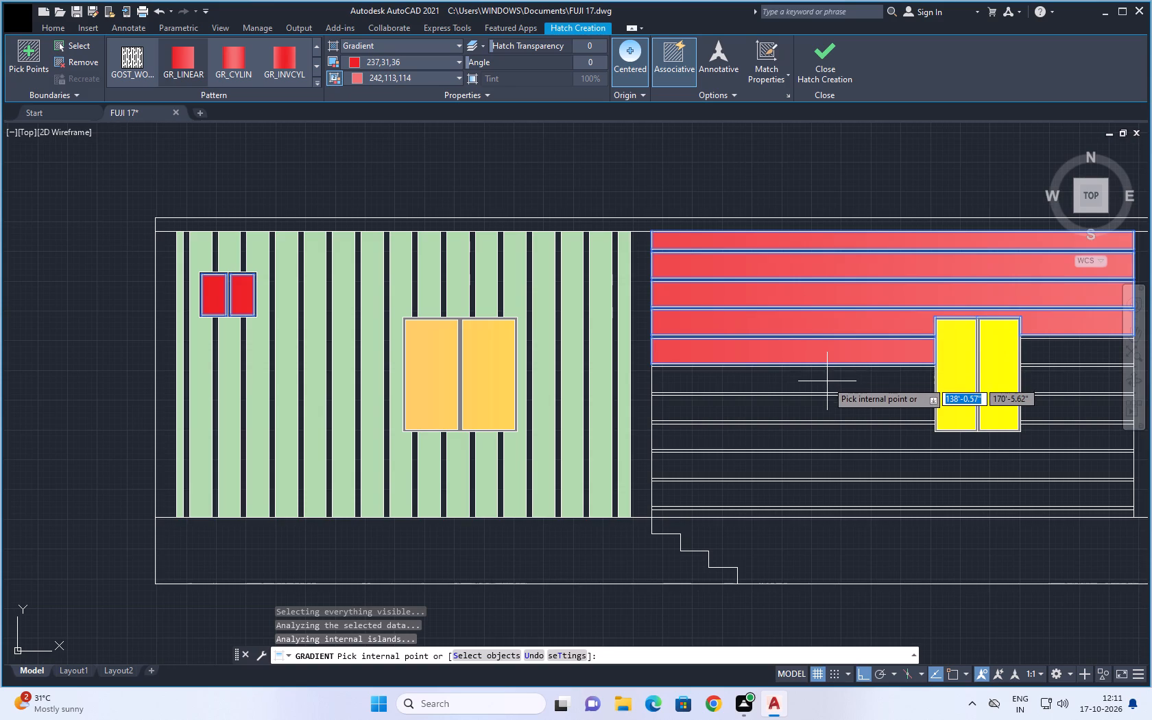
click(827, 381)
click(832, 413)
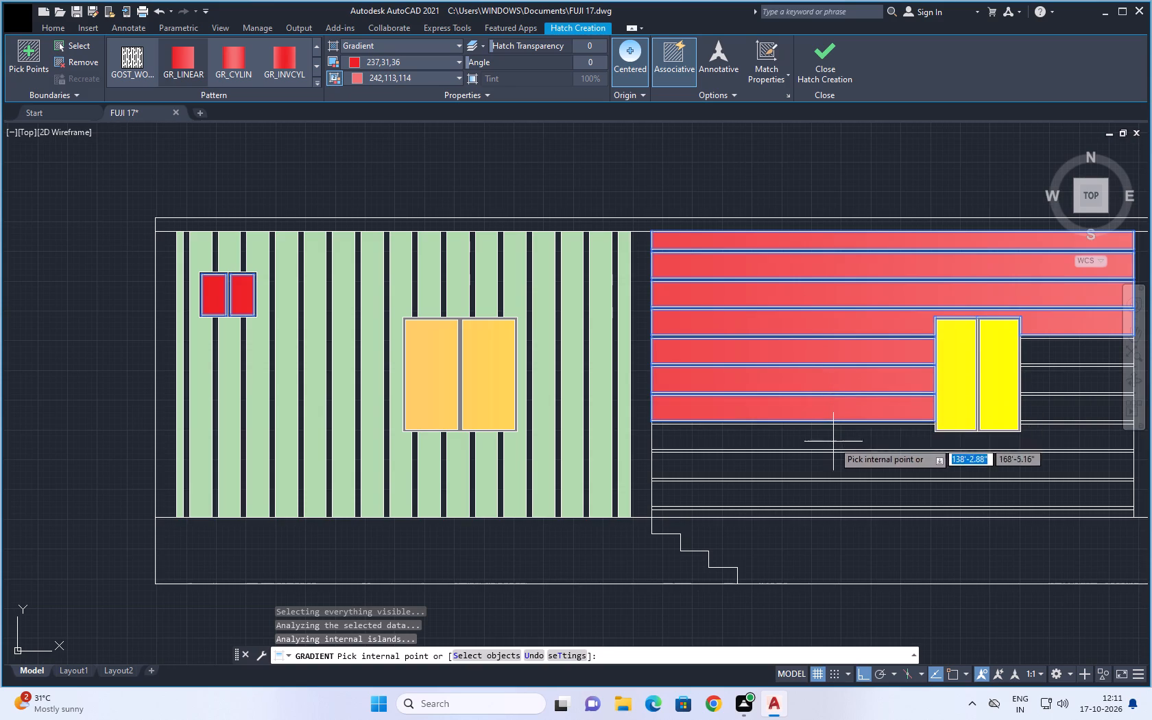
click(833, 443)
click(836, 468)
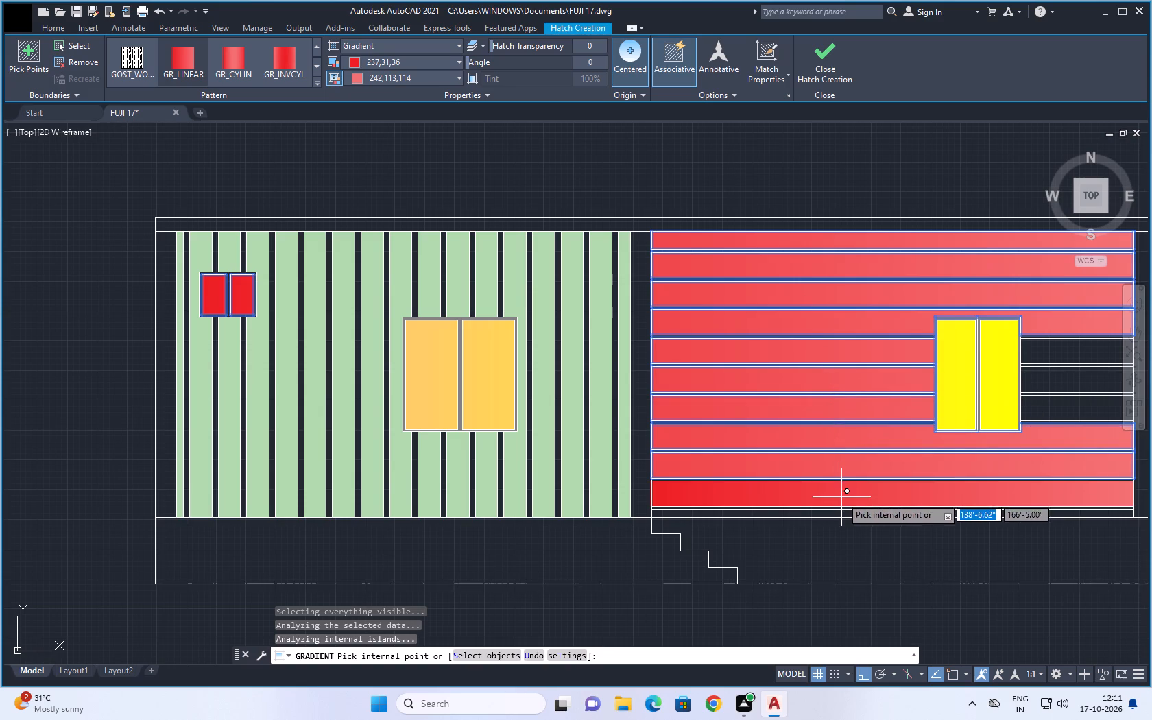
click(841, 497)
Add the three short board pieces right of the yellow window to the red gradient.
scroll(899, 555, down, 1)
middle_drag(897, 555, 520, 543)
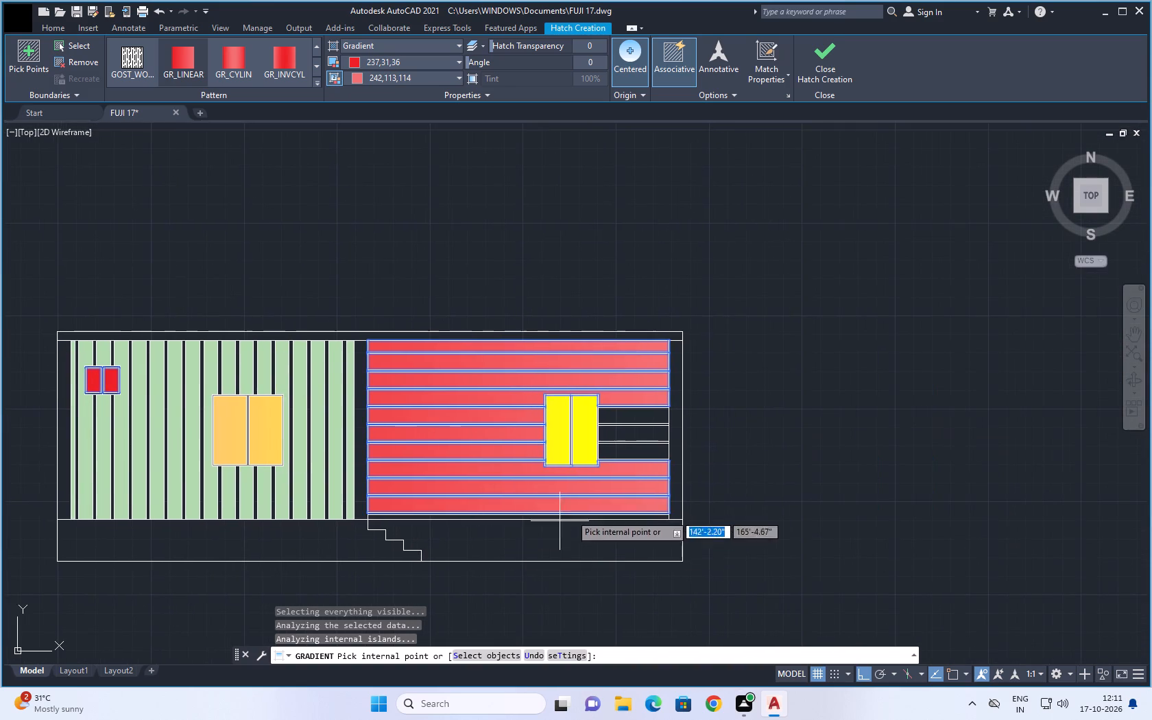
scroll(614, 462, up, 2)
click(616, 432)
click(617, 386)
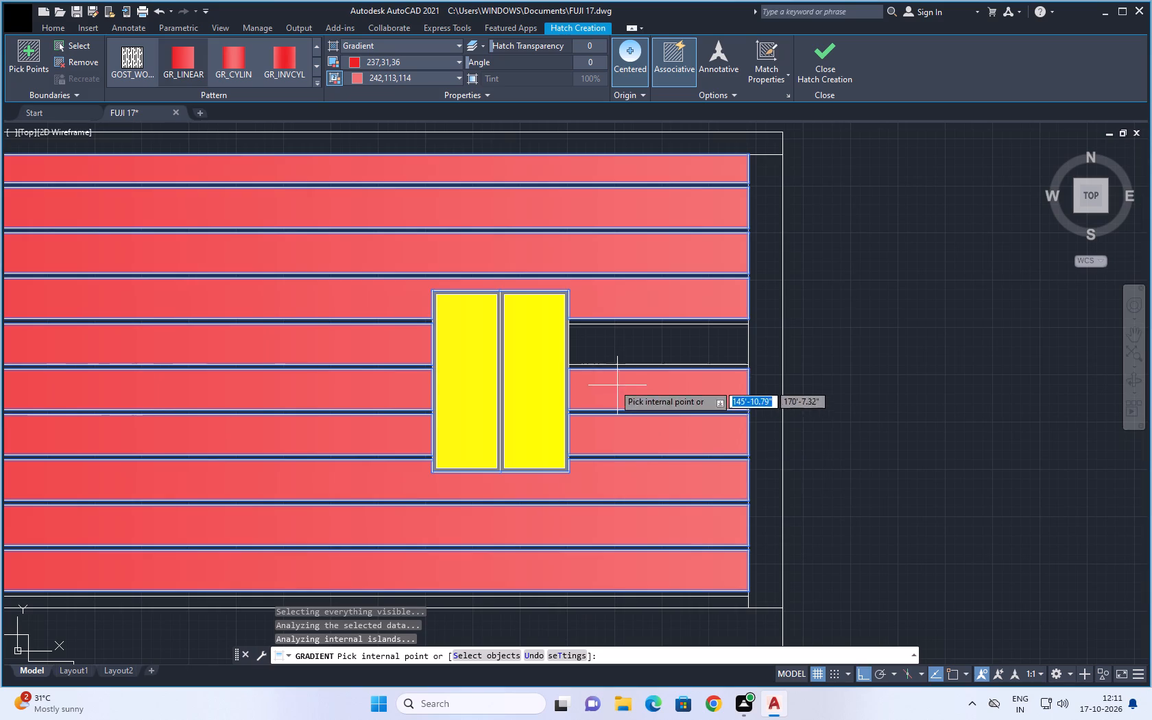
click(618, 348)
scroll(713, 440, down, 3)
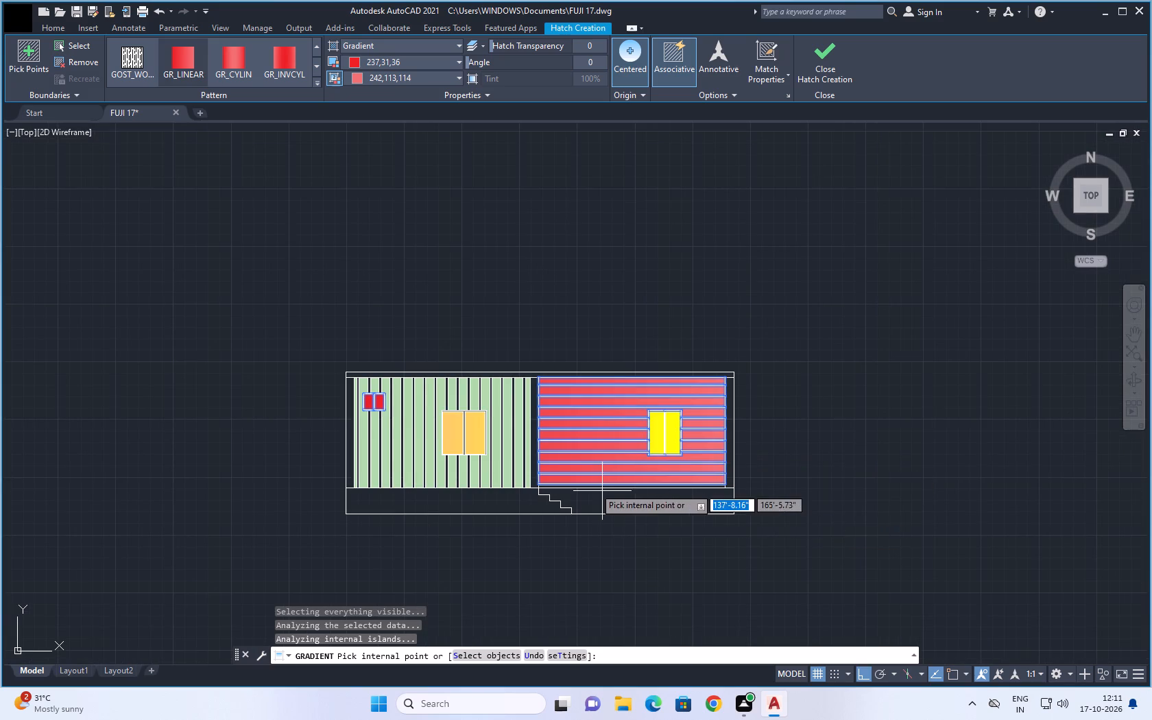
Add the thin bottom board of the right-hand wall to the red gradient and finish that fill.
scroll(571, 481, up, 3)
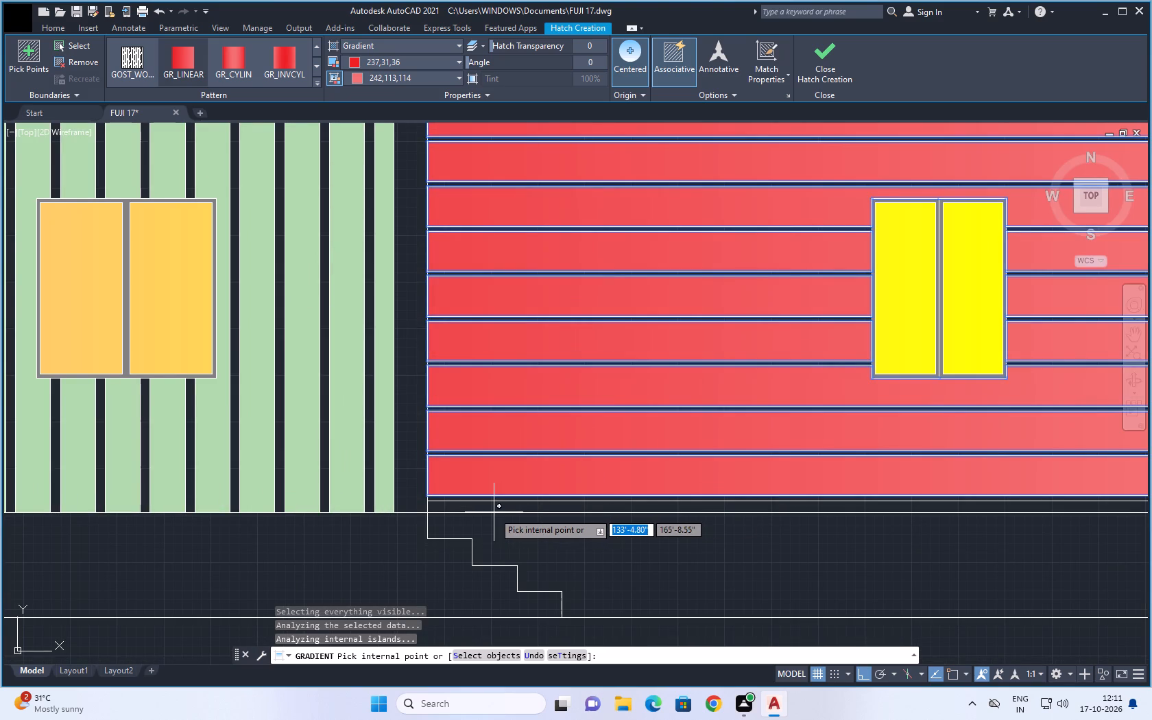
scroll(494, 512, up, 2)
click(520, 498)
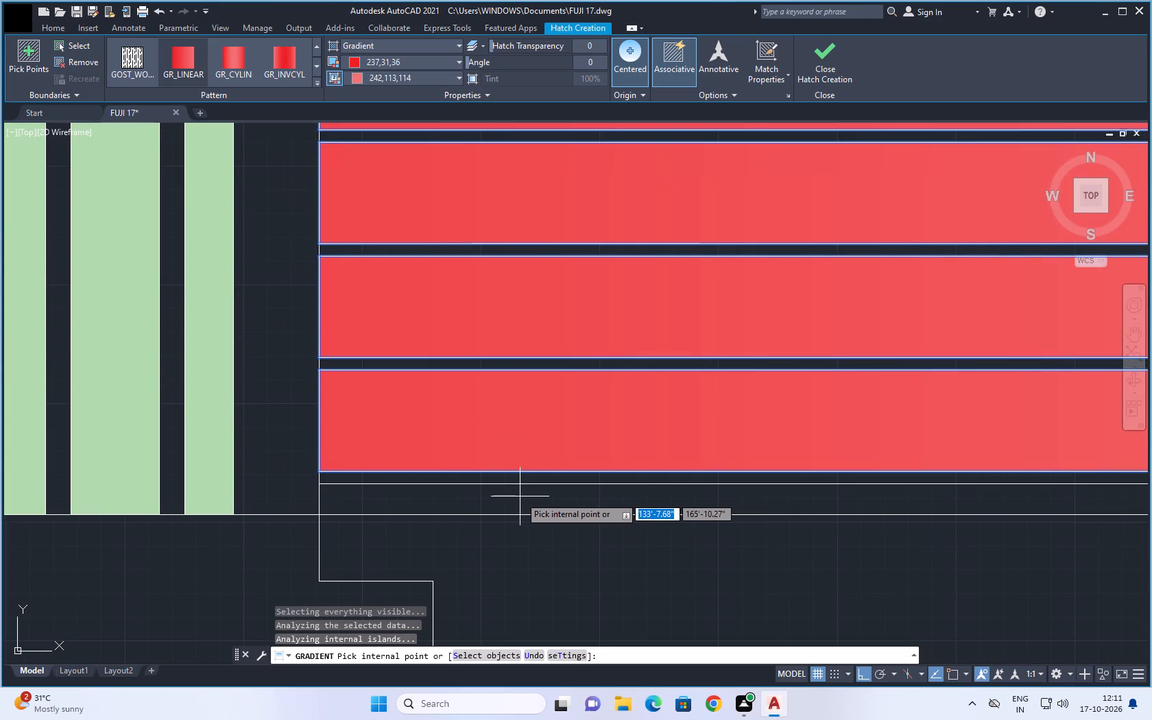
scroll(550, 495, down, 3)
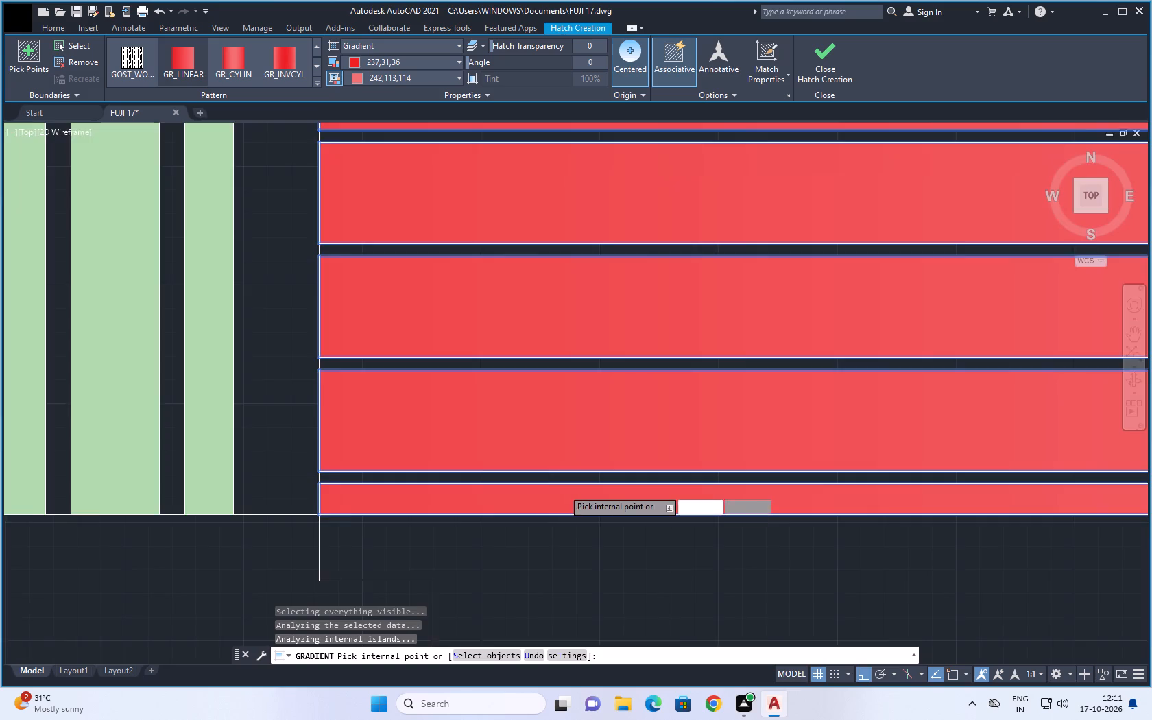
scroll(564, 488, down, 1)
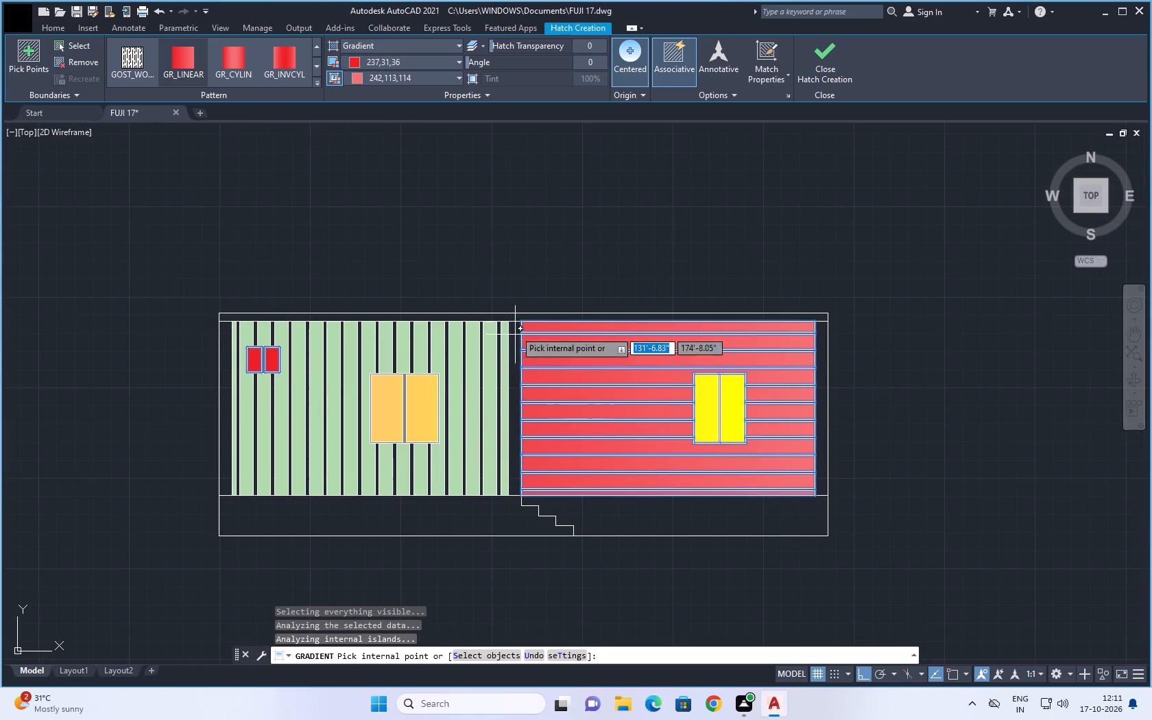
scroll(511, 277, up, 1)
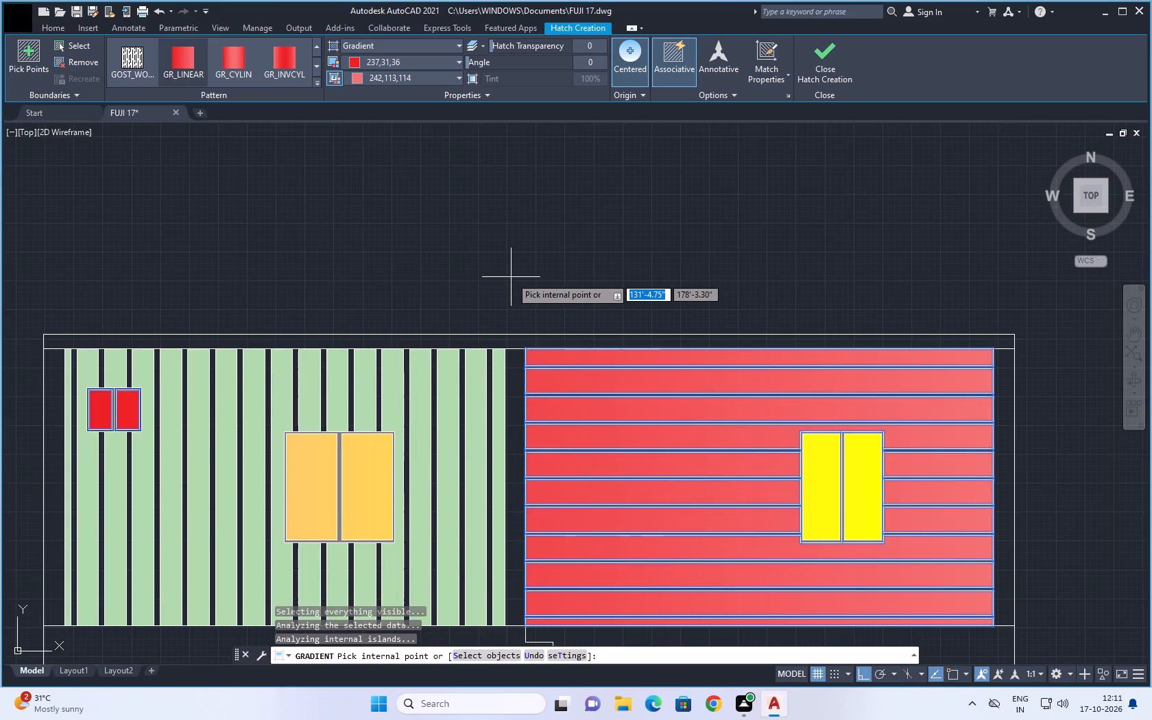
scroll(511, 277, down, 1)
middle_drag(511, 274, 616, 257)
scroll(658, 448, up, 1)
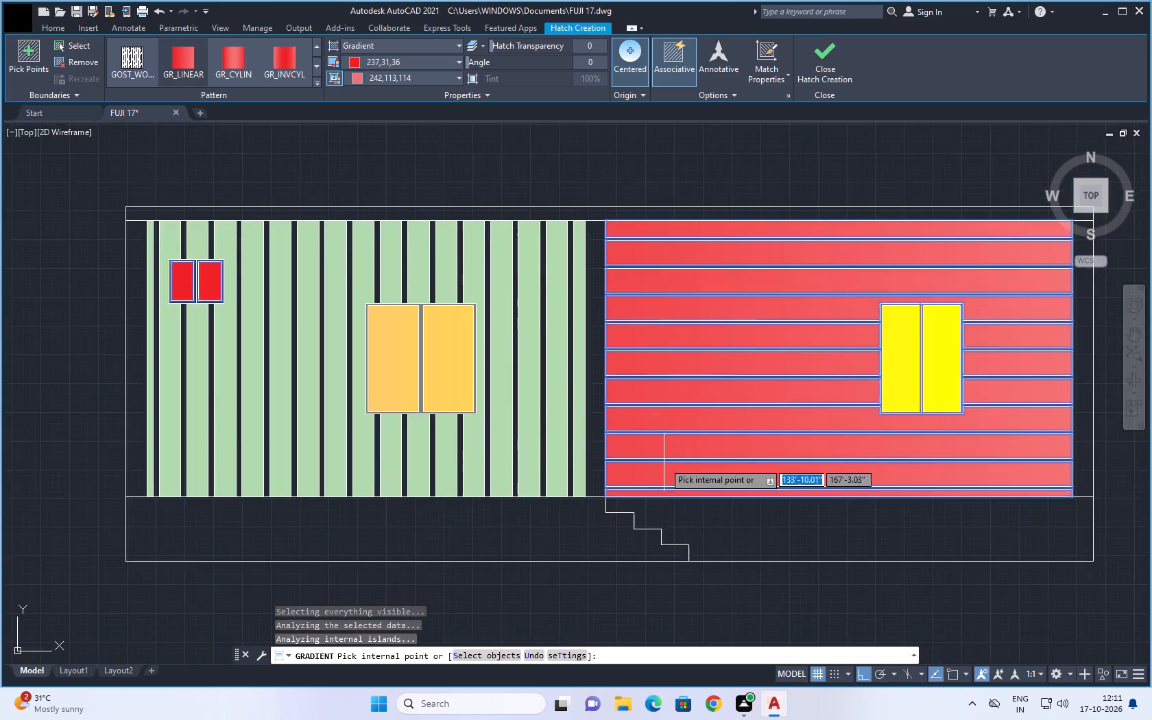
scroll(664, 465, up, 1)
scroll(789, 71, down, 2)
scroll(751, 224, down, 1)
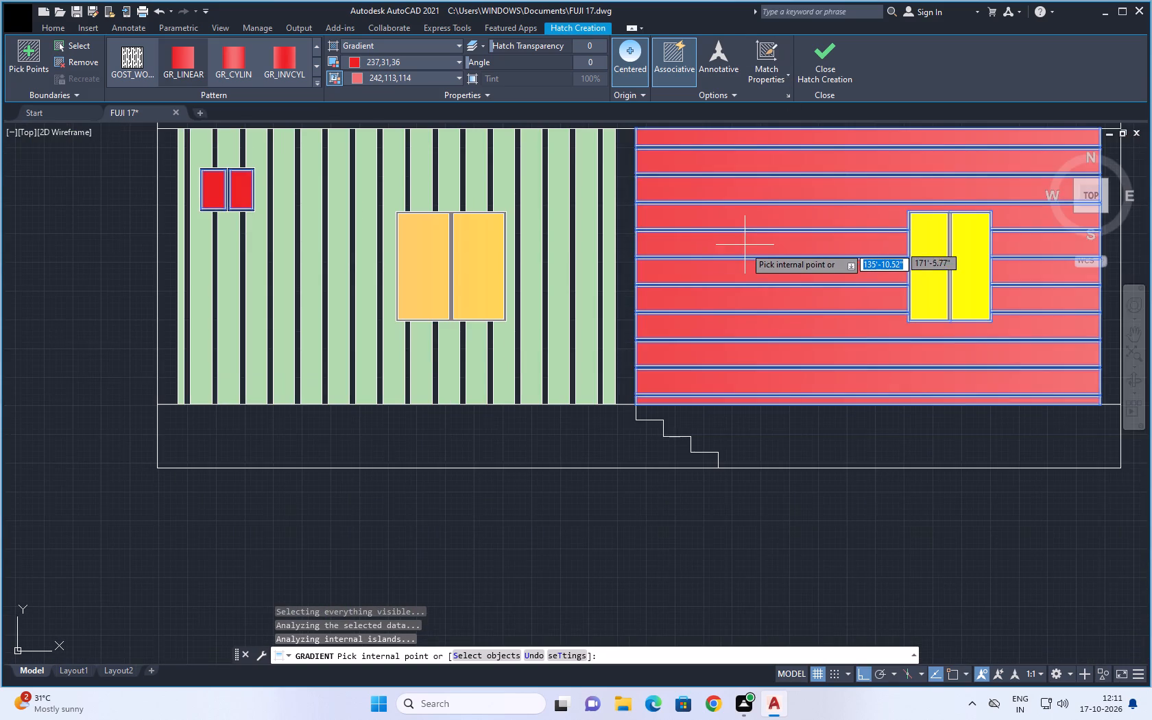
scroll(761, 230, down, 1)
click(815, 56)
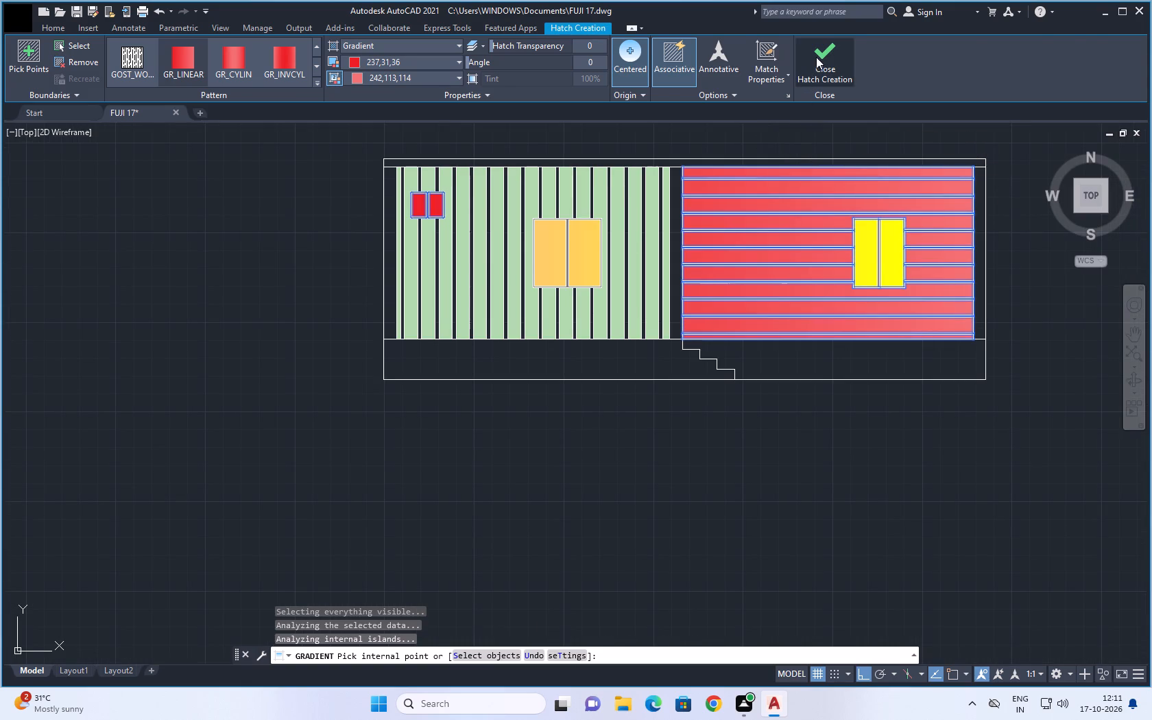
Fill the first seven narrow gaps from the green wall's left end with solid 242,103,34, taking the two interrupted ones below the small window.
middle_drag(306, 245, 365, 267)
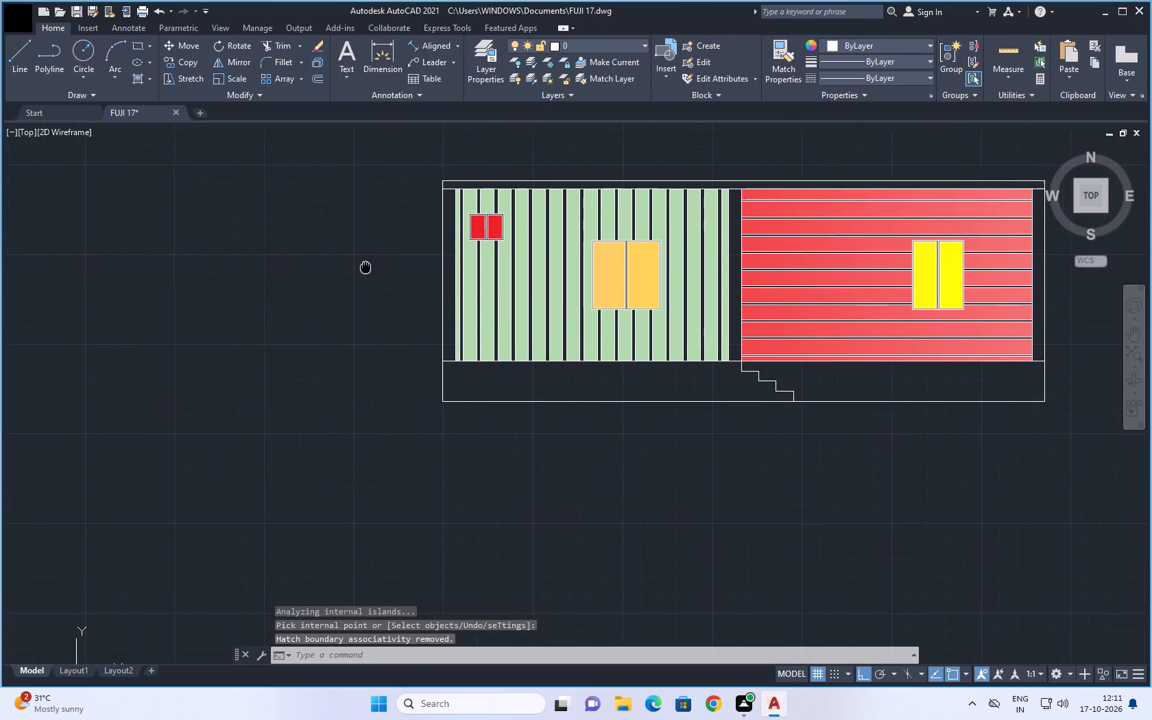
middle_drag(365, 267, 404, 277)
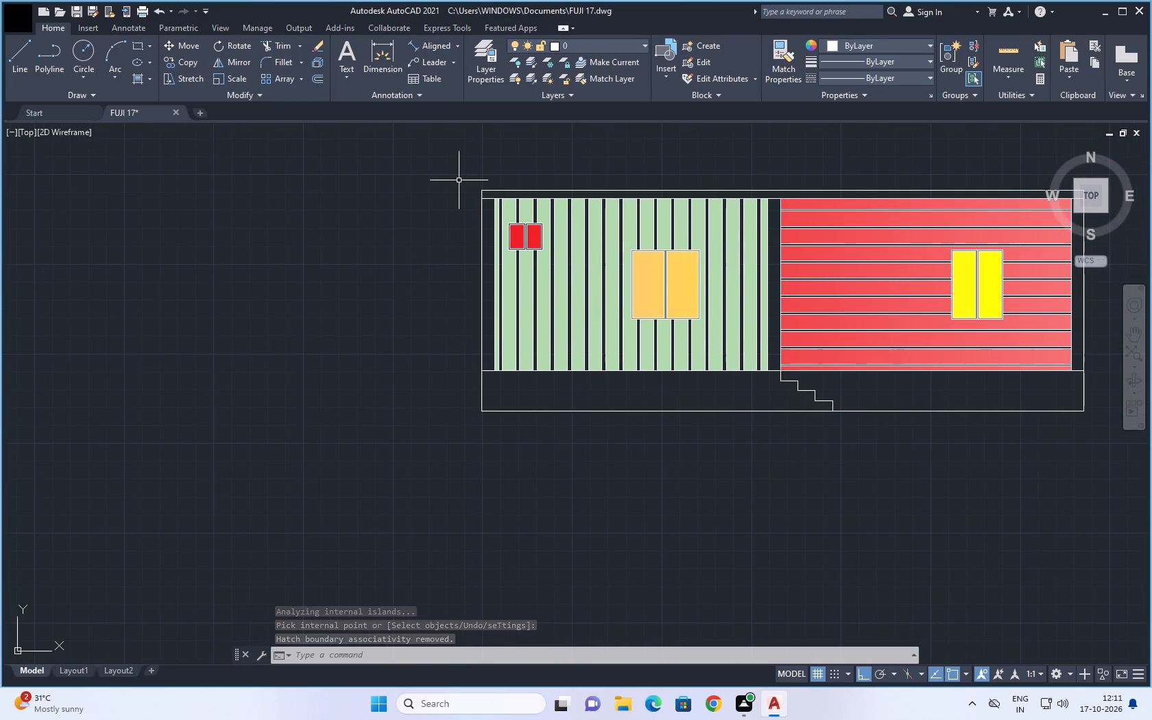
scroll(444, 180, up, 1)
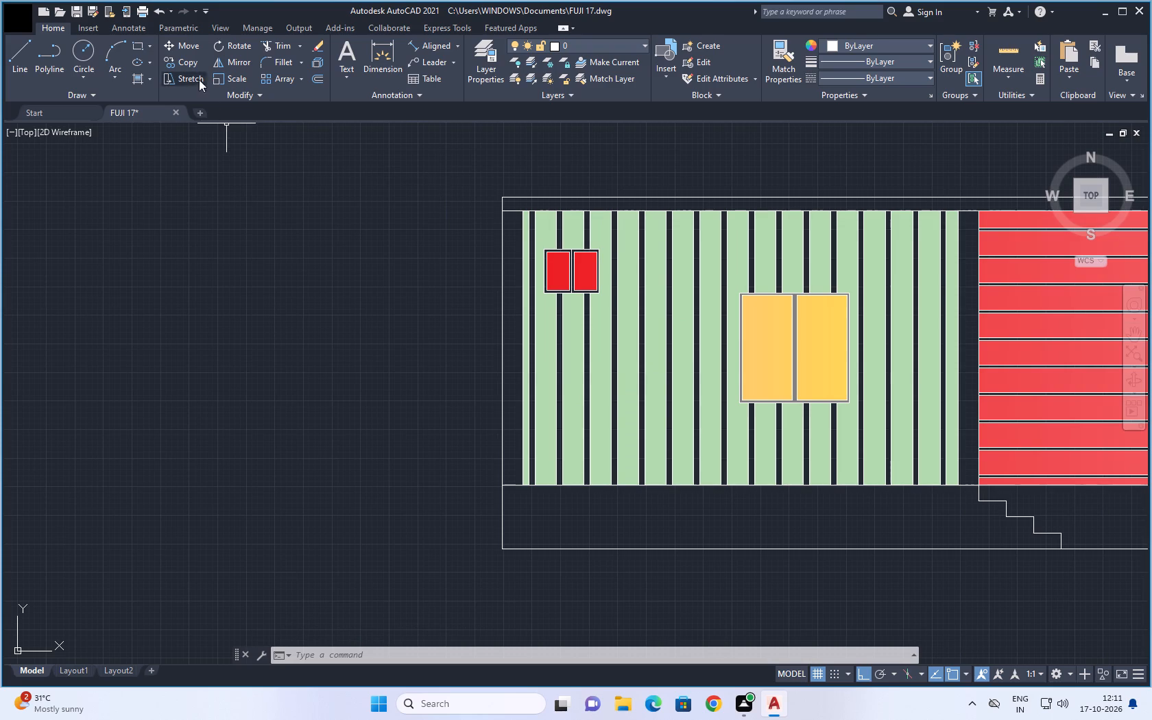
click(149, 77)
click(158, 130)
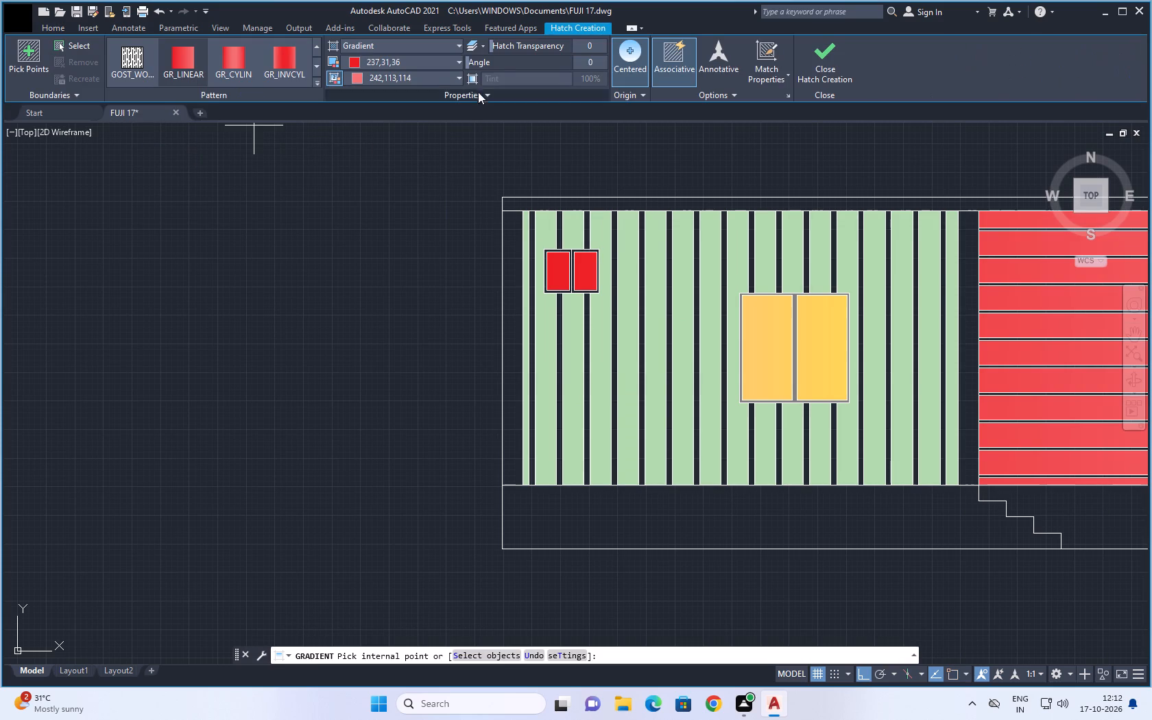
click(436, 44)
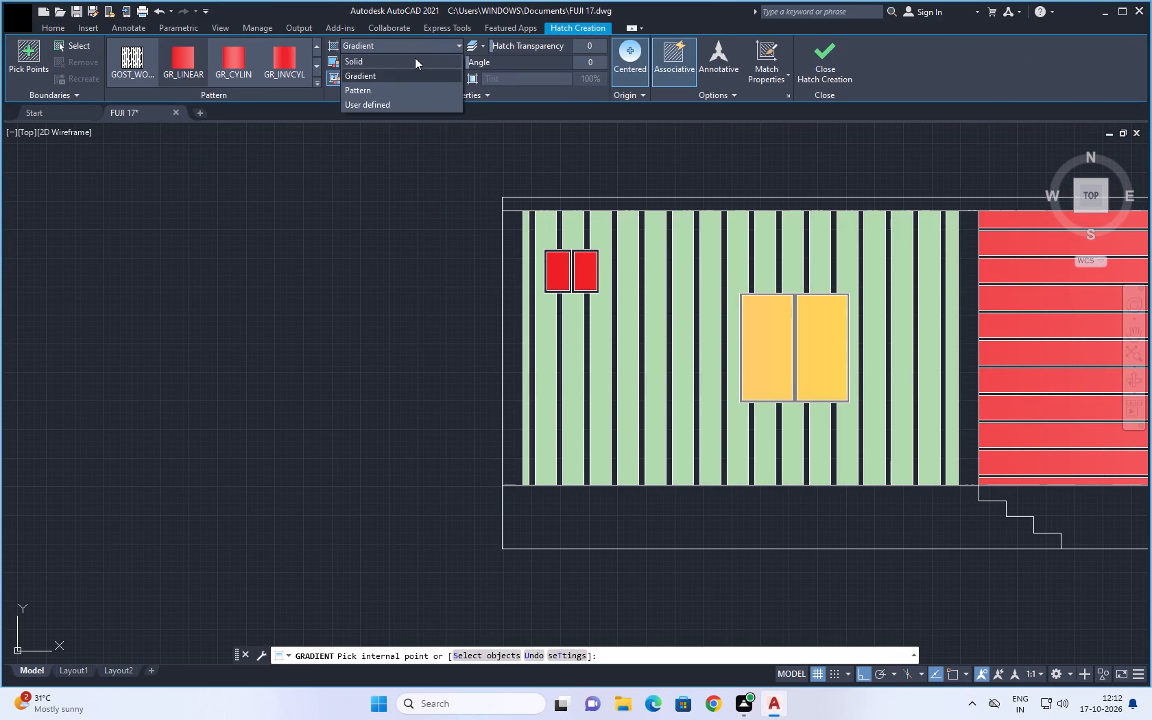
click(415, 58)
click(430, 62)
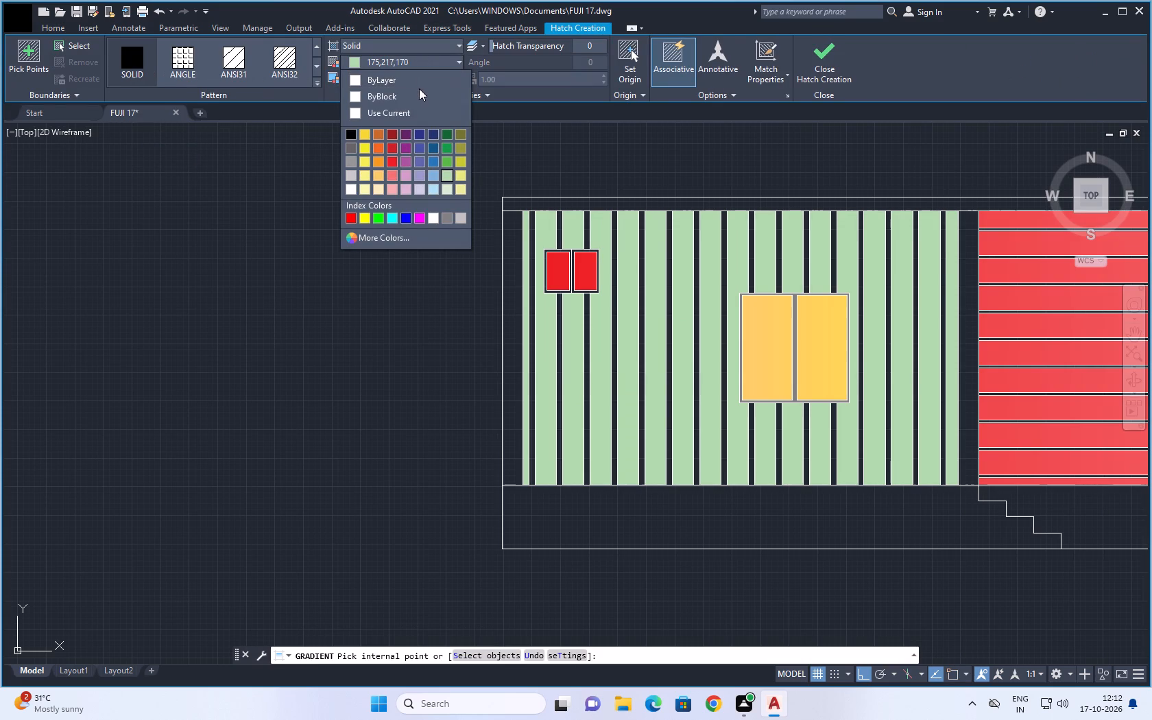
click(379, 148)
scroll(569, 337, up, 2)
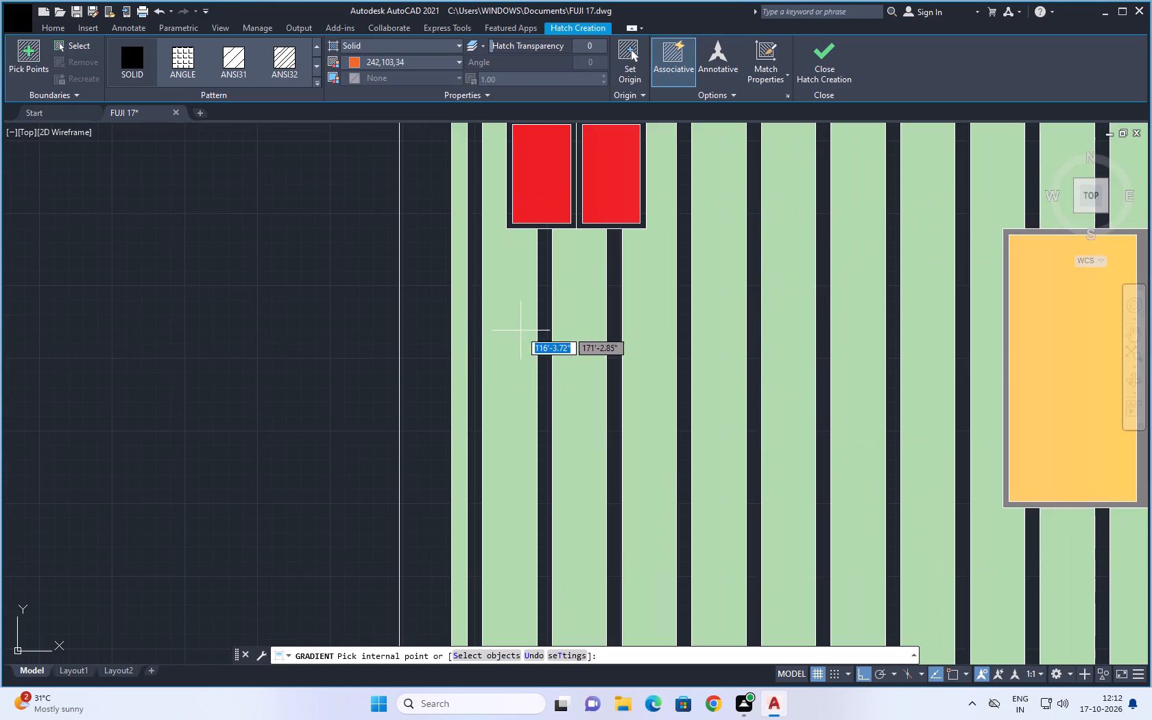
click(474, 339)
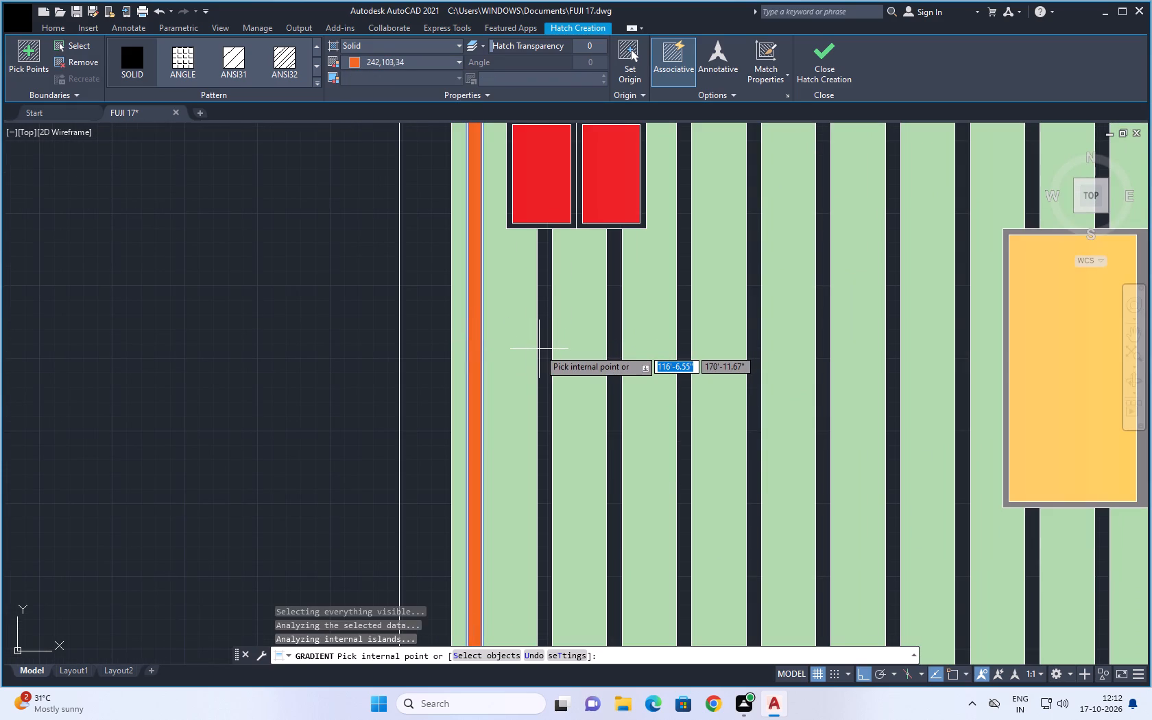
click(542, 350)
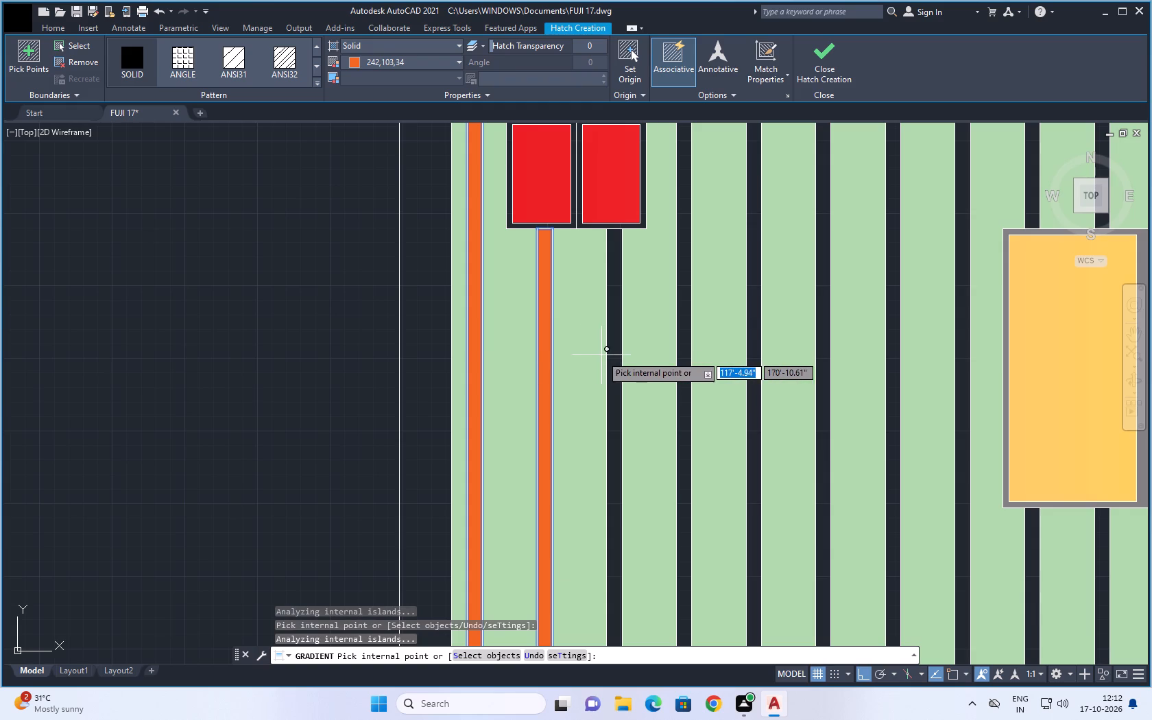
click(613, 357)
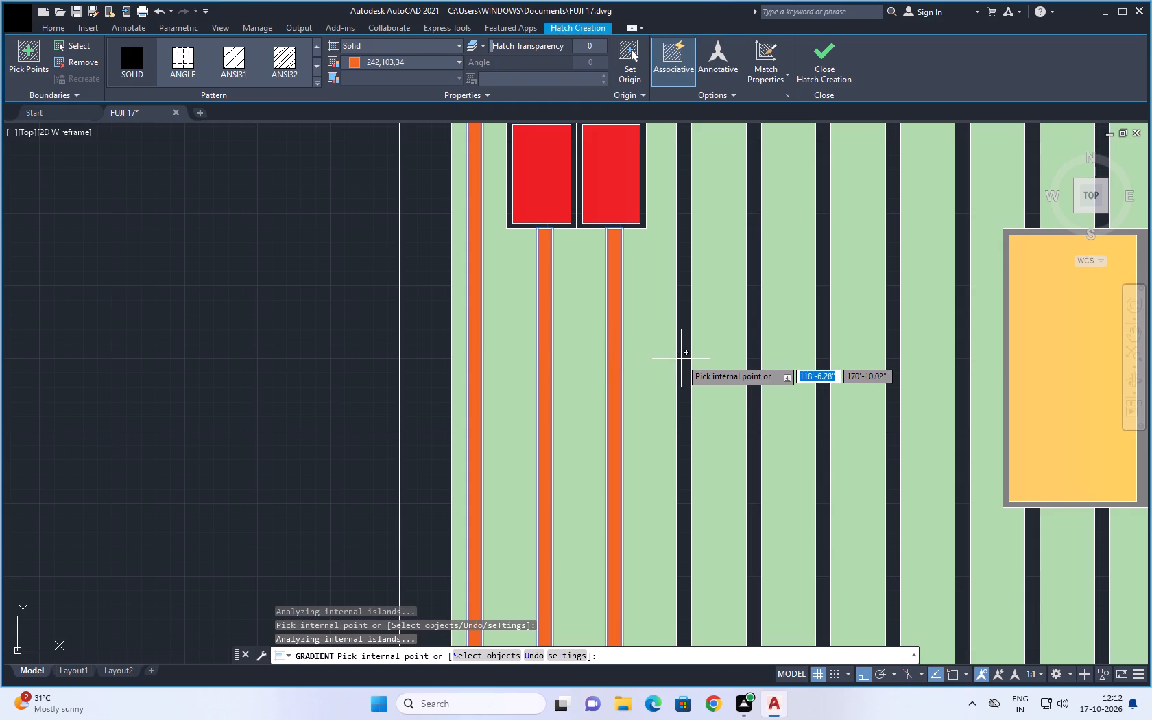
click(684, 360)
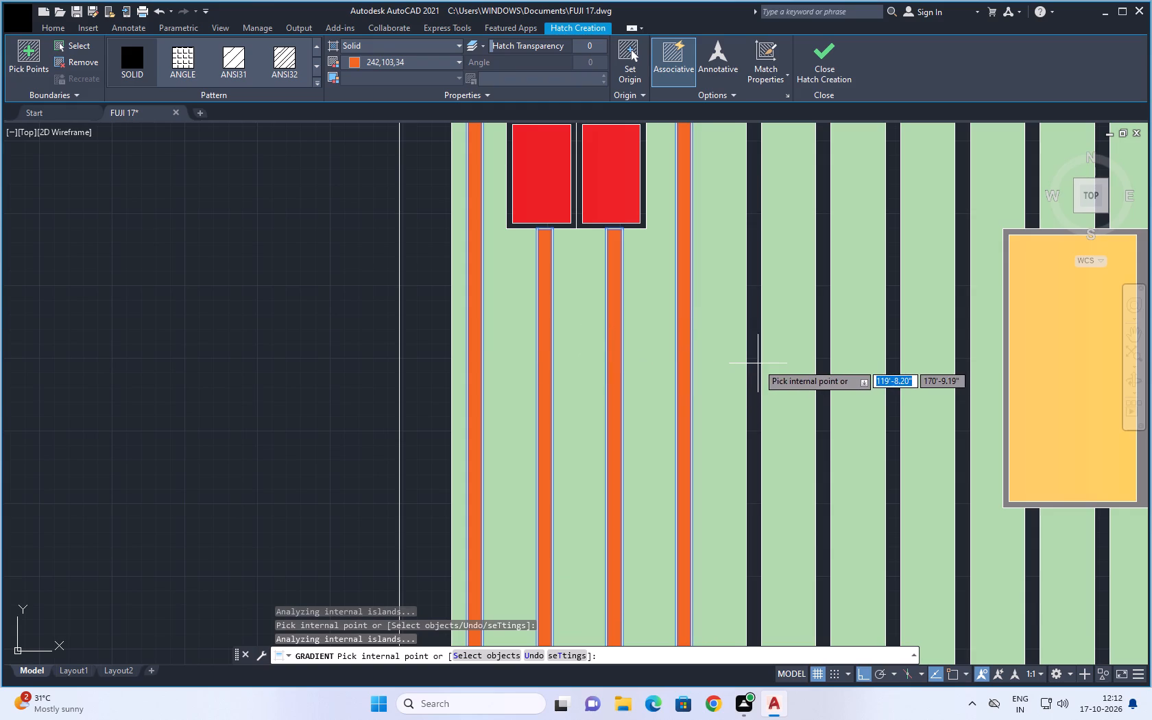
click(758, 363)
click(822, 363)
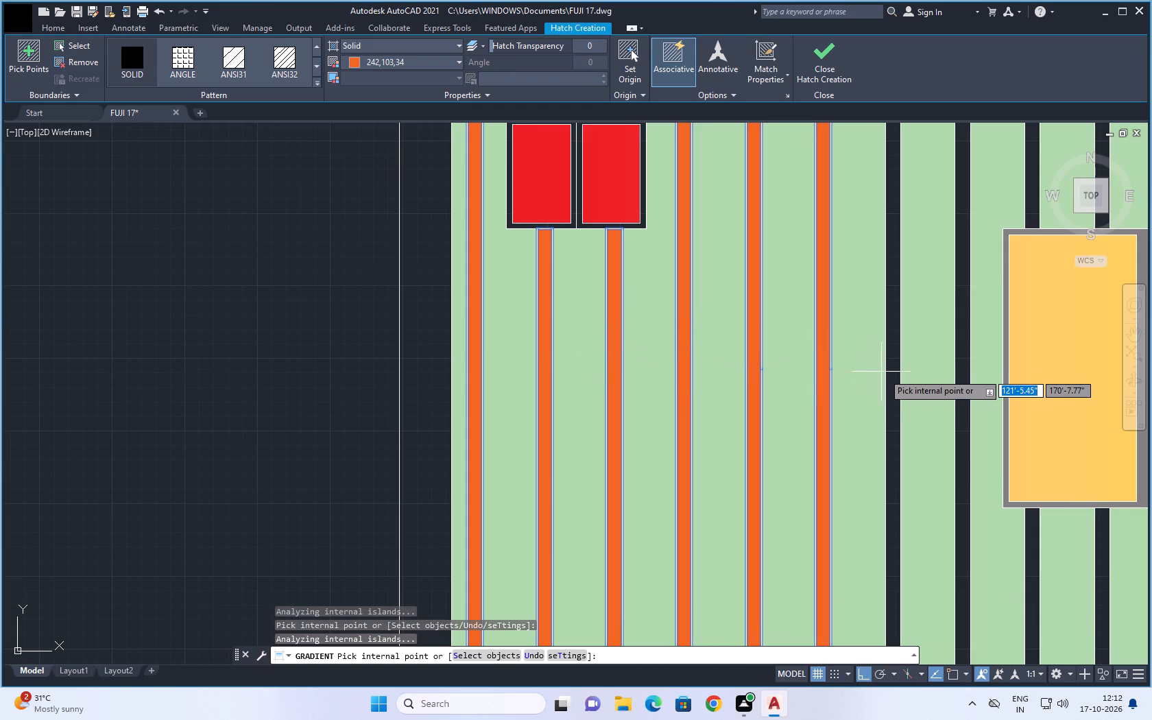
click(897, 373)
Add the full-height gap just left of the orange window and the four short gaps above that window to the 242,103,34 hatch.
scroll(895, 373, down, 2)
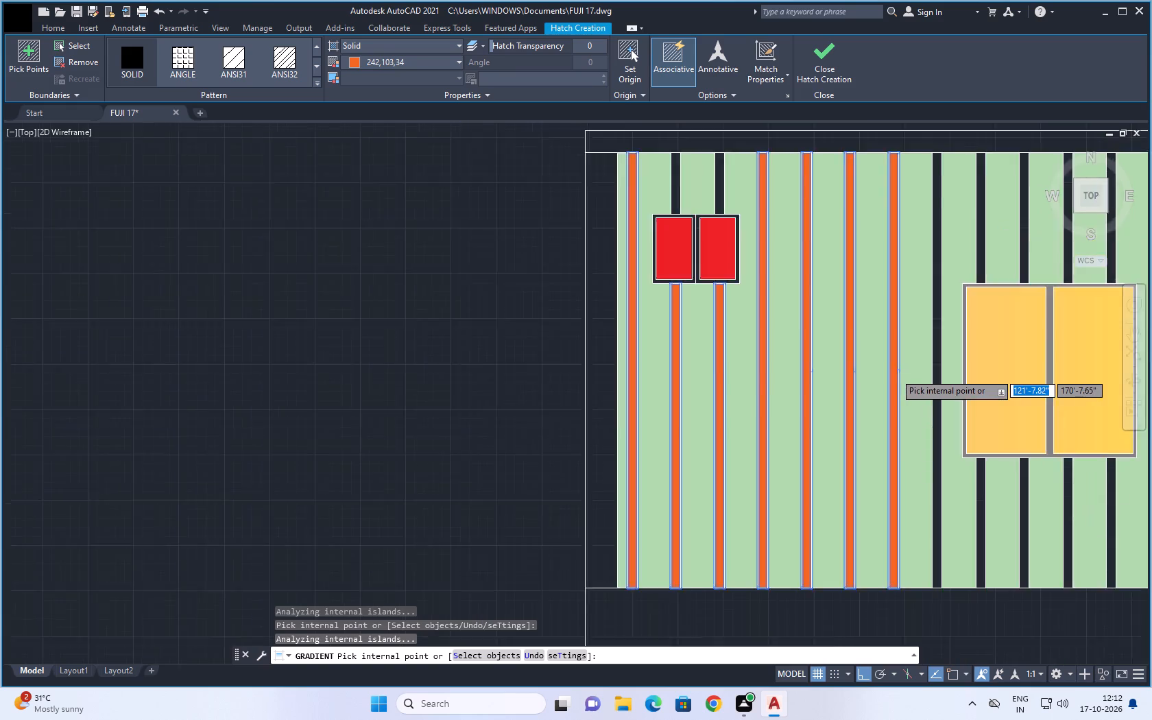
middle_drag(895, 373, 640, 420)
scroll(629, 416, up, 1)
scroll(681, 276, up, 1)
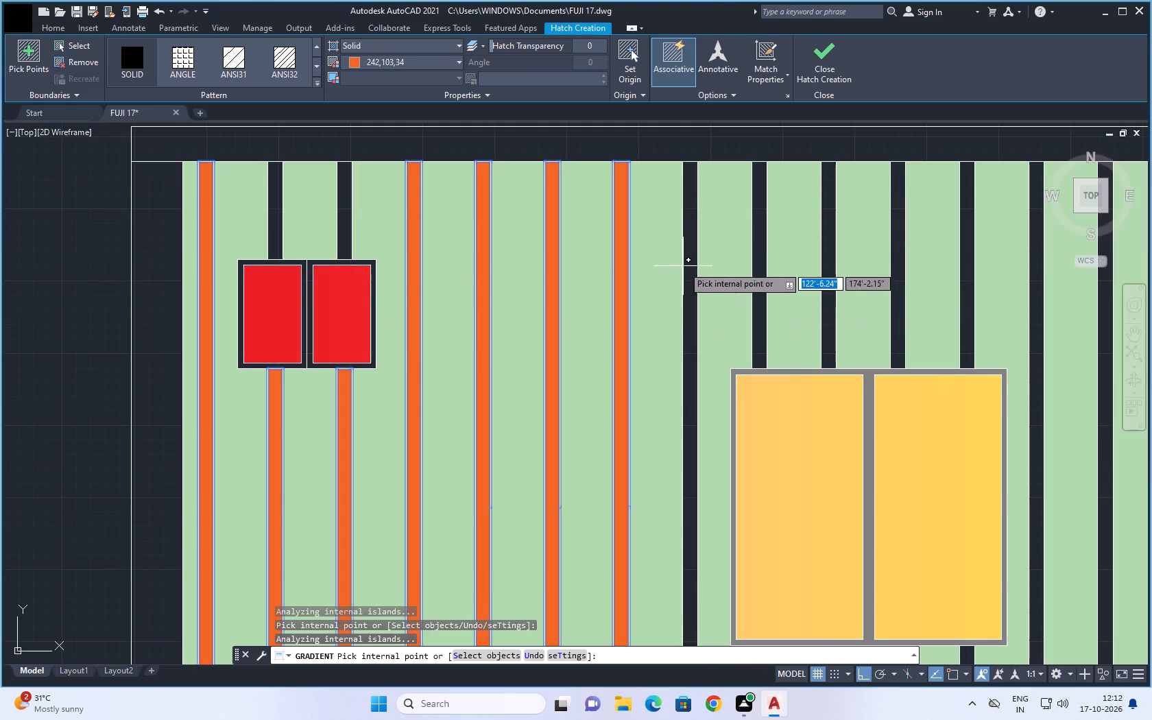
click(689, 257)
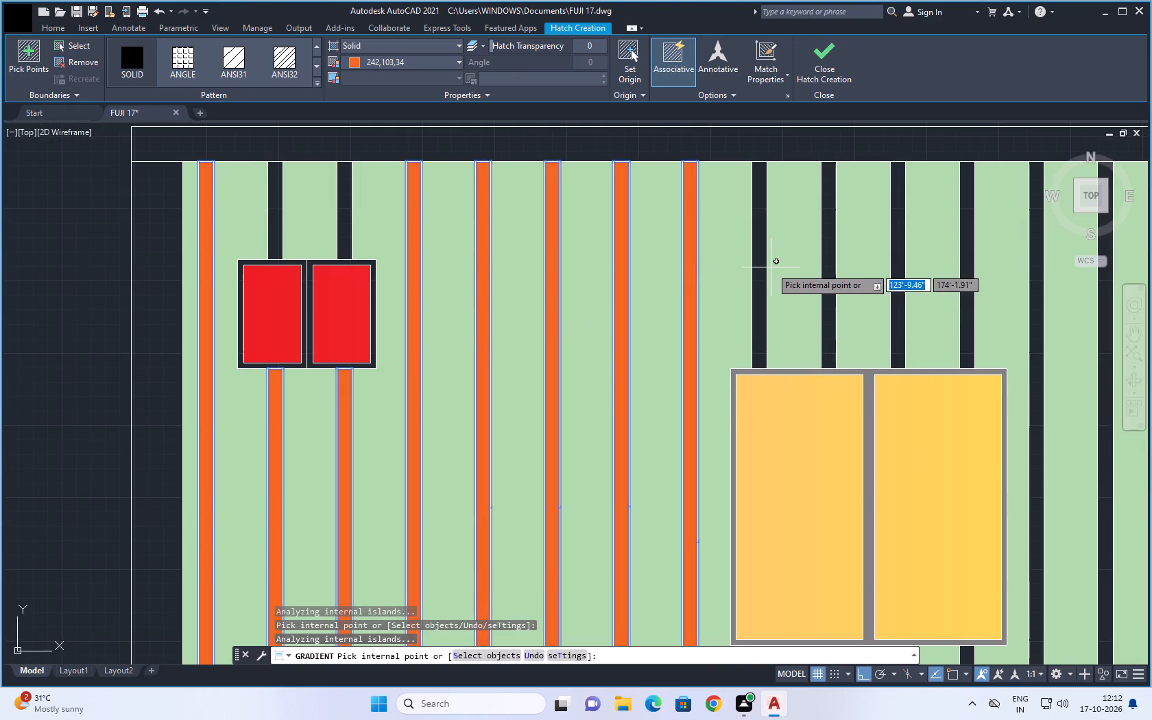
click(762, 272)
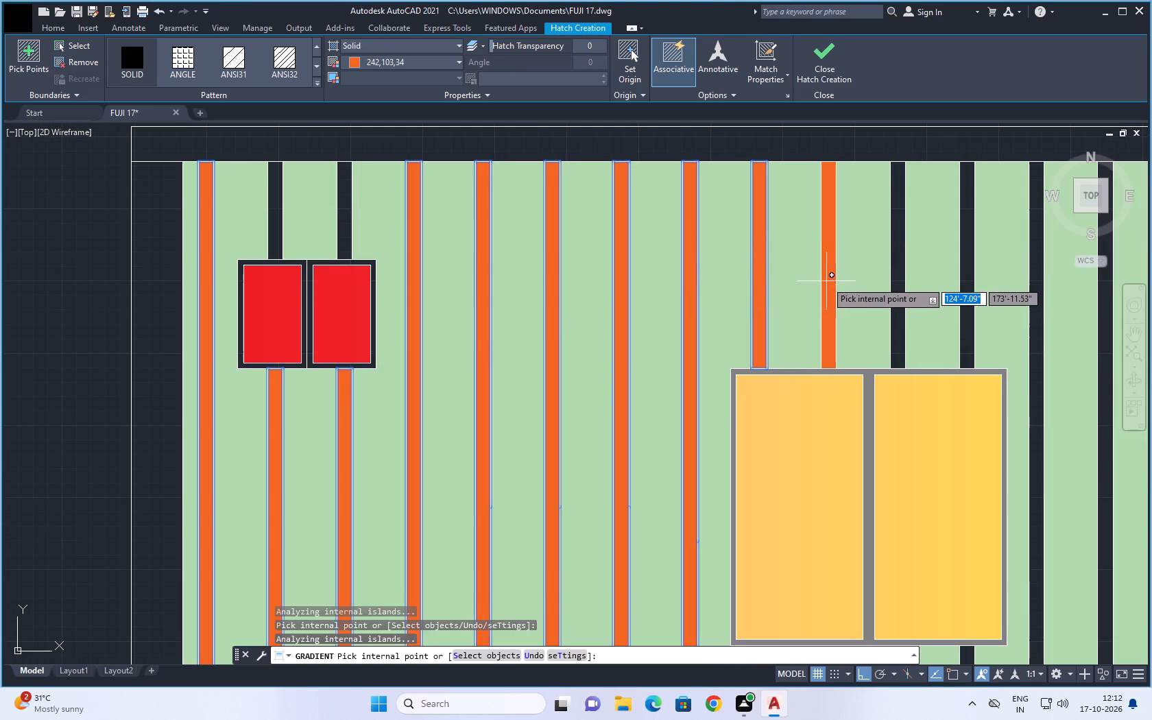
click(826, 281)
click(900, 285)
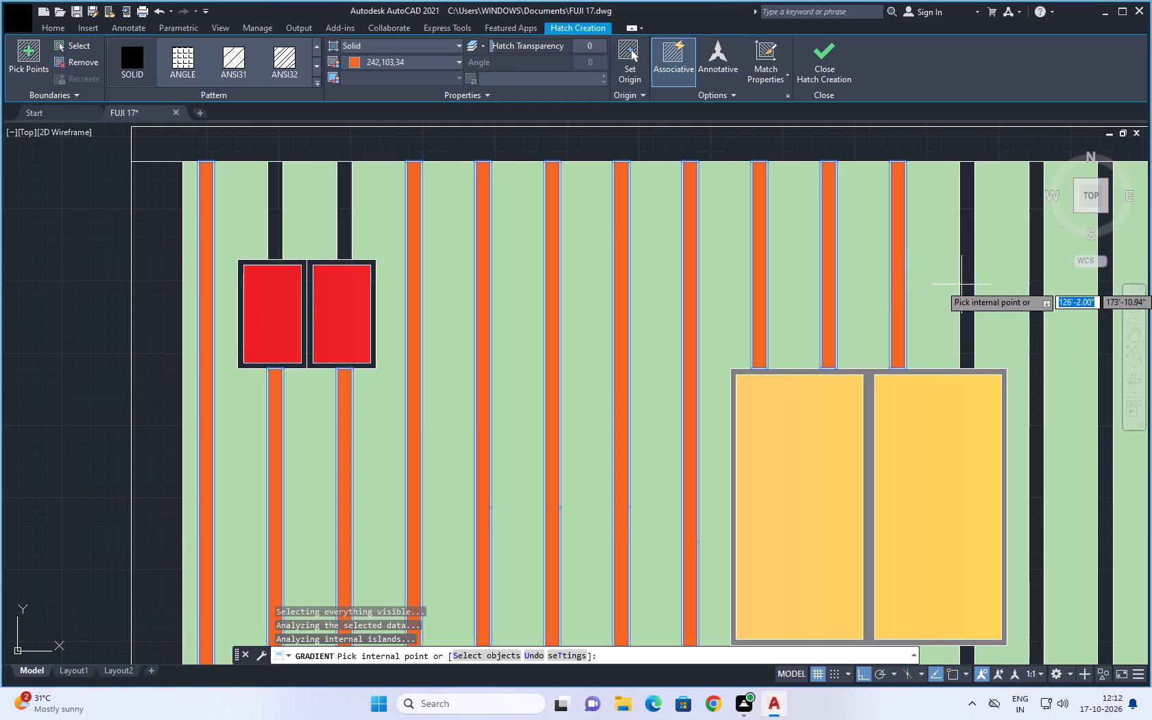
click(973, 285)
Add the four full-height gaps between the orange window and the striped wall's right end to the 242,103,34 hatch.
scroll(981, 291, down, 1)
middle_drag(992, 295, 824, 295)
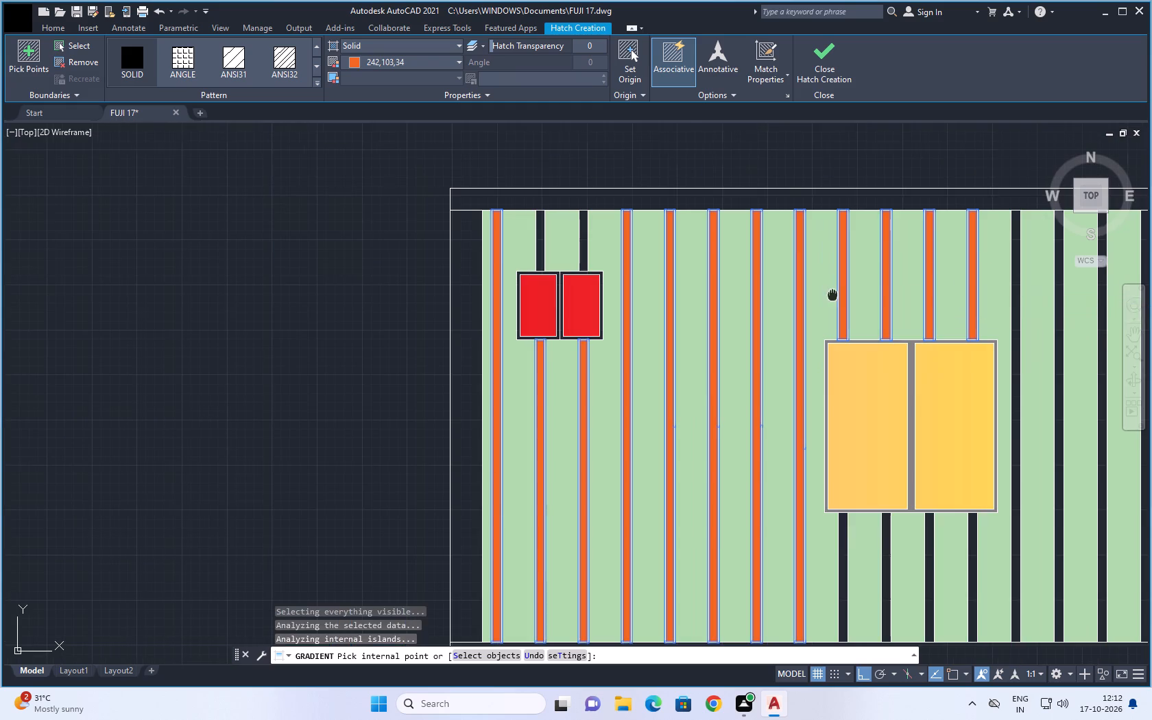
middle_drag(824, 295, 662, 300)
scroll(695, 296, up, 2)
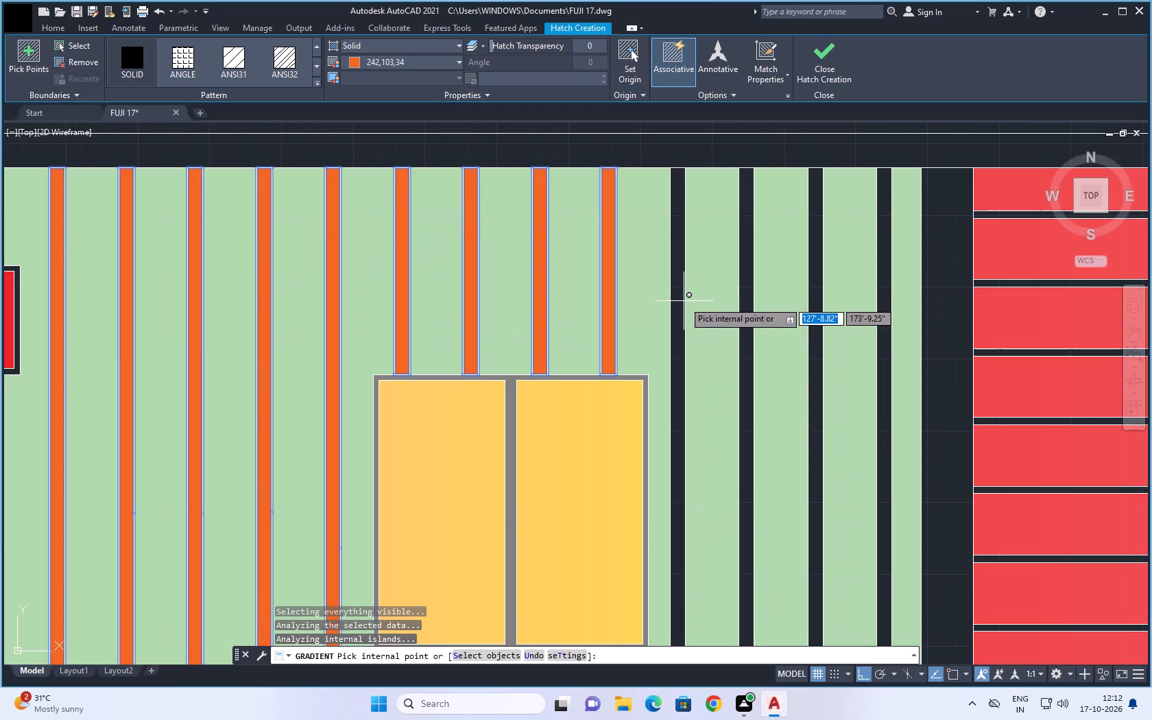
click(680, 302)
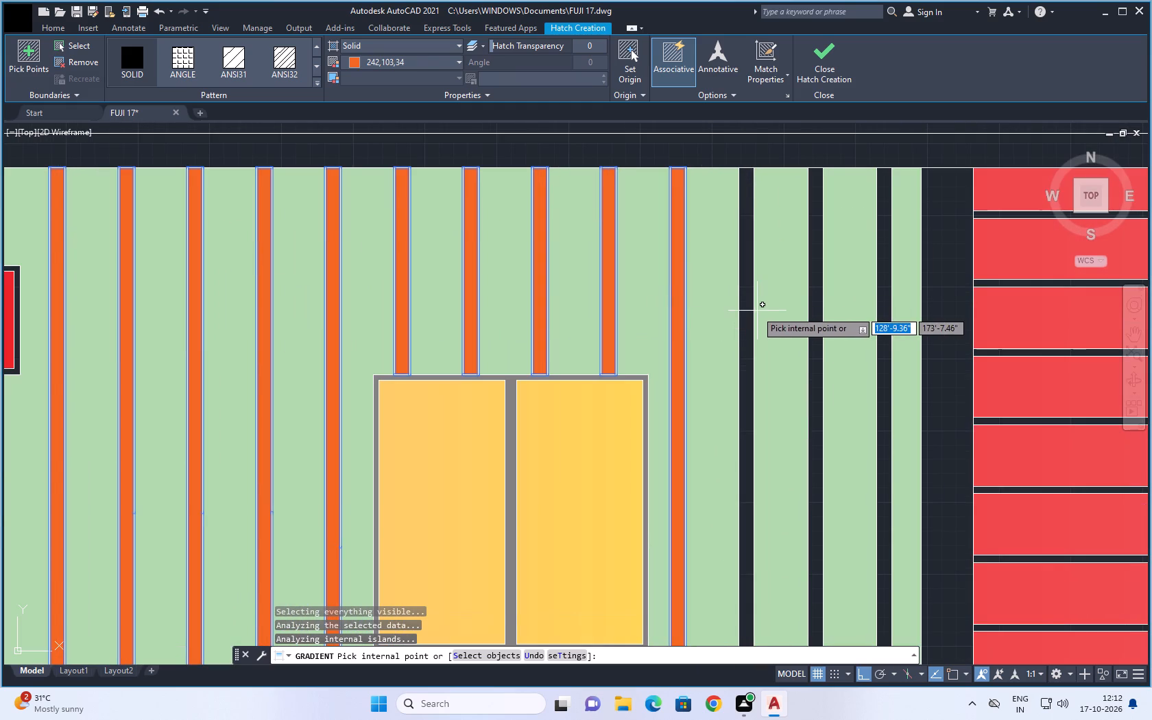
click(749, 310)
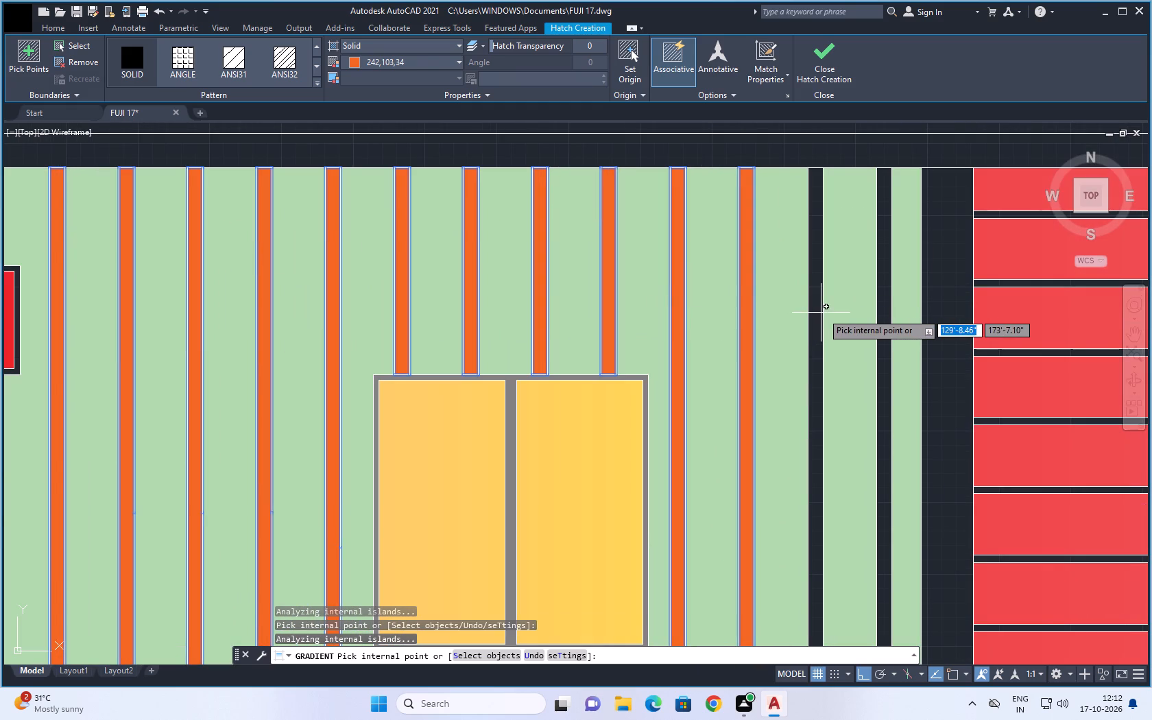
click(818, 313)
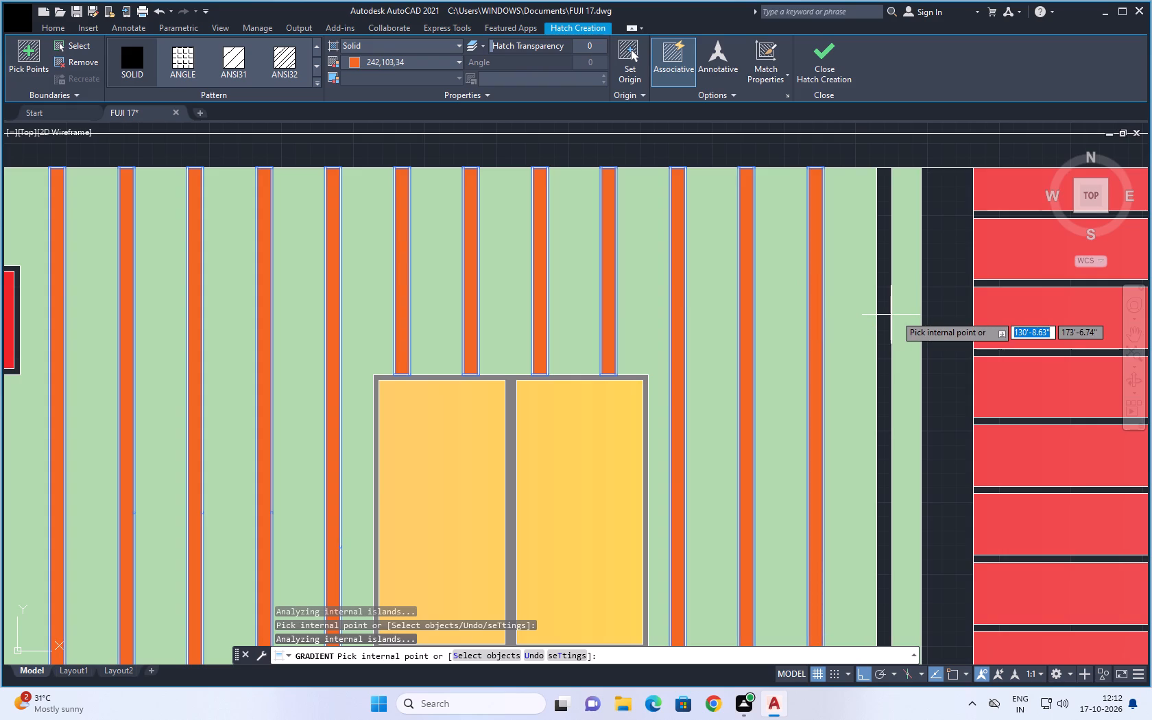
click(889, 317)
Add the four short gaps below the orange window to the 242,103,34 hatch.
scroll(891, 332, down, 2)
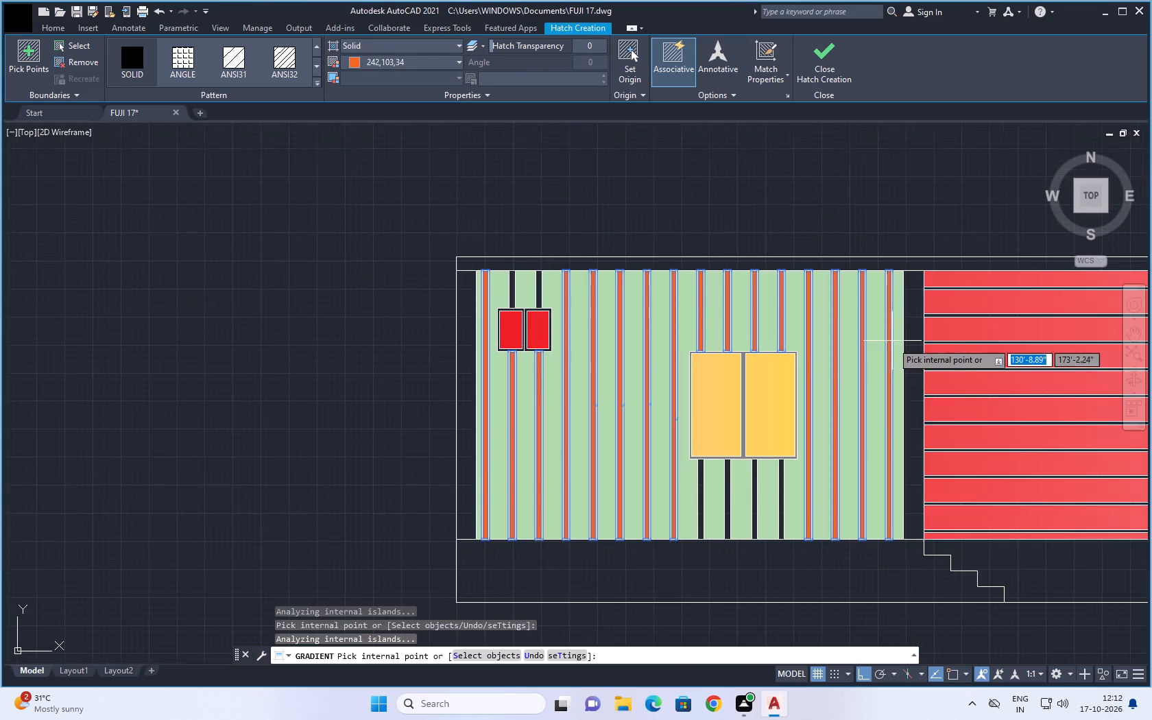
scroll(696, 513, up, 3)
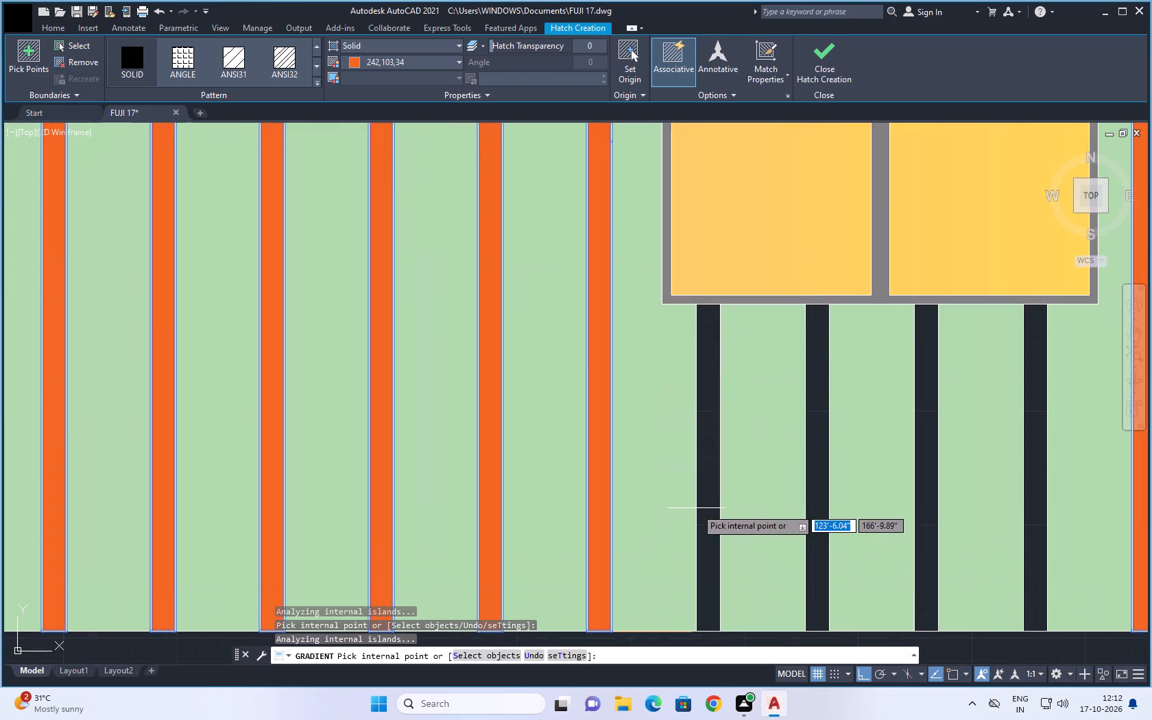
click(708, 486)
click(818, 492)
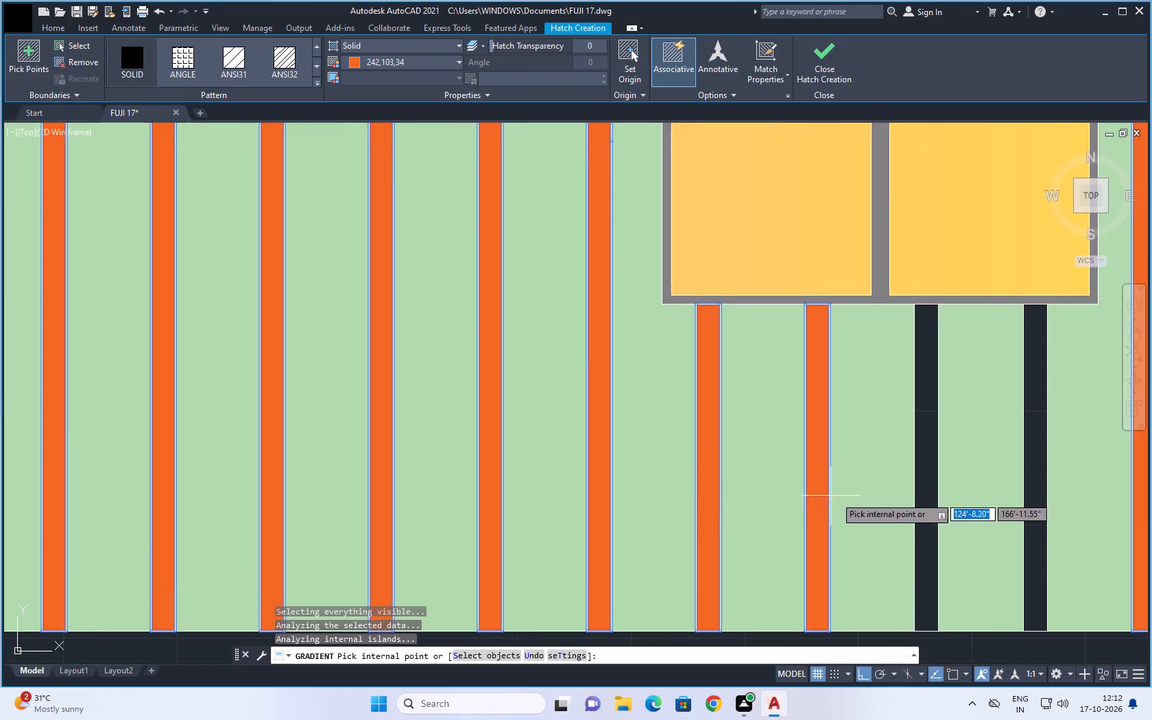
click(926, 496)
click(1040, 493)
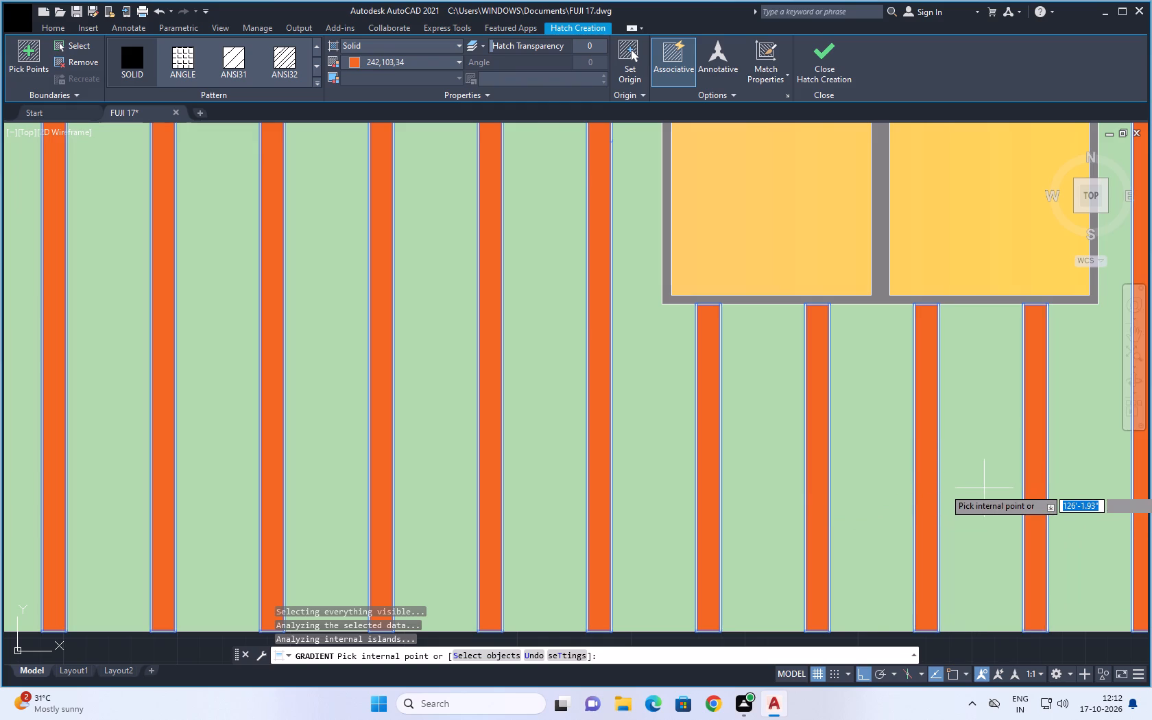
scroll(984, 488, down, 5)
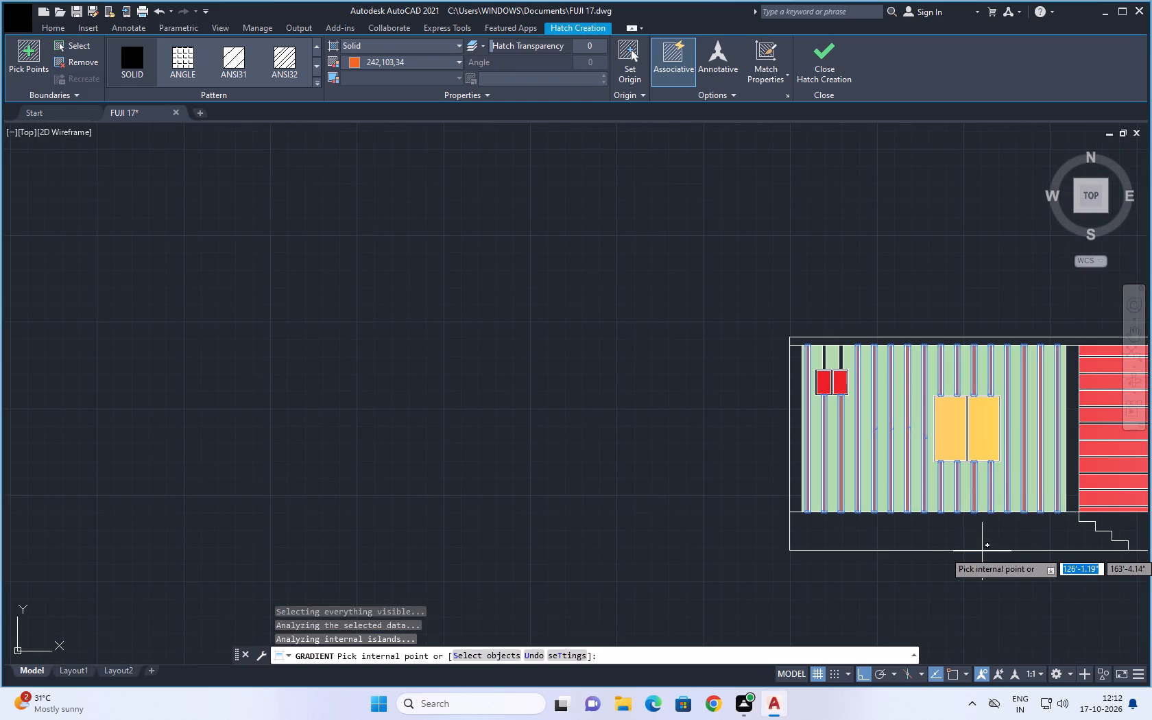
Add the two short gaps above the small red window to the 242,103,34 hatch.
middle_drag(982, 551, 815, 598)
scroll(633, 416, up, 4)
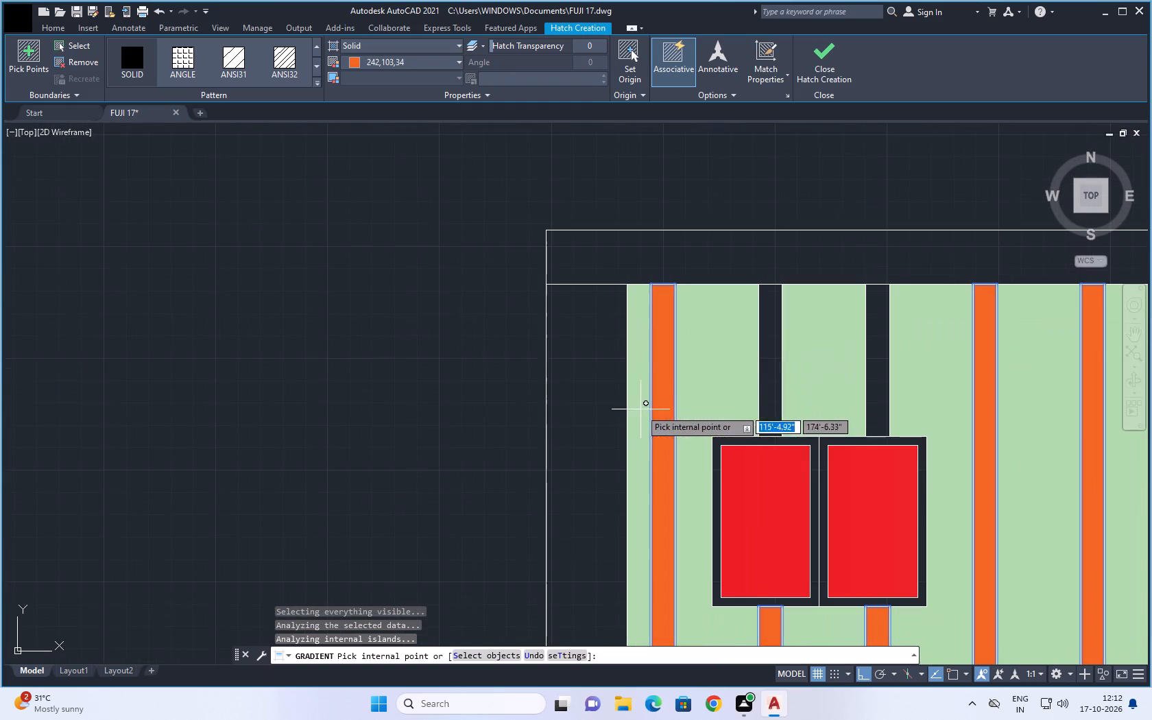
click(770, 389)
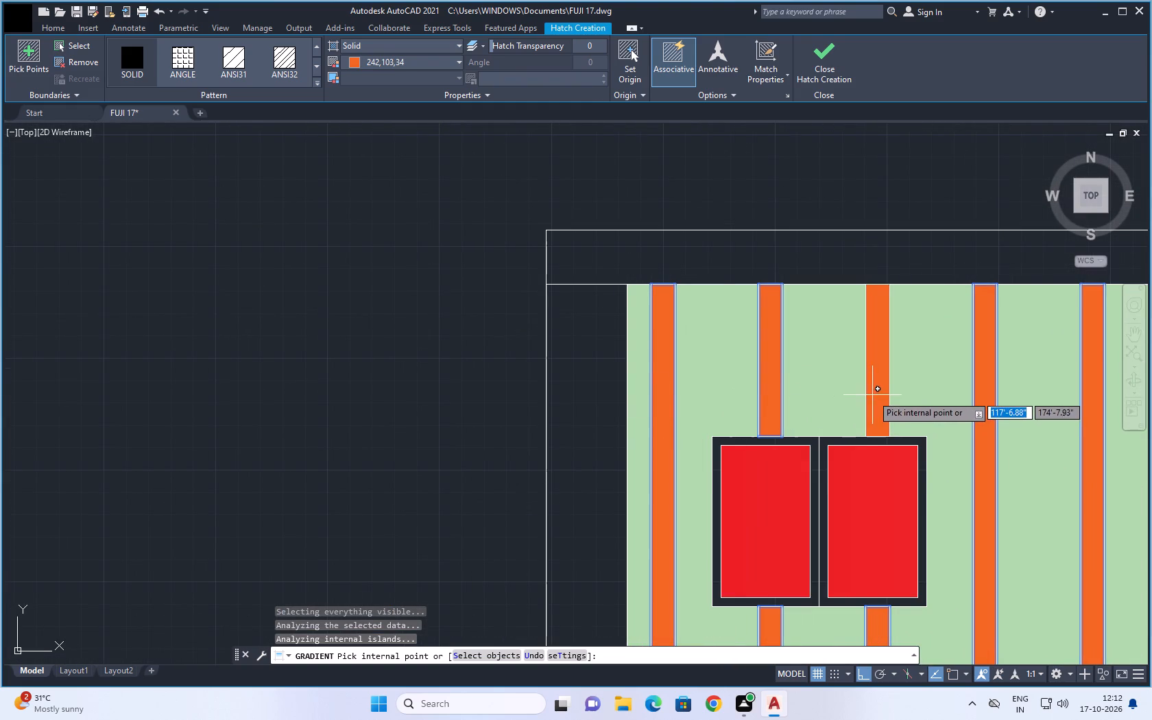
click(872, 395)
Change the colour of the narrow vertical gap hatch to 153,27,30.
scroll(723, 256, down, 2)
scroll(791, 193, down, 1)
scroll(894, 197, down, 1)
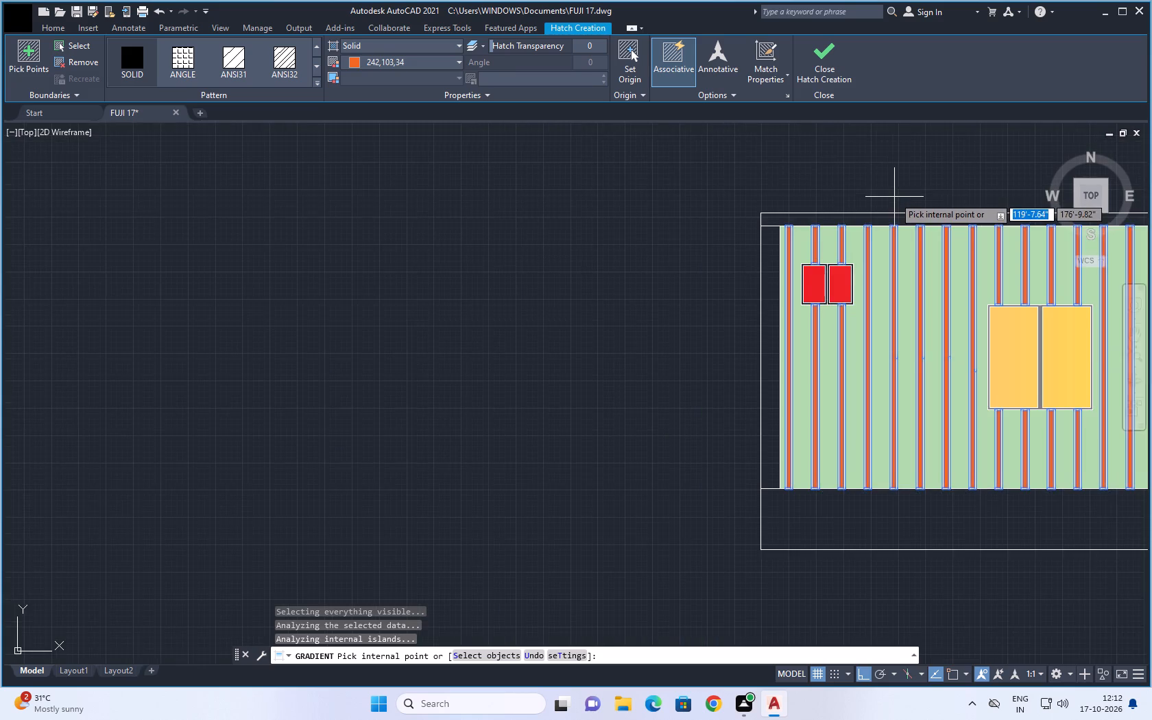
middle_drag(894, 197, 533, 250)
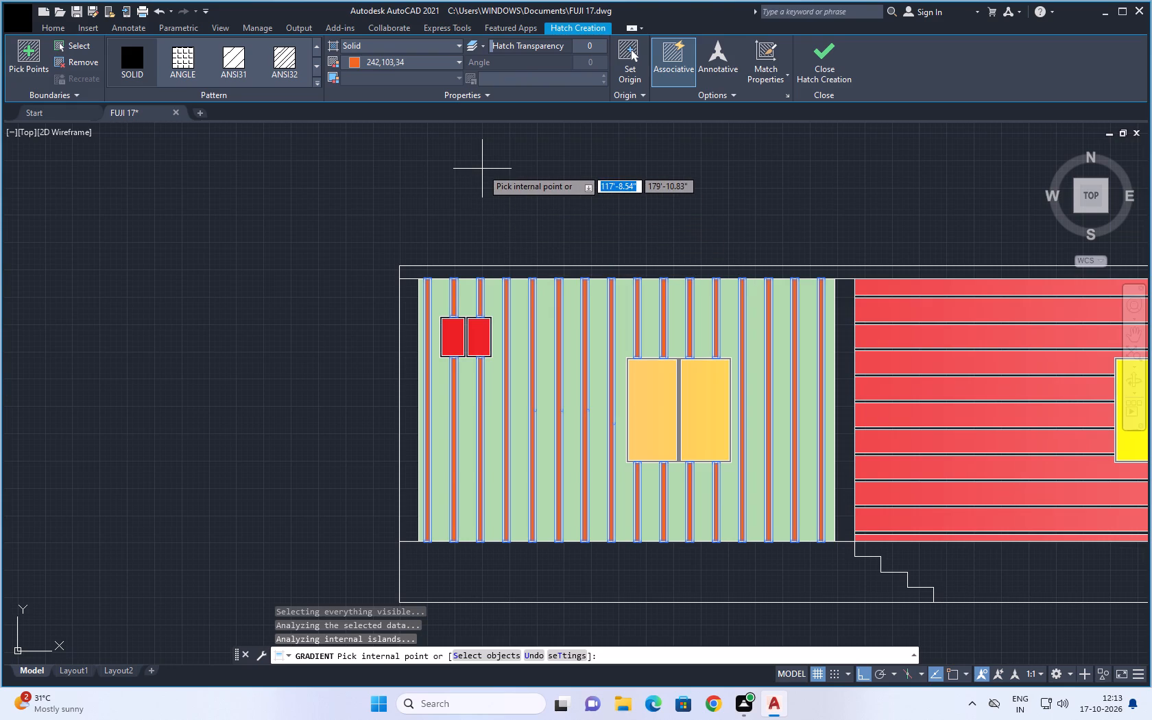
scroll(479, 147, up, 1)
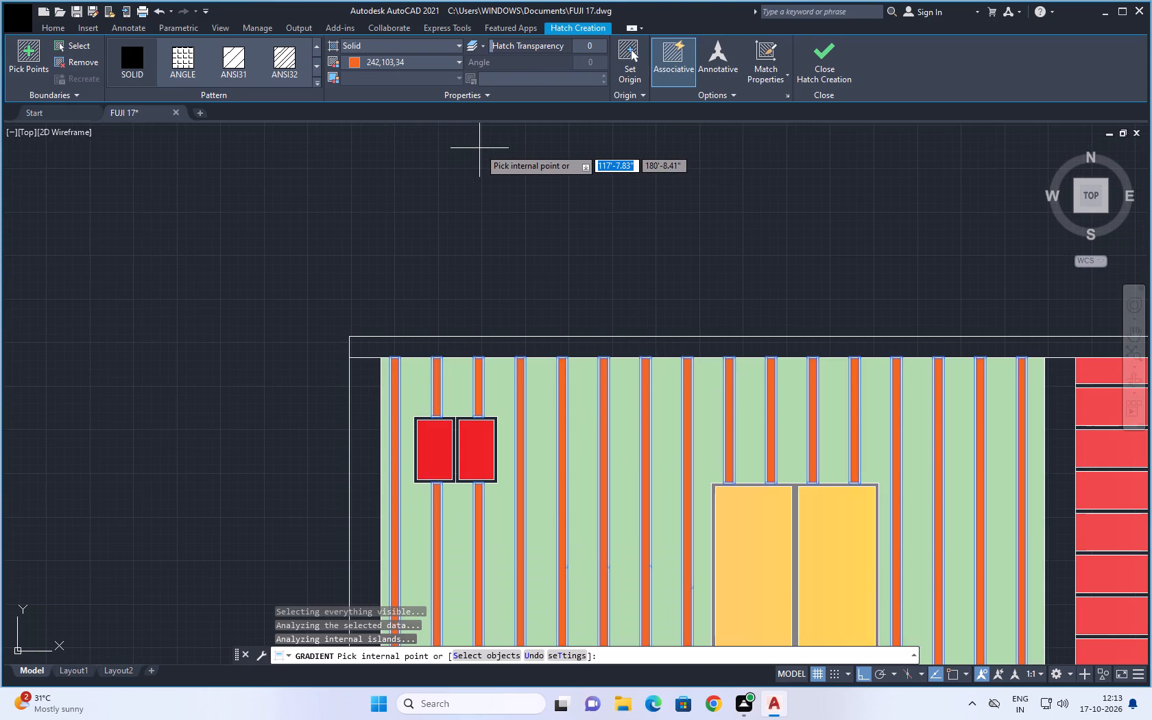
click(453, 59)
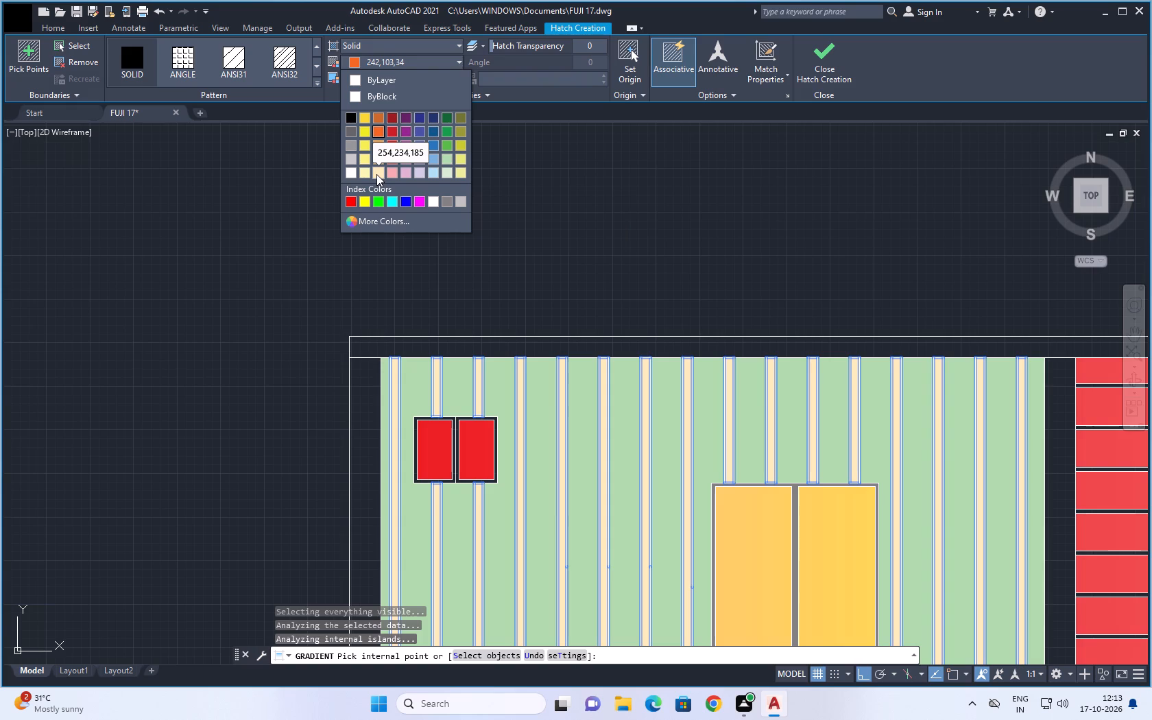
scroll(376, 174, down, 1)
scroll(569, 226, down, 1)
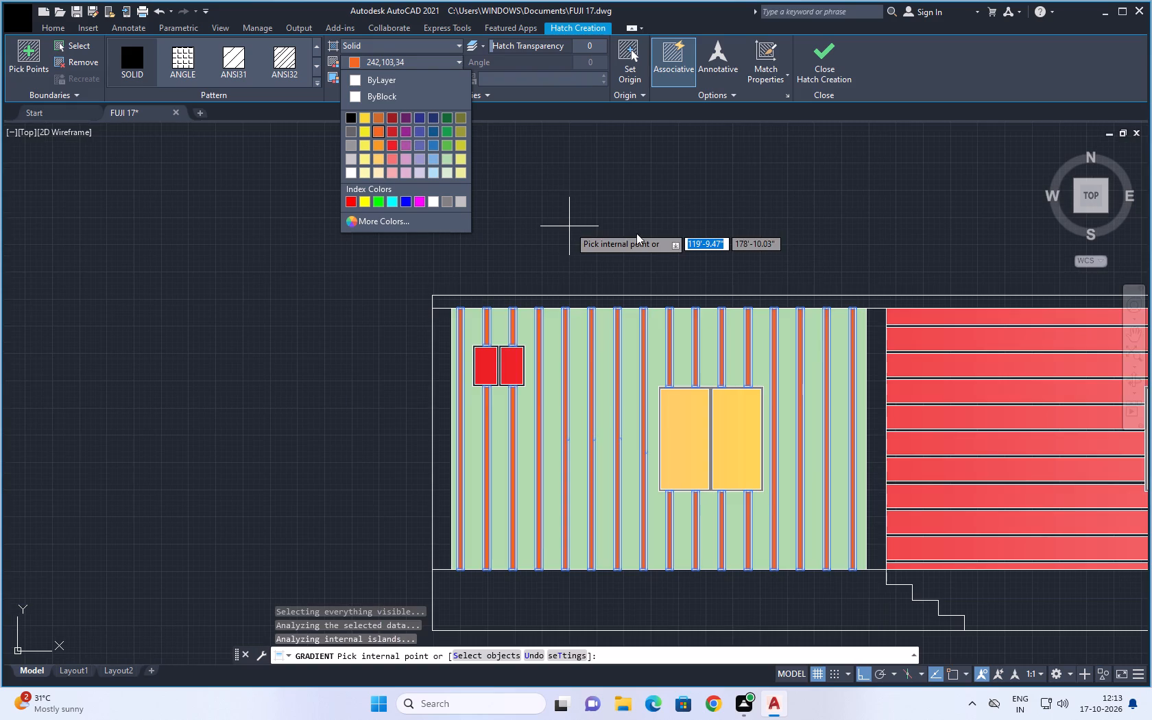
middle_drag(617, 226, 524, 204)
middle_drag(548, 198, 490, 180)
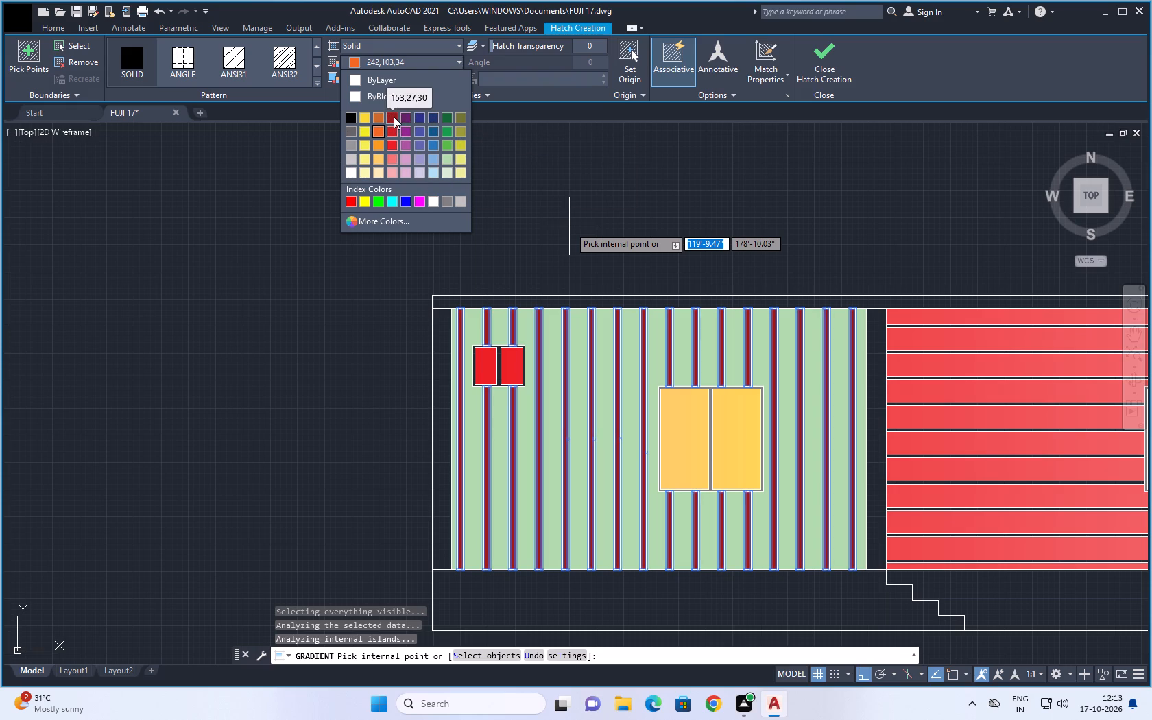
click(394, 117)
Set the narrow vertical gap hatch colour to 173,221,247 and finish the hatch.
scroll(590, 283, down, 2)
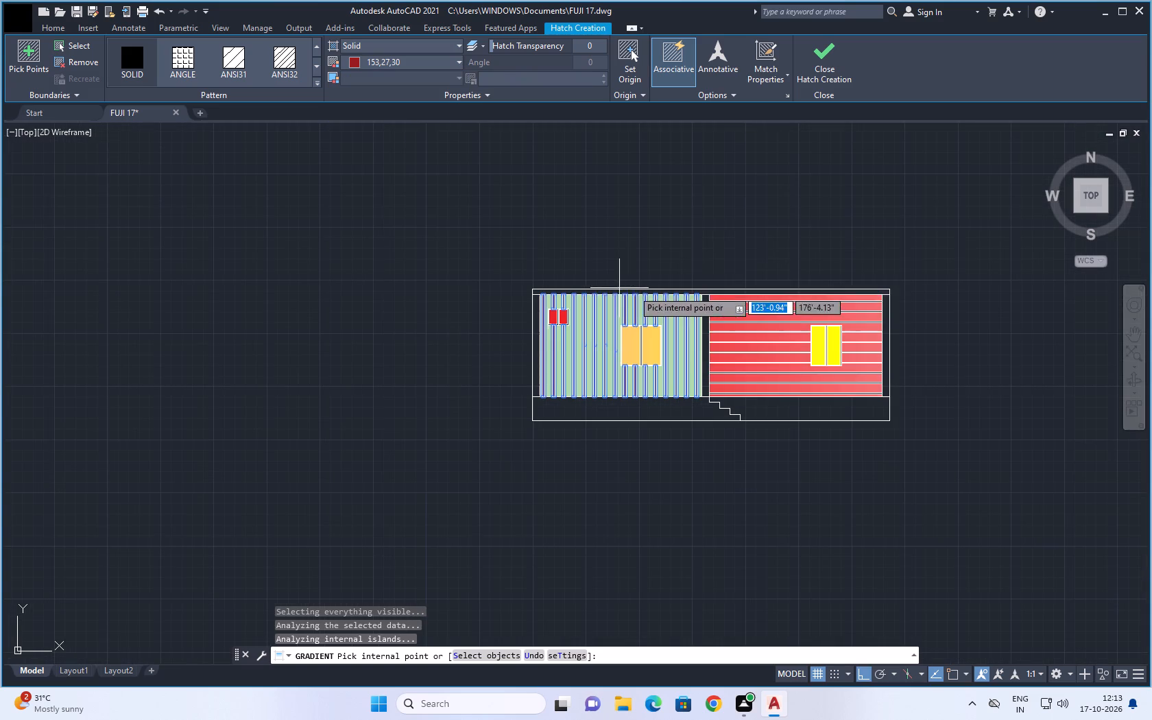
middle_drag(830, 229, 787, 251)
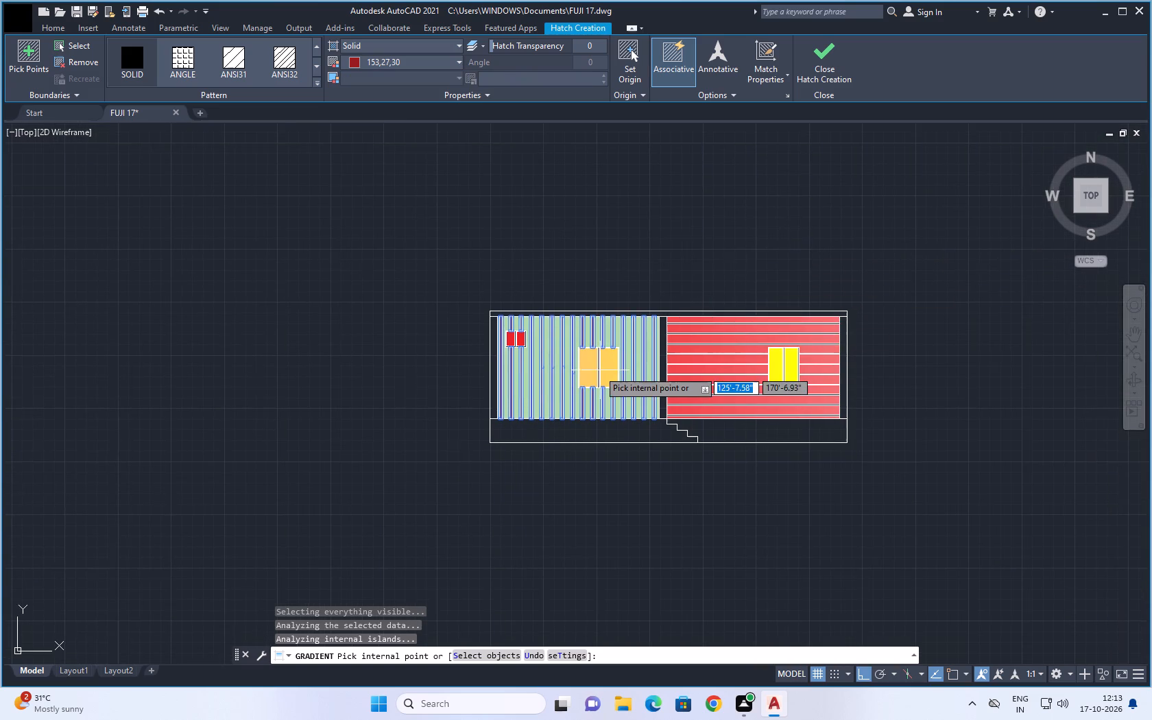
scroll(597, 370, up, 3)
scroll(605, 354, down, 2)
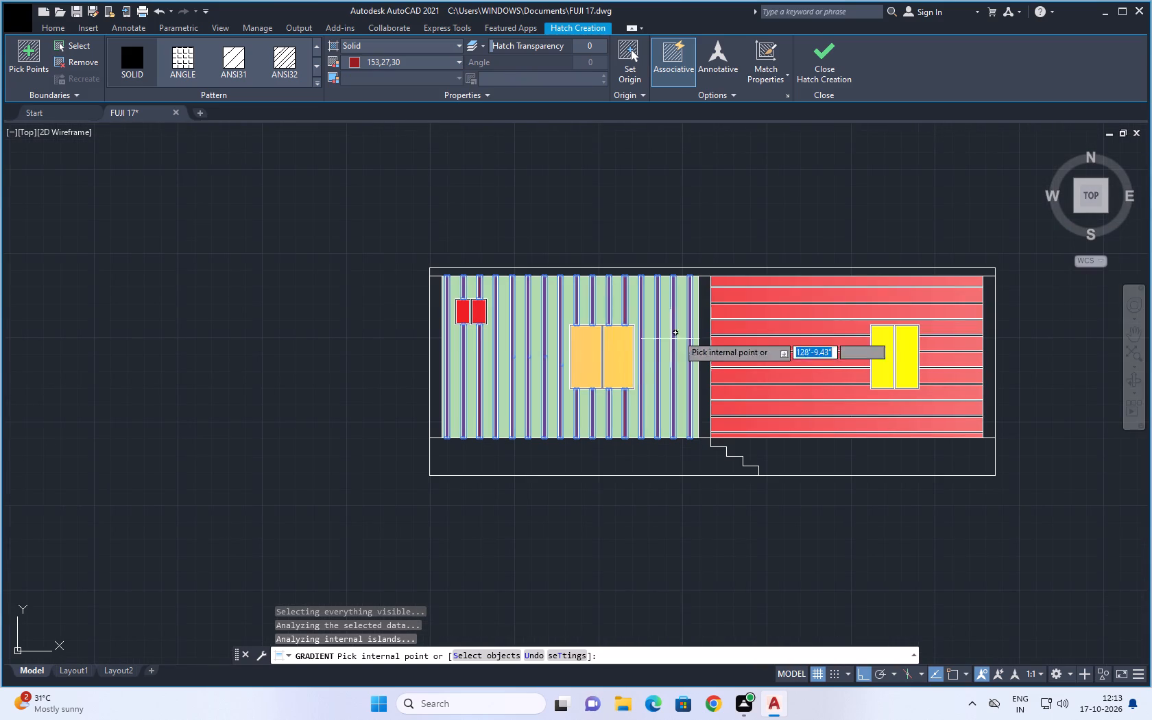
middle_drag(765, 242, 719, 231)
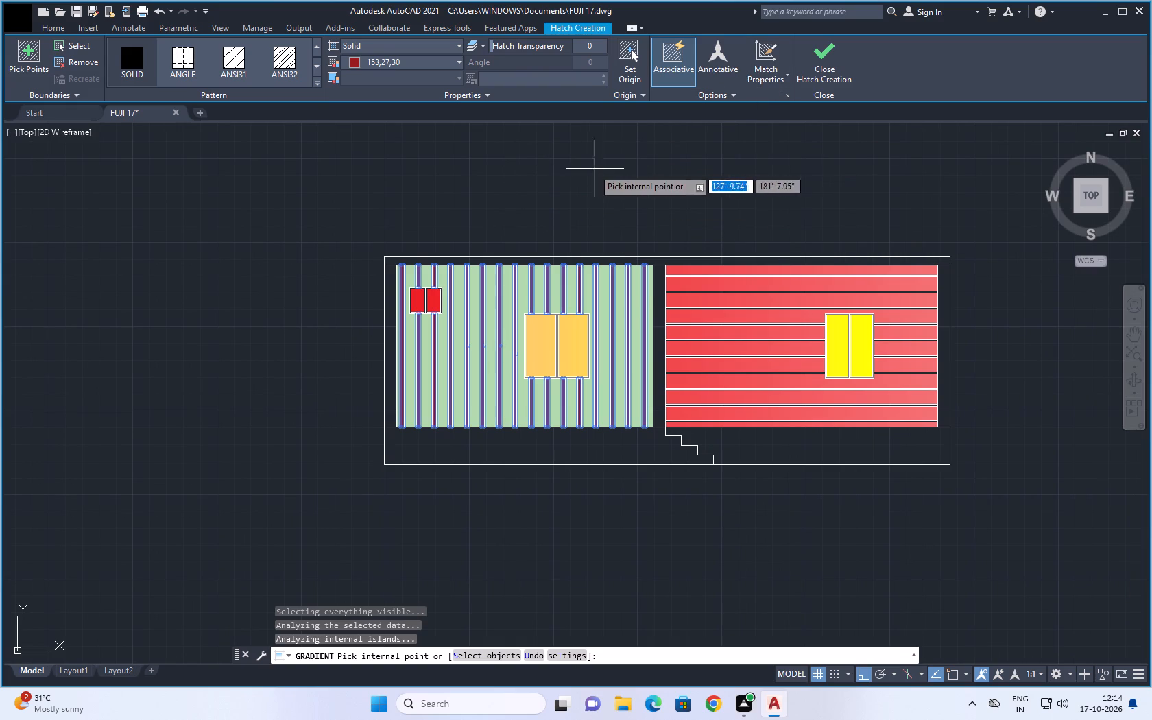
click(374, 58)
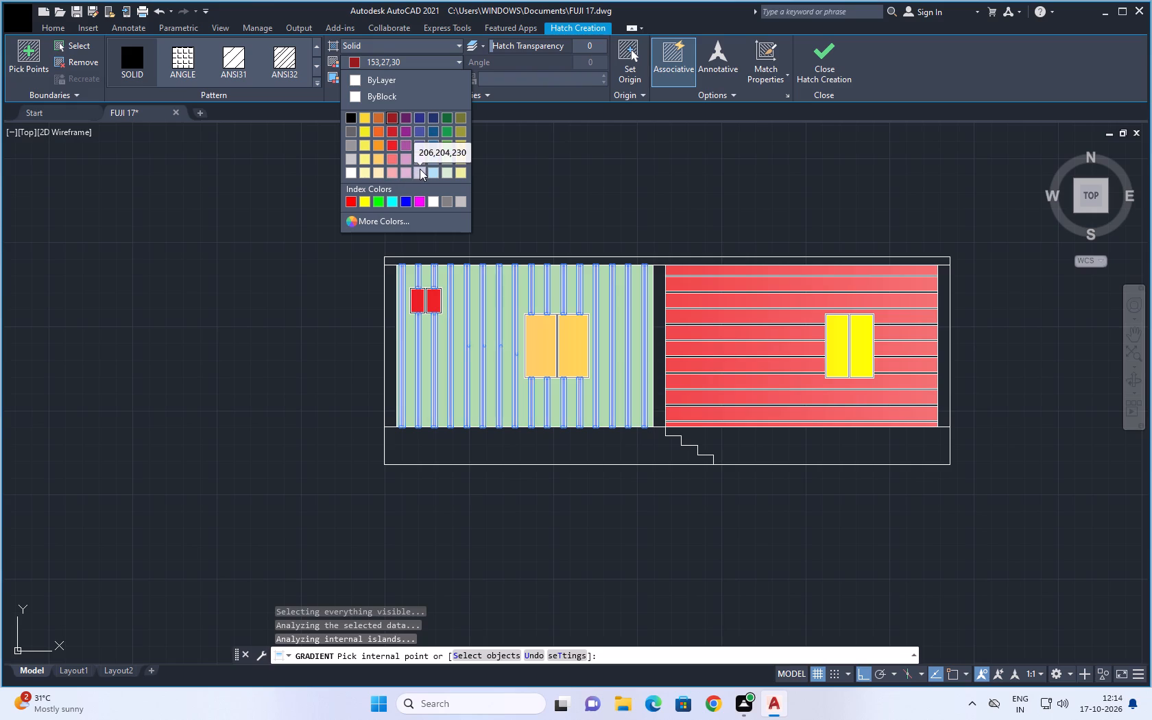
scroll(422, 169, up, 1)
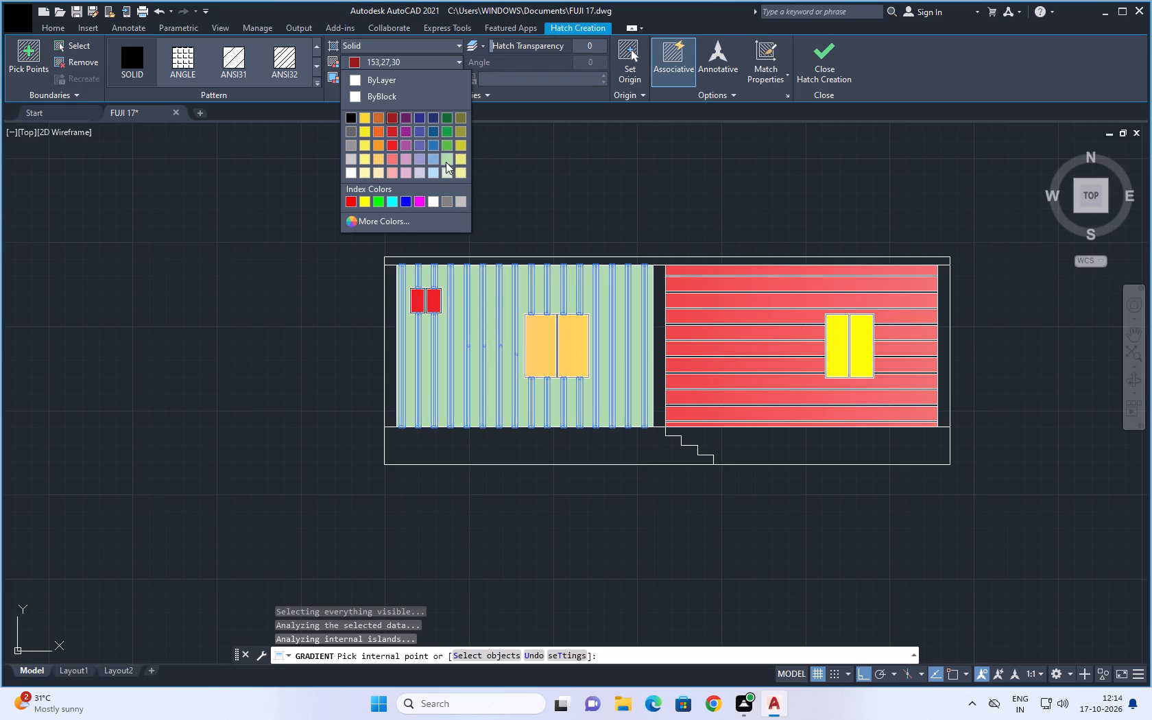
click(435, 170)
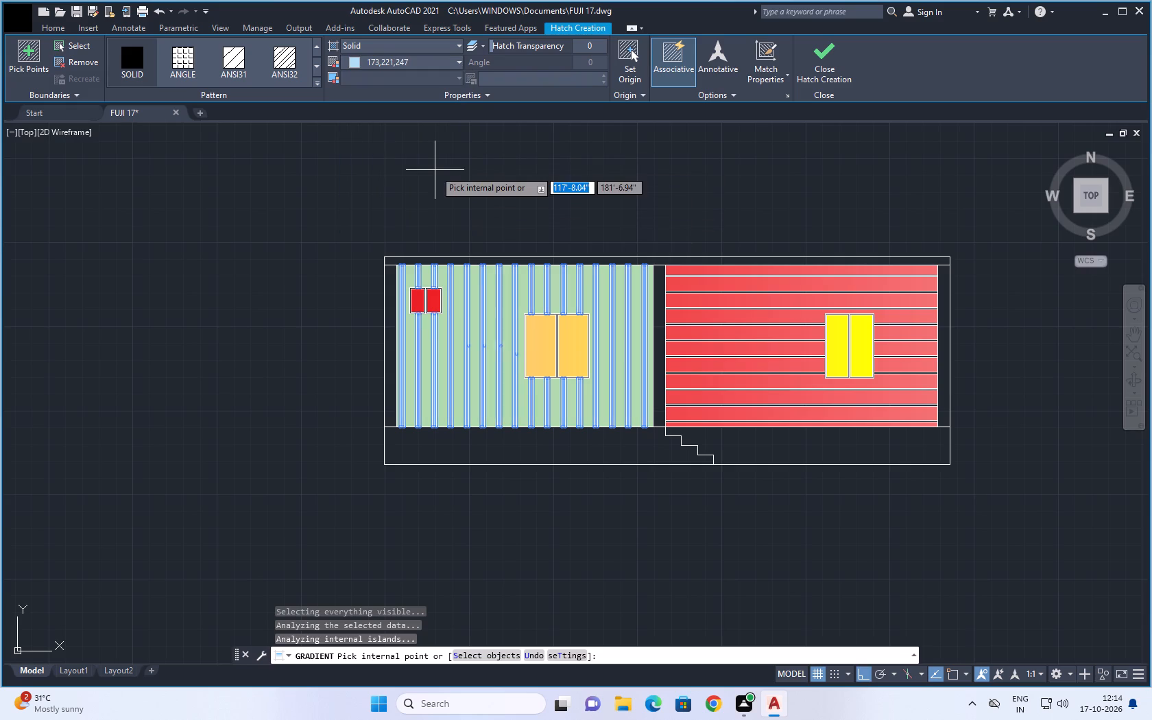
click(837, 60)
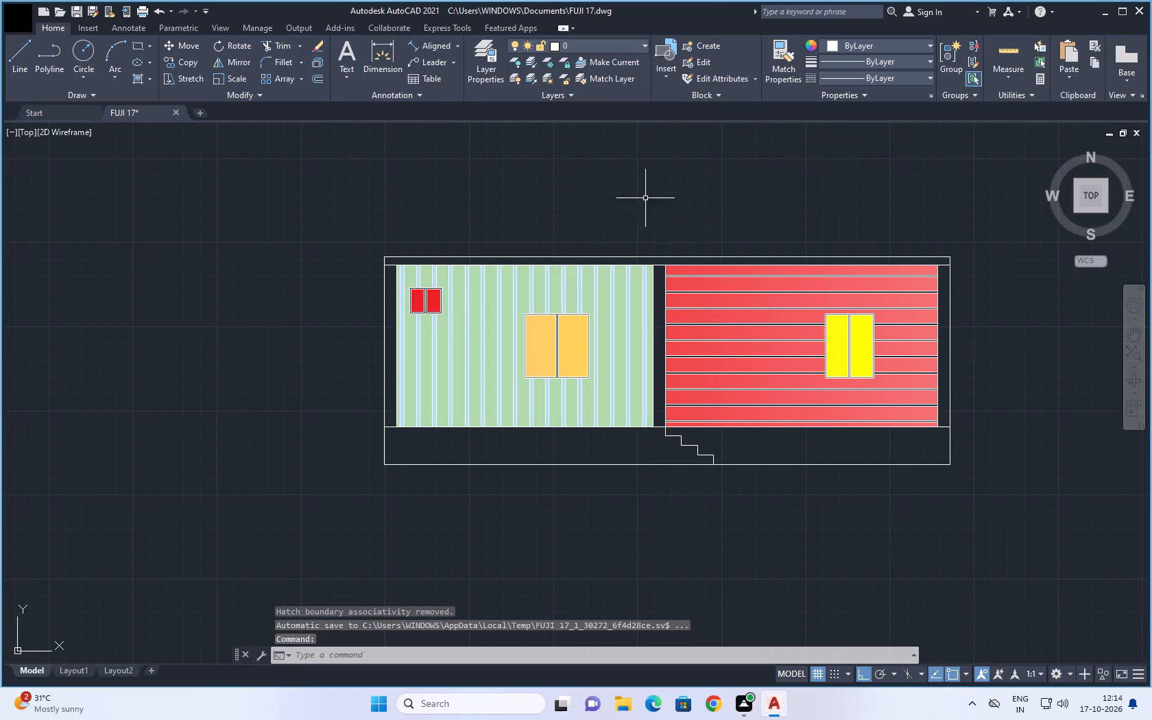
Recolour the hatch of the wide green vertical strips to 122,175,223.
scroll(590, 297, up, 2)
click(583, 297)
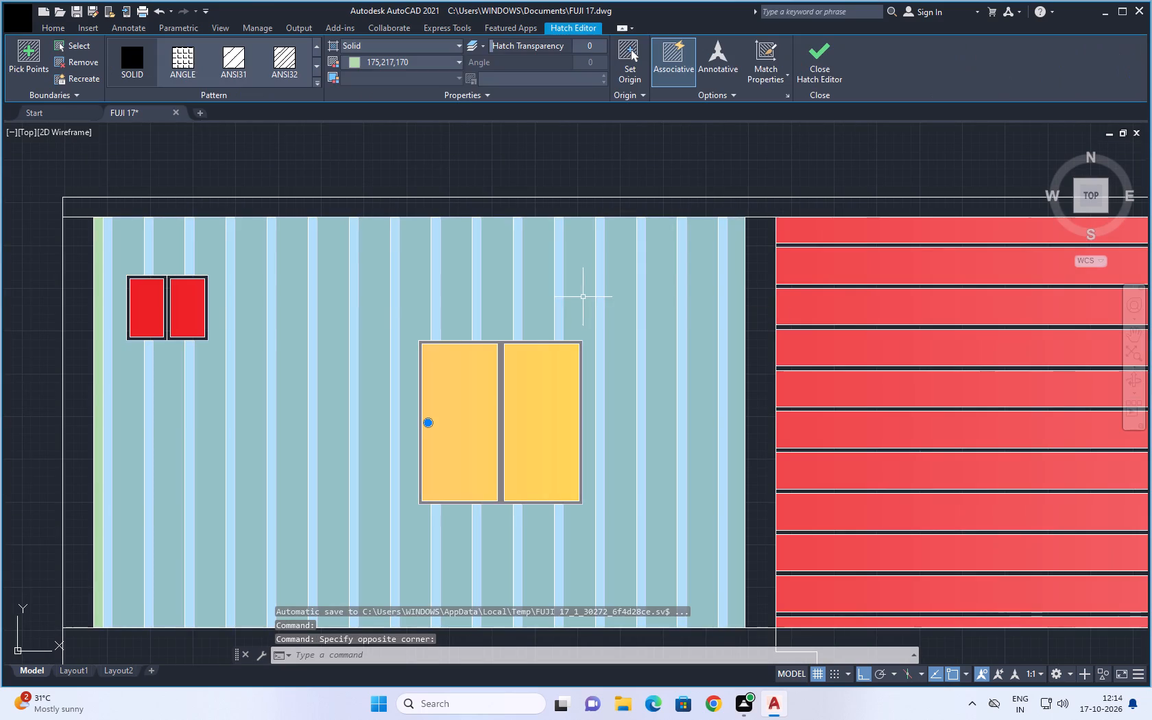
click(435, 60)
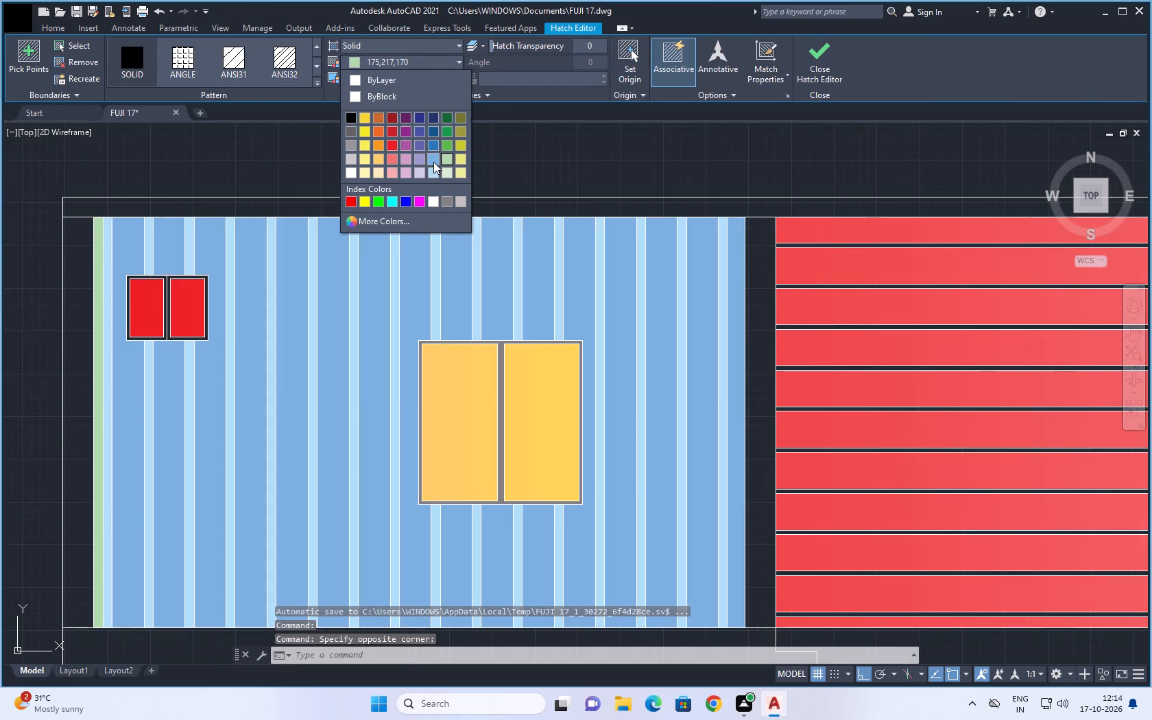
click(432, 158)
click(827, 58)
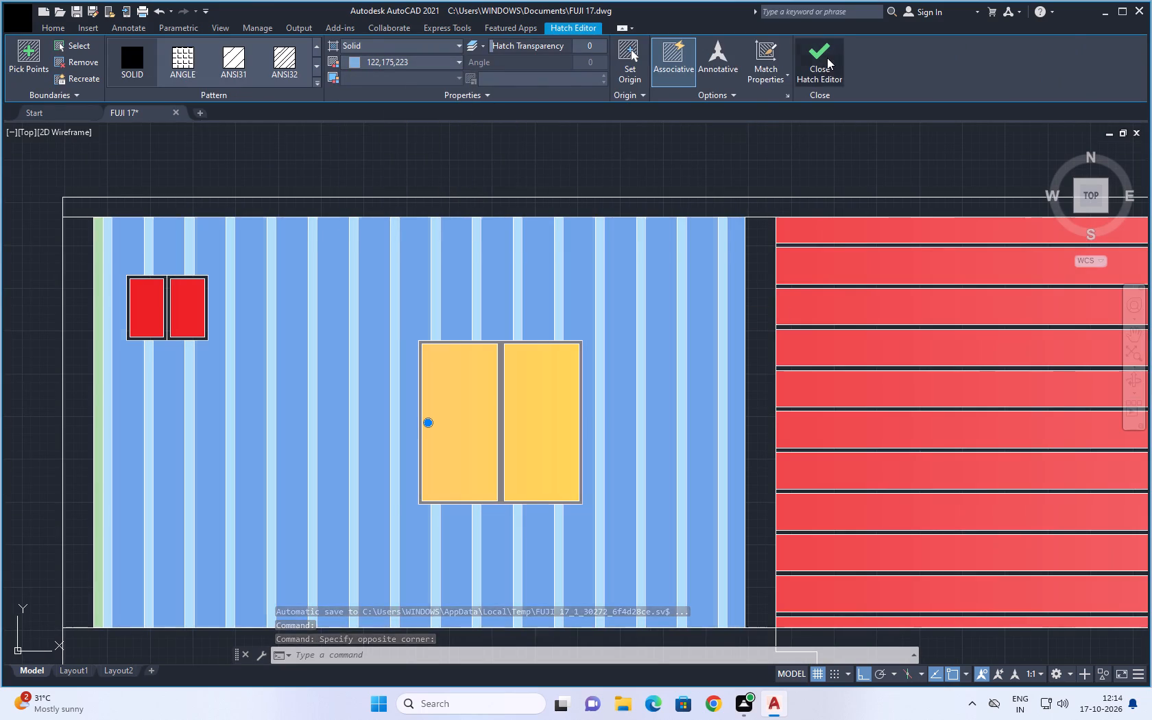
Recolour the remaining narrow green strip at the striped wall's left end to 122,175,223.
scroll(755, 139, down, 2)
middle_drag(800, 134, 684, 243)
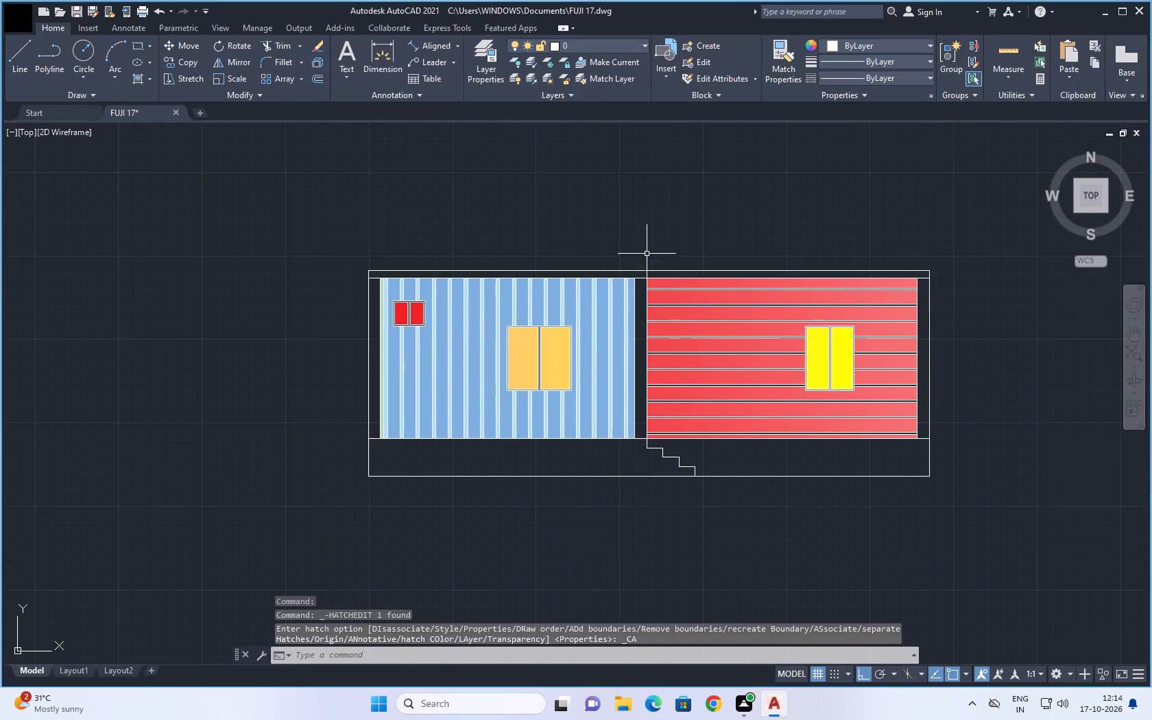
scroll(373, 315, up, 3)
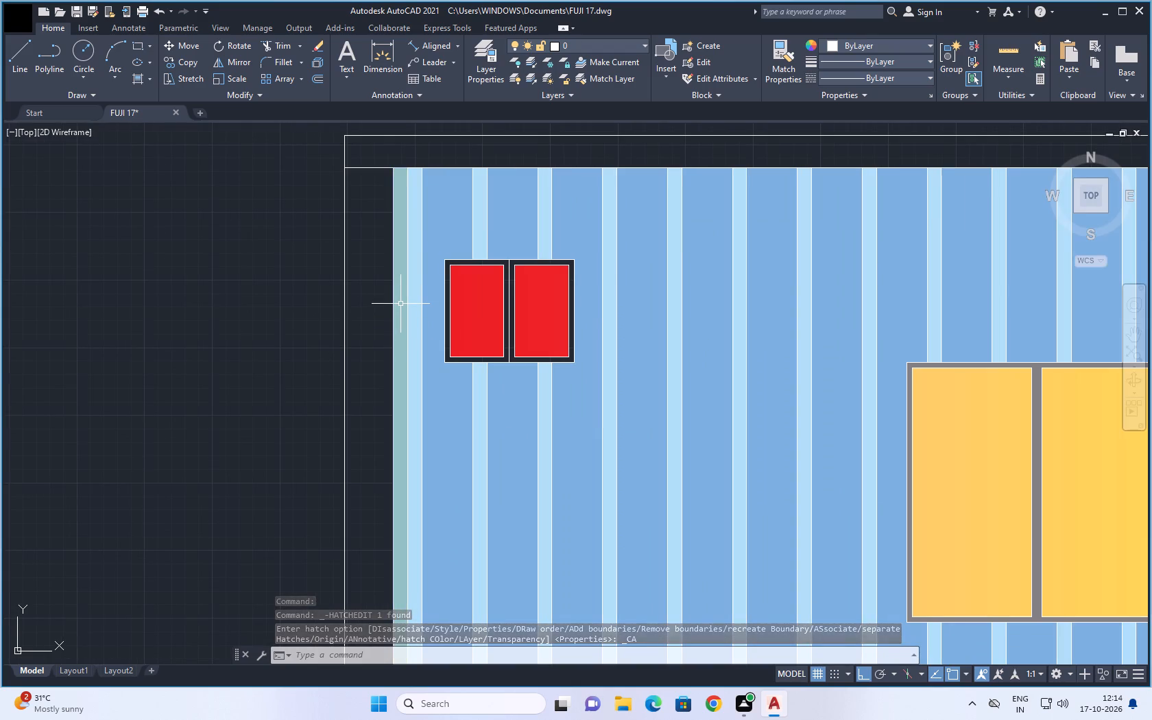
click(400, 302)
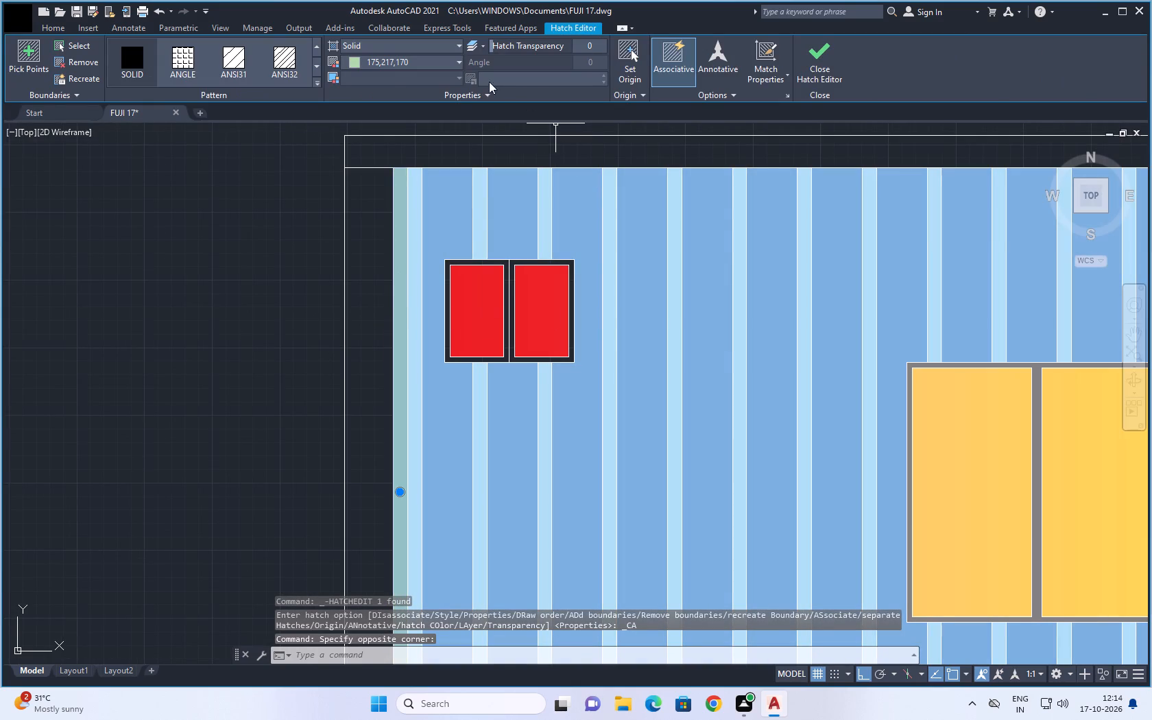
click(446, 60)
click(434, 155)
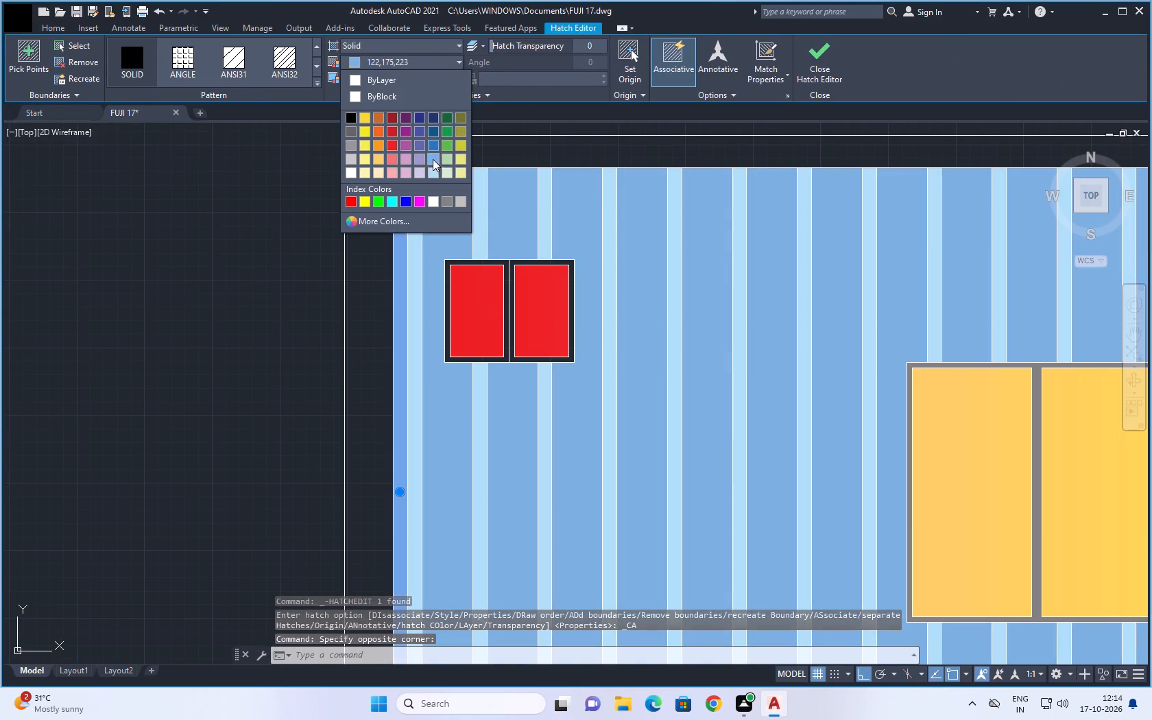
scroll(318, 265, down, 3)
middle_drag(608, 184, 569, 200)
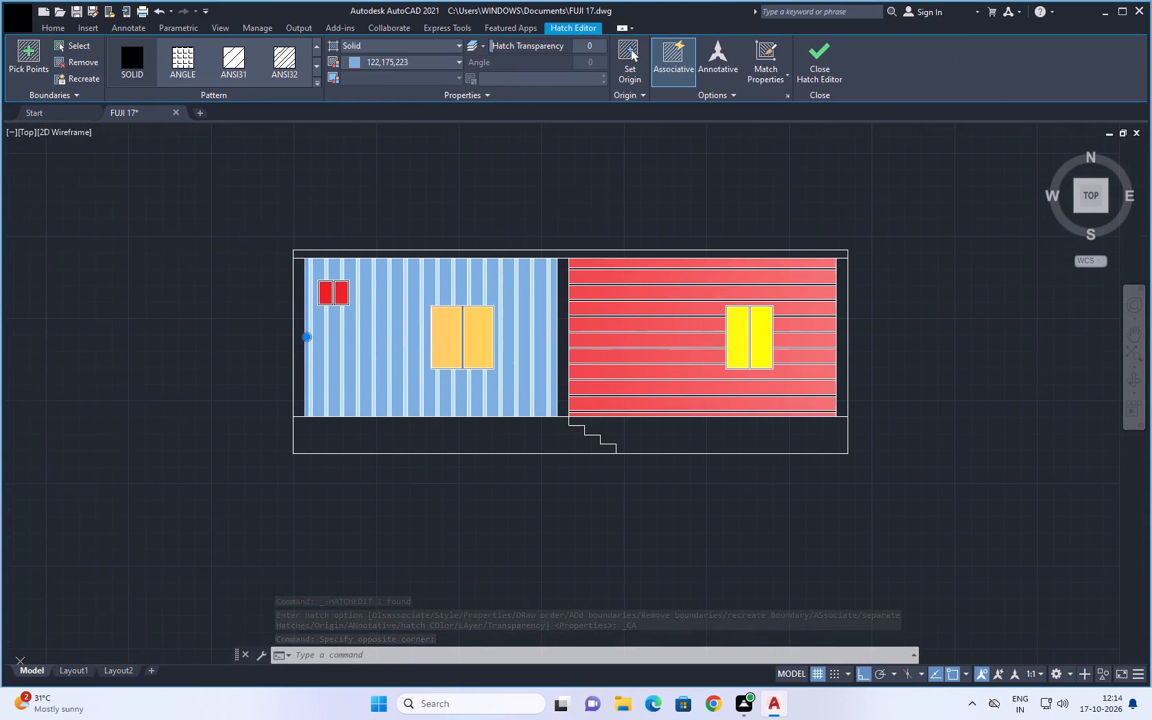
click(812, 53)
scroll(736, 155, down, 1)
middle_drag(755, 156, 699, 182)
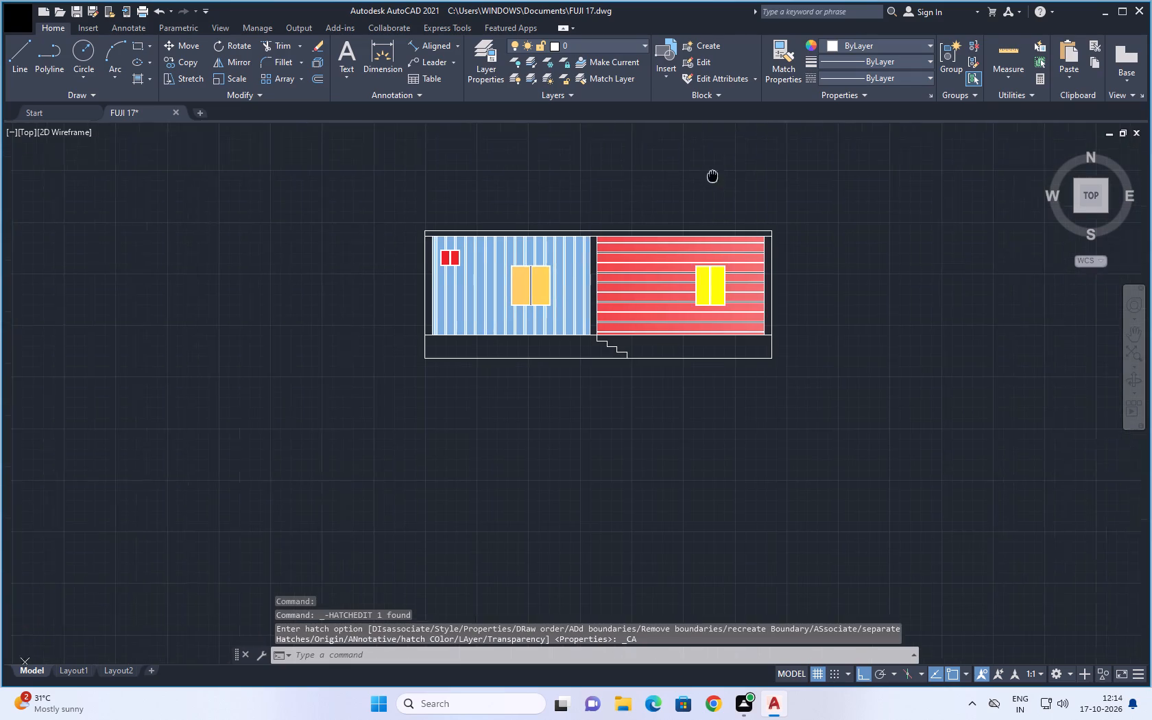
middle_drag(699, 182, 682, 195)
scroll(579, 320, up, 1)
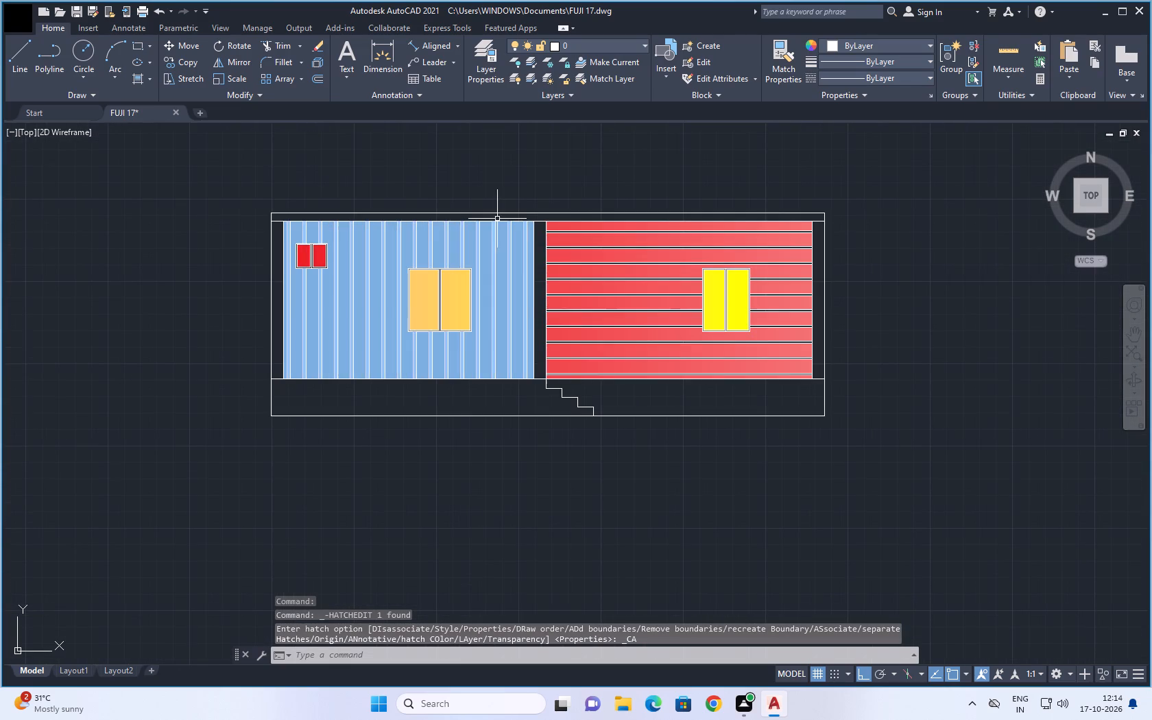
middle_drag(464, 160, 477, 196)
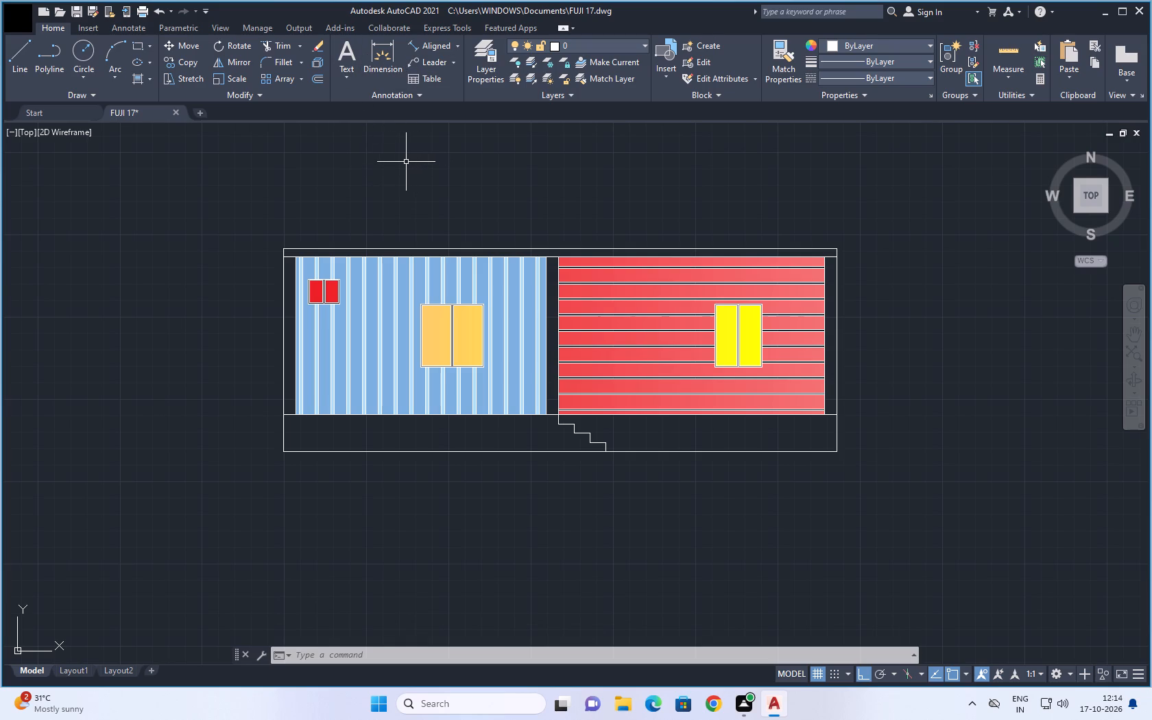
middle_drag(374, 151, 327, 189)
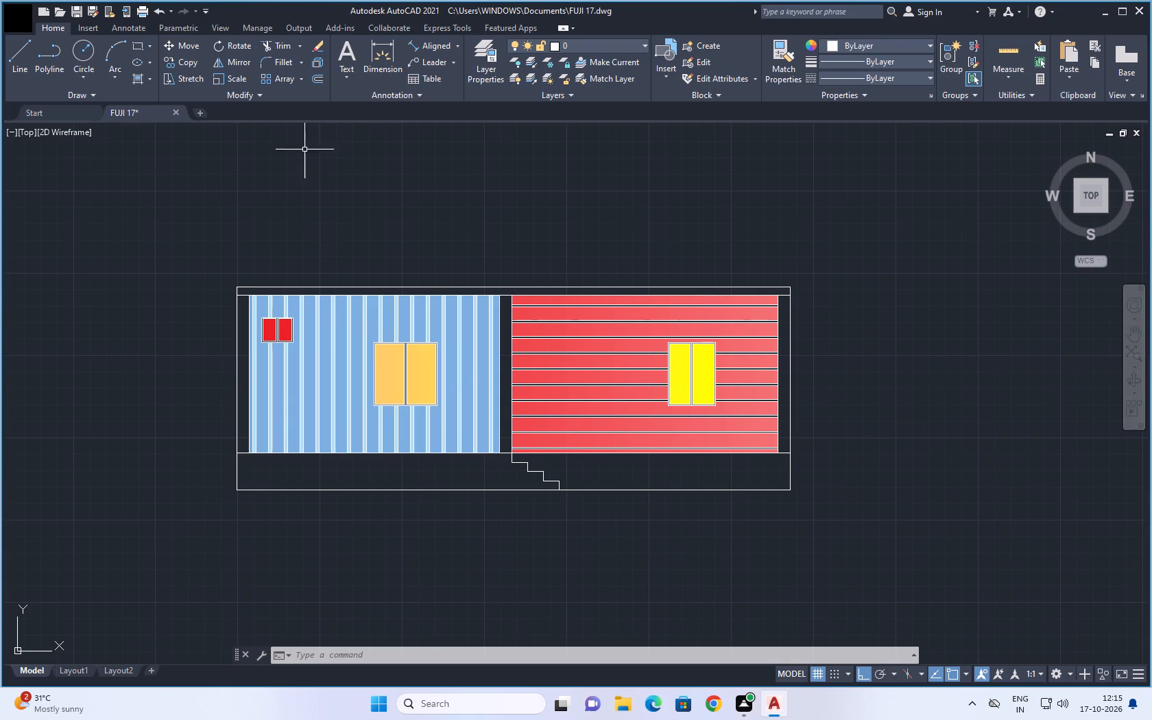
Fill the three columns at the ends and middle of the front elevation with a solid hatch in colour 99,100,102.
click(148, 77)
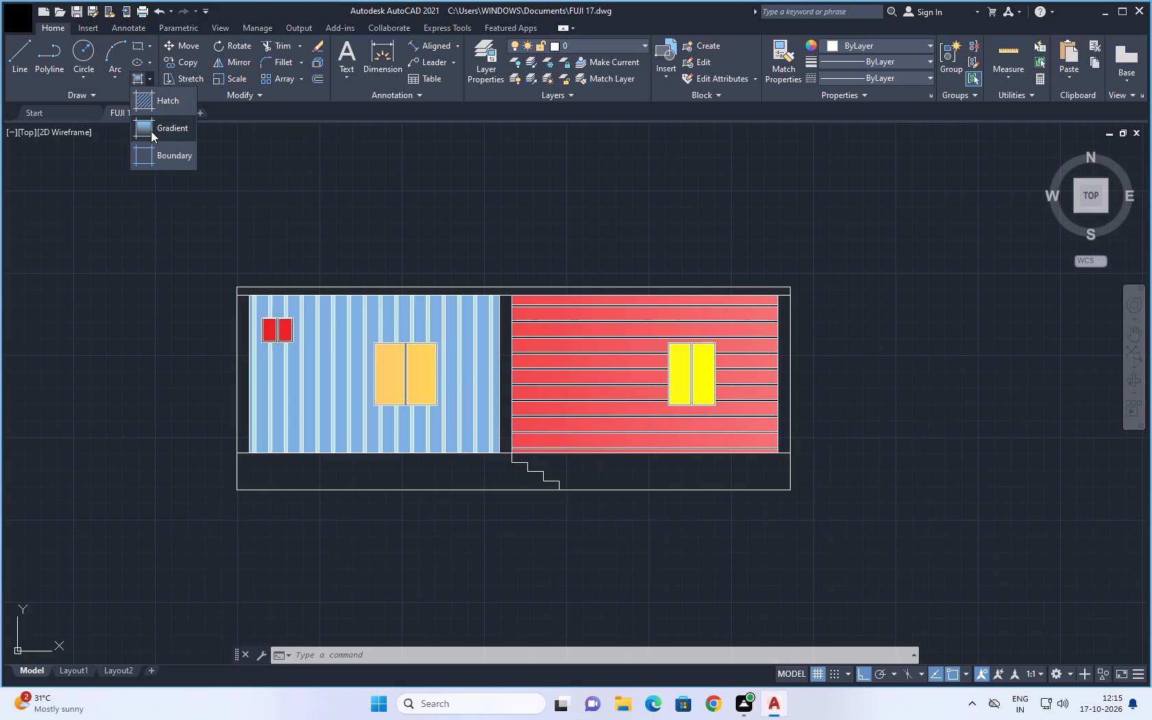
click(143, 128)
click(453, 60)
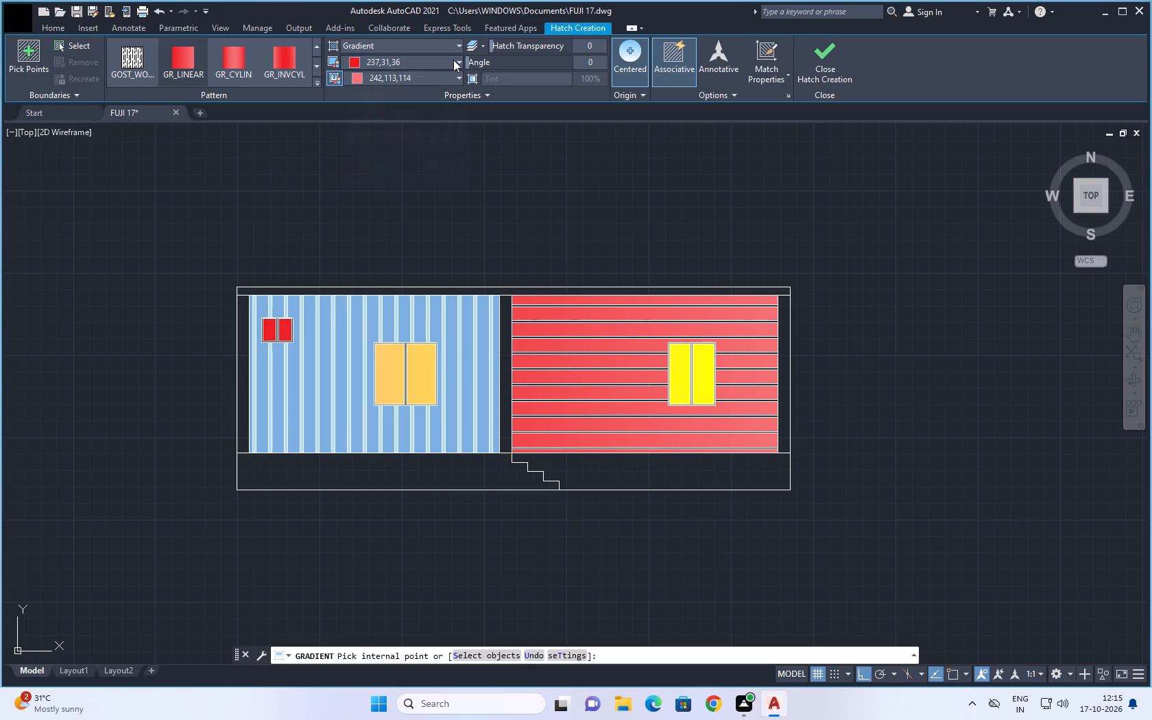
double_click(407, 44)
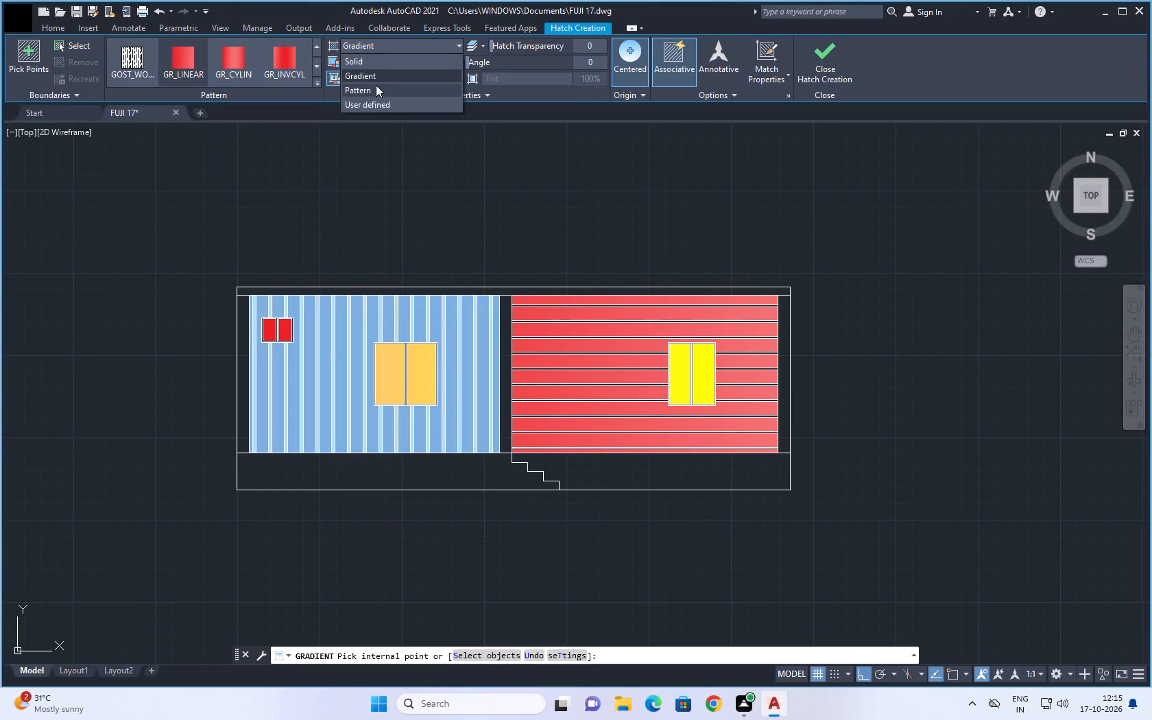
click(376, 63)
click(433, 58)
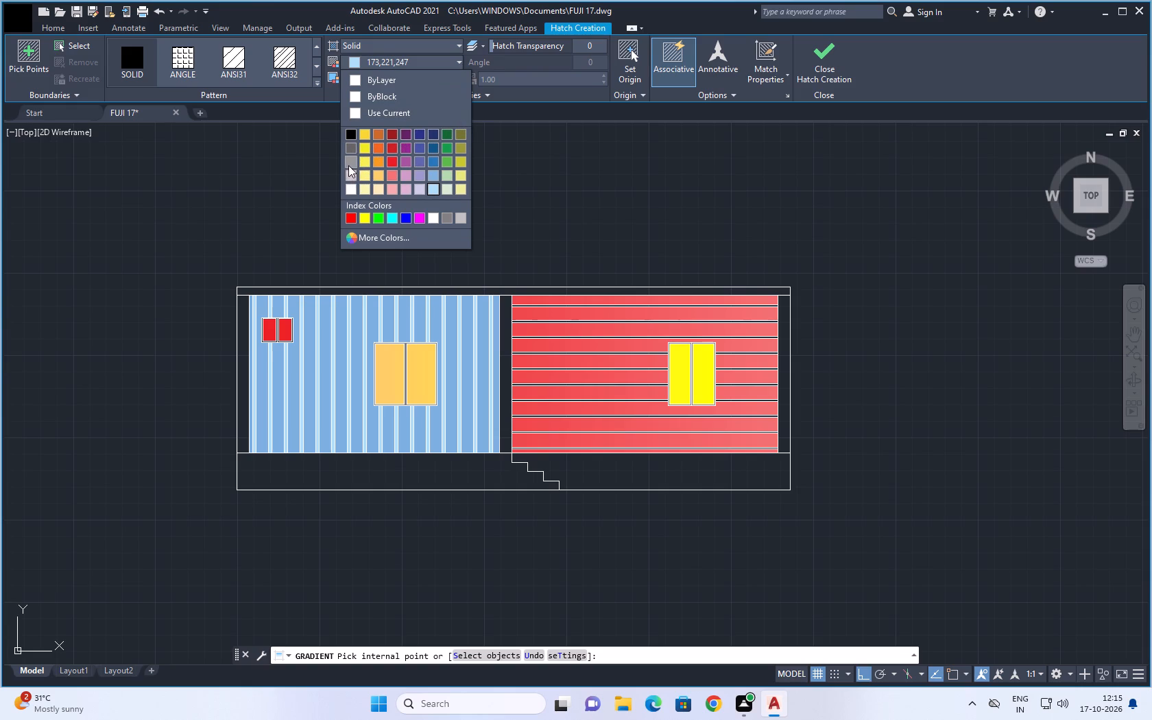
click(351, 147)
scroll(225, 364, up, 1)
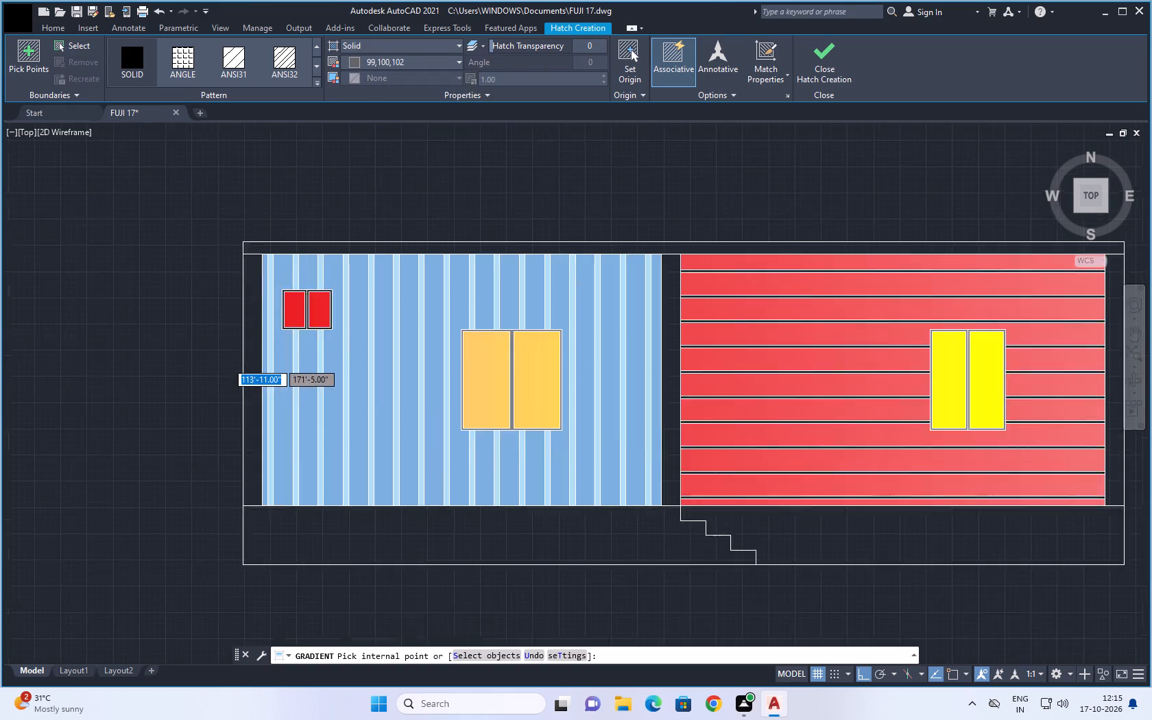
scroll(228, 361, up, 1)
click(260, 354)
scroll(553, 361, down, 2)
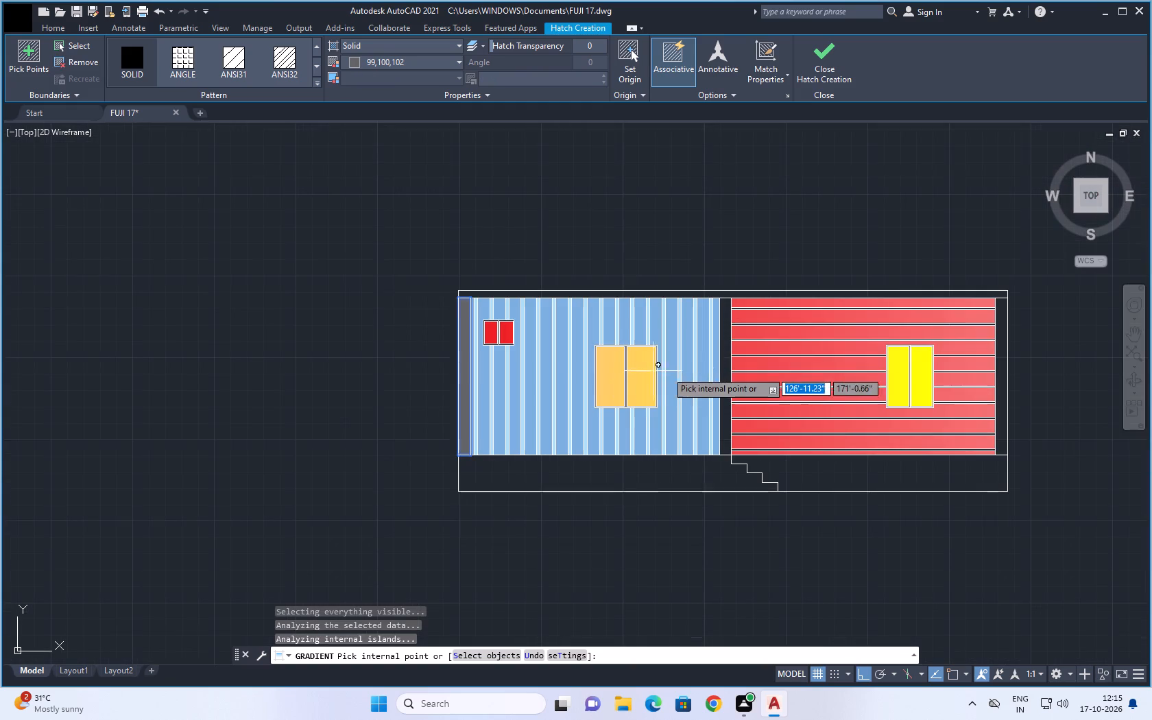
scroll(718, 358, up, 3)
click(732, 355)
scroll(732, 355, down, 4)
scroll(917, 365, up, 3)
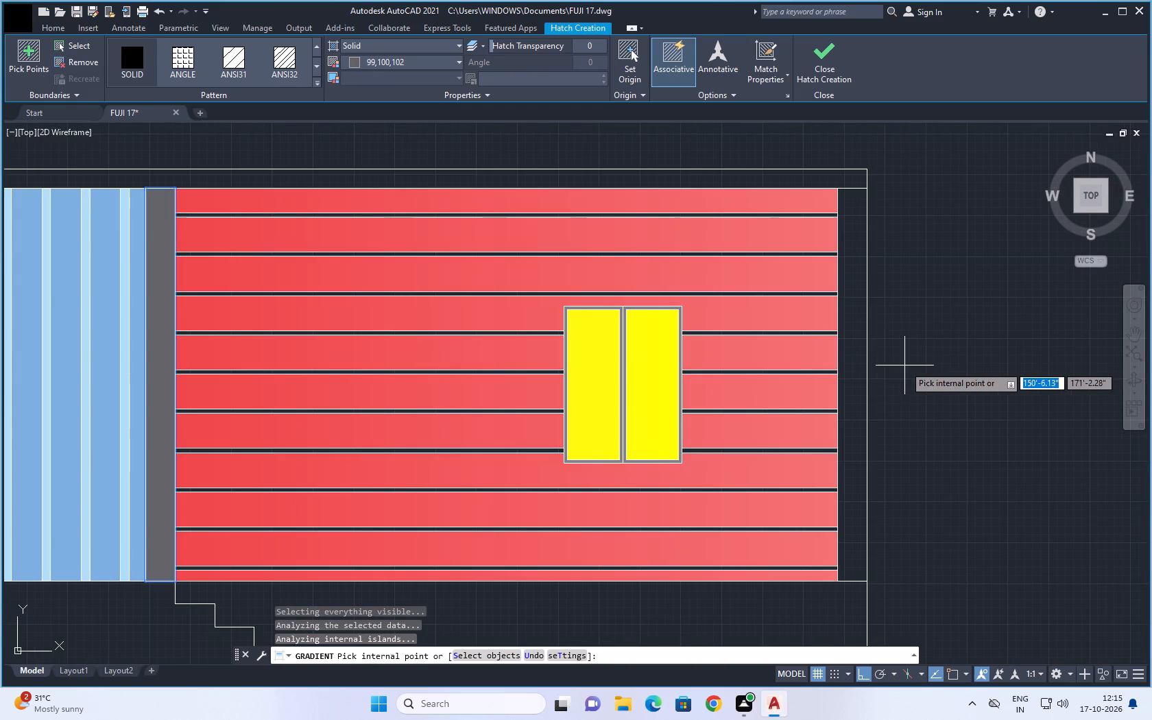
click(857, 354)
scroll(862, 337, down, 3)
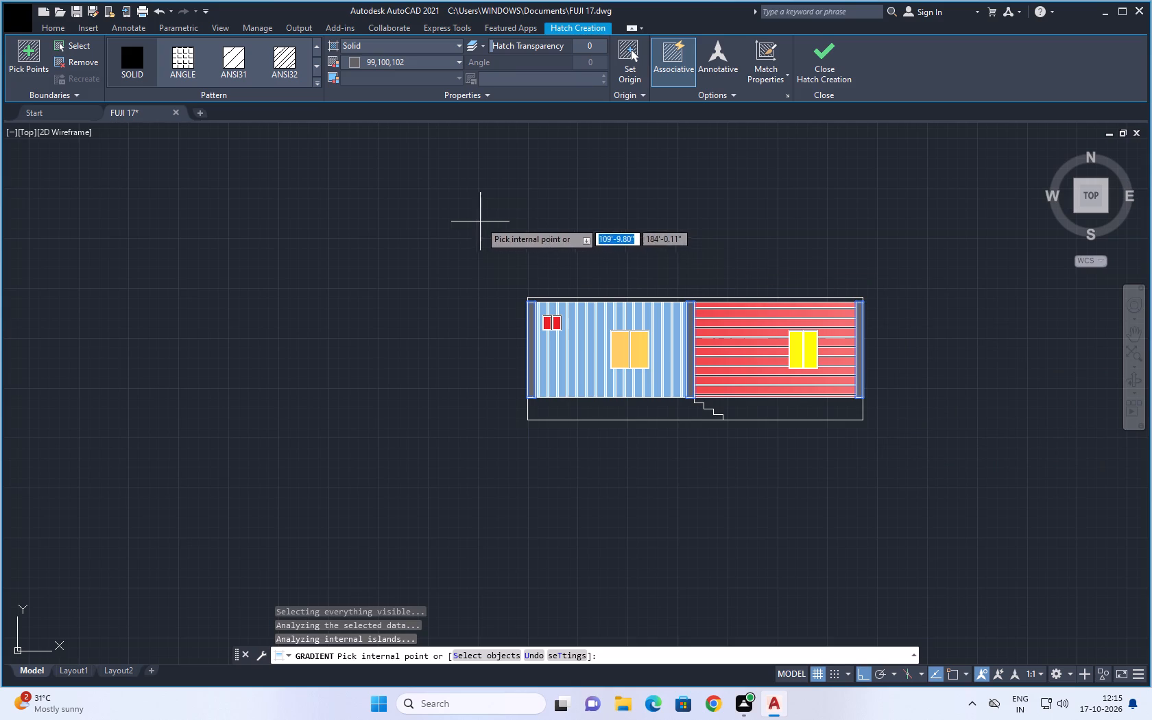
click(812, 62)
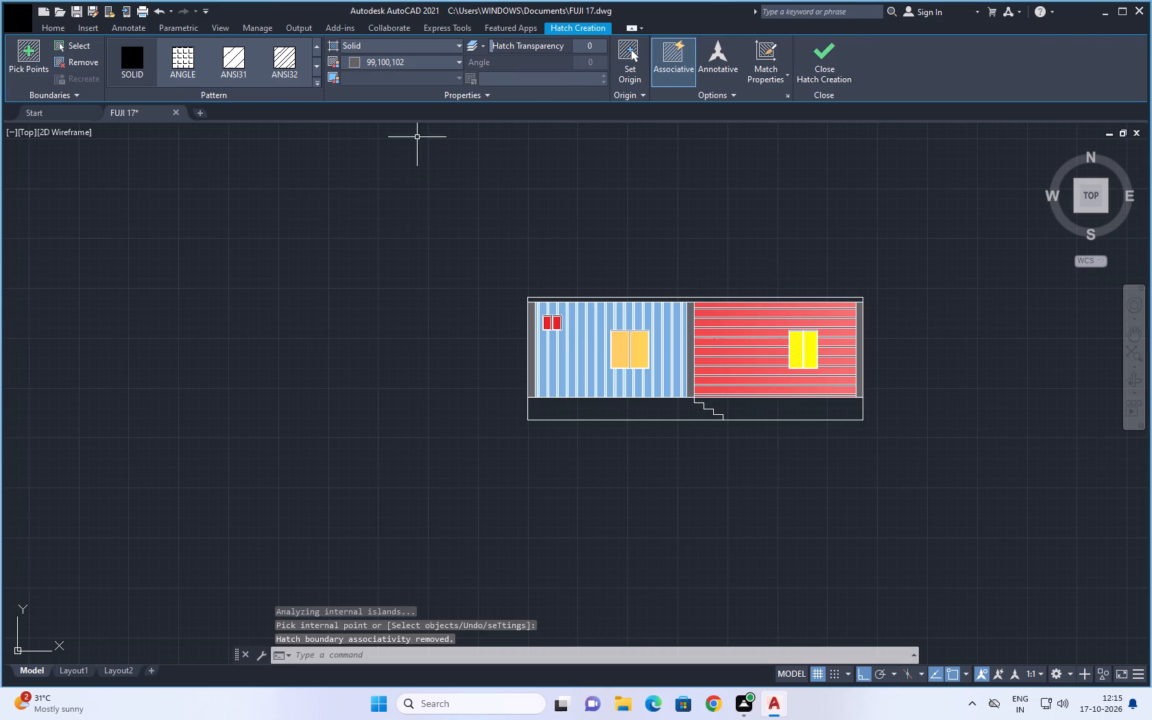
Hatch the base band on both sides of the stair line with the AR-CONC pattern in colour 39,118,187.
click(147, 76)
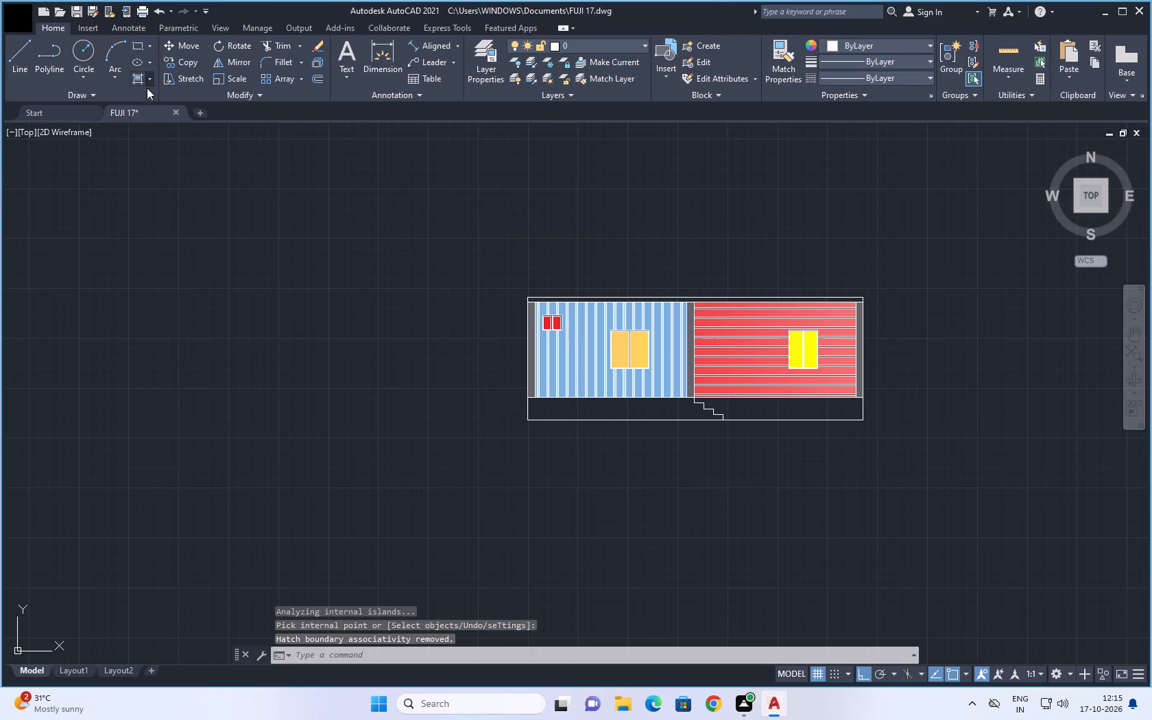
click(145, 98)
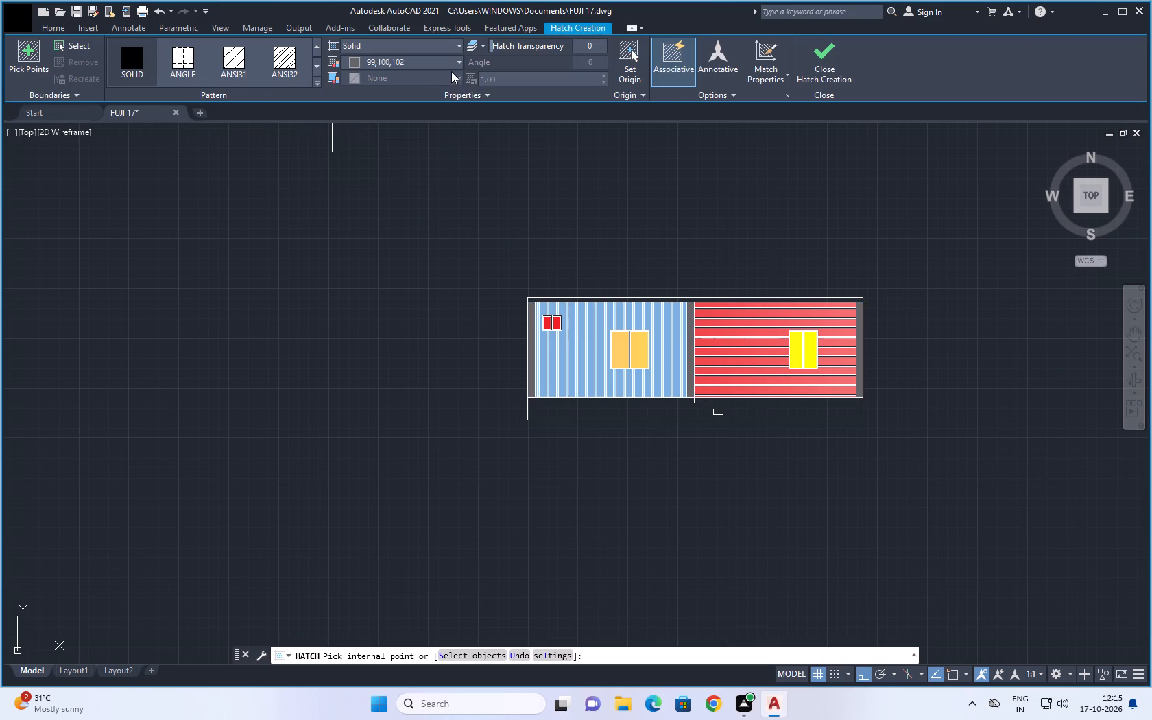
click(457, 77)
click(320, 84)
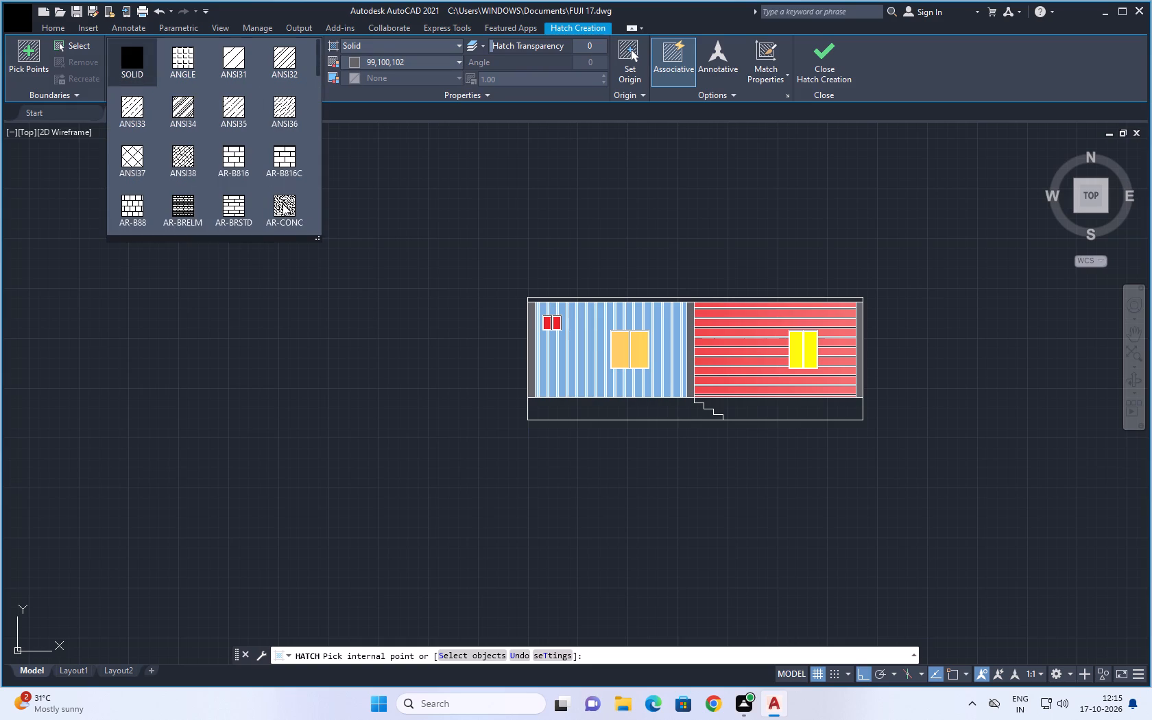
click(283, 204)
scroll(573, 410, up, 1)
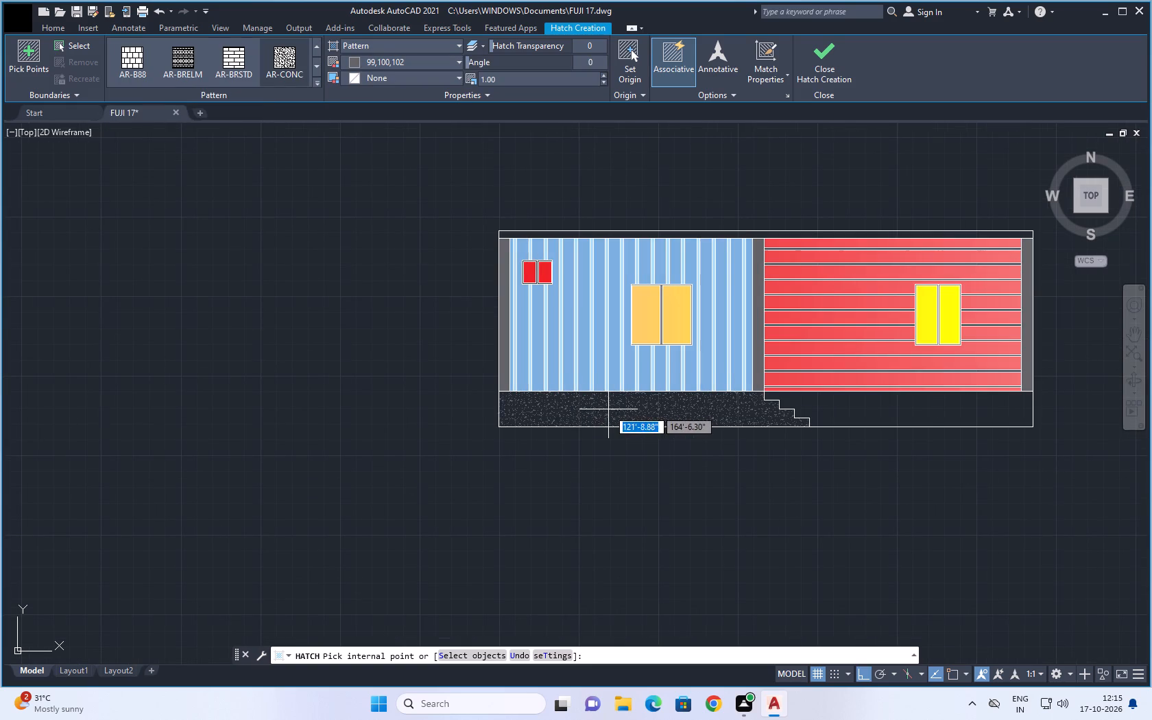
click(608, 409)
click(885, 408)
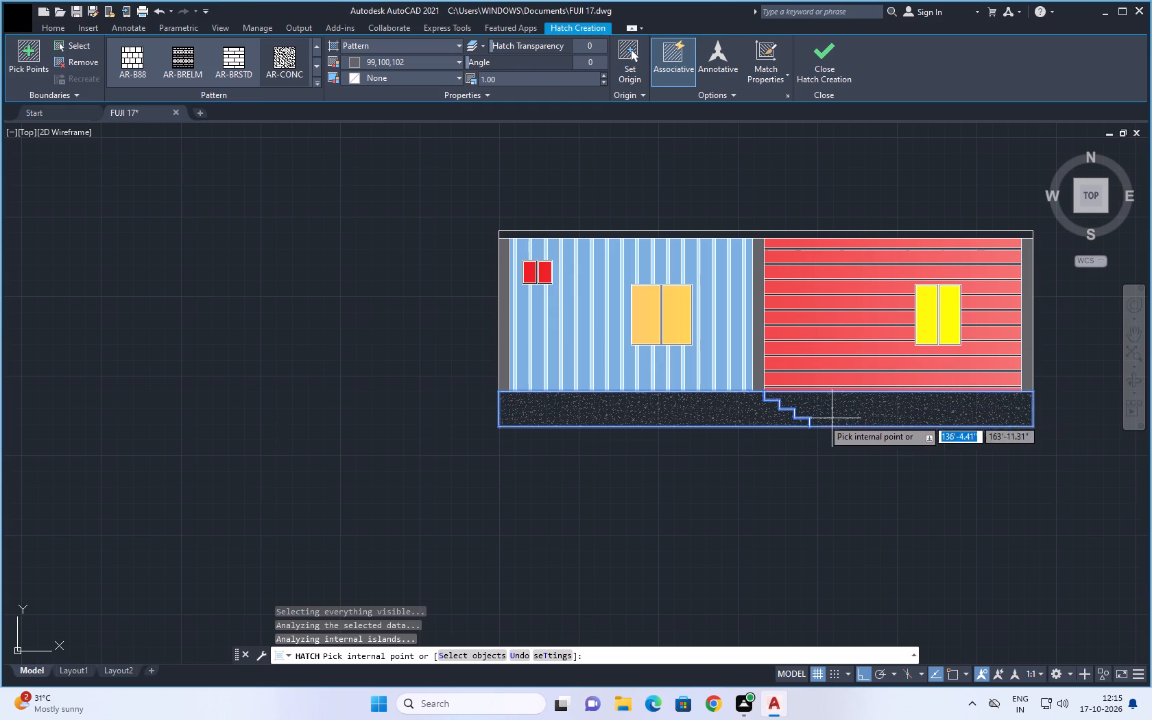
click(406, 63)
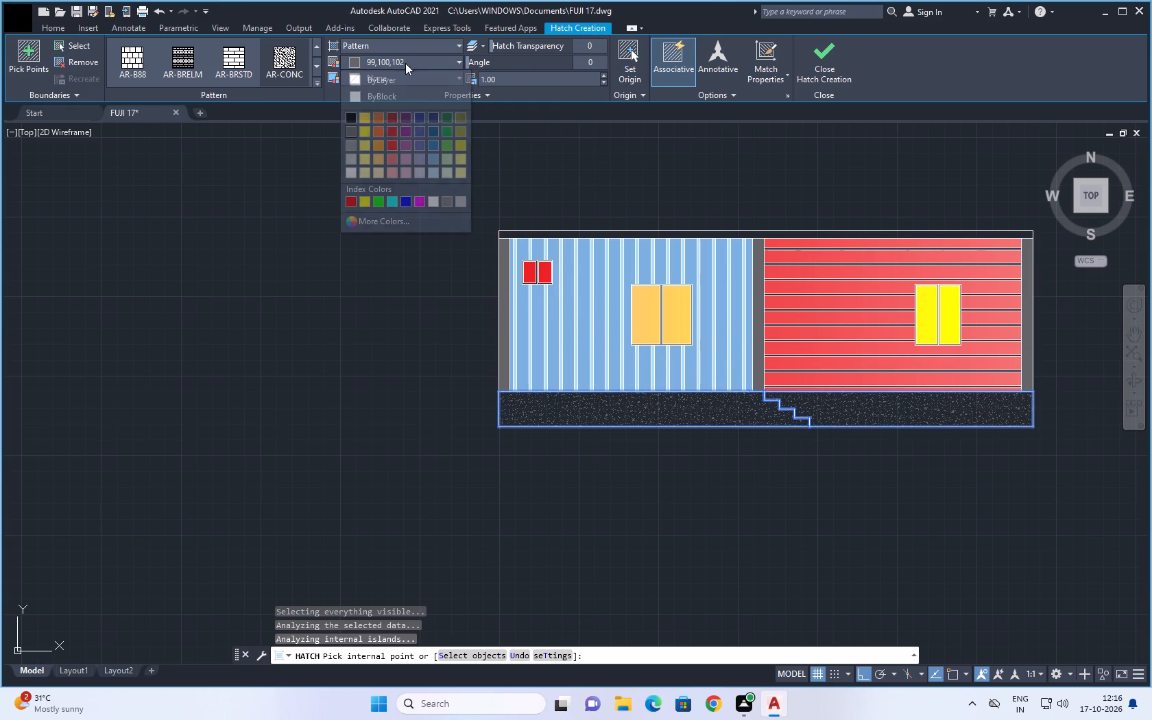
click(431, 147)
click(828, 64)
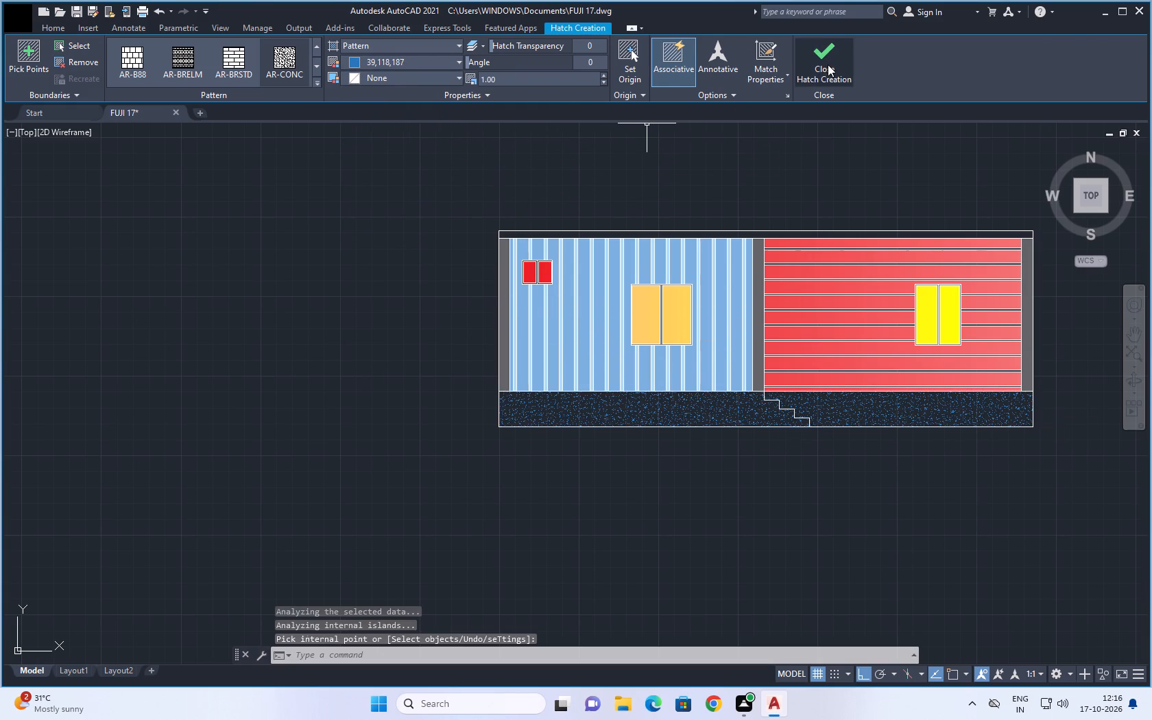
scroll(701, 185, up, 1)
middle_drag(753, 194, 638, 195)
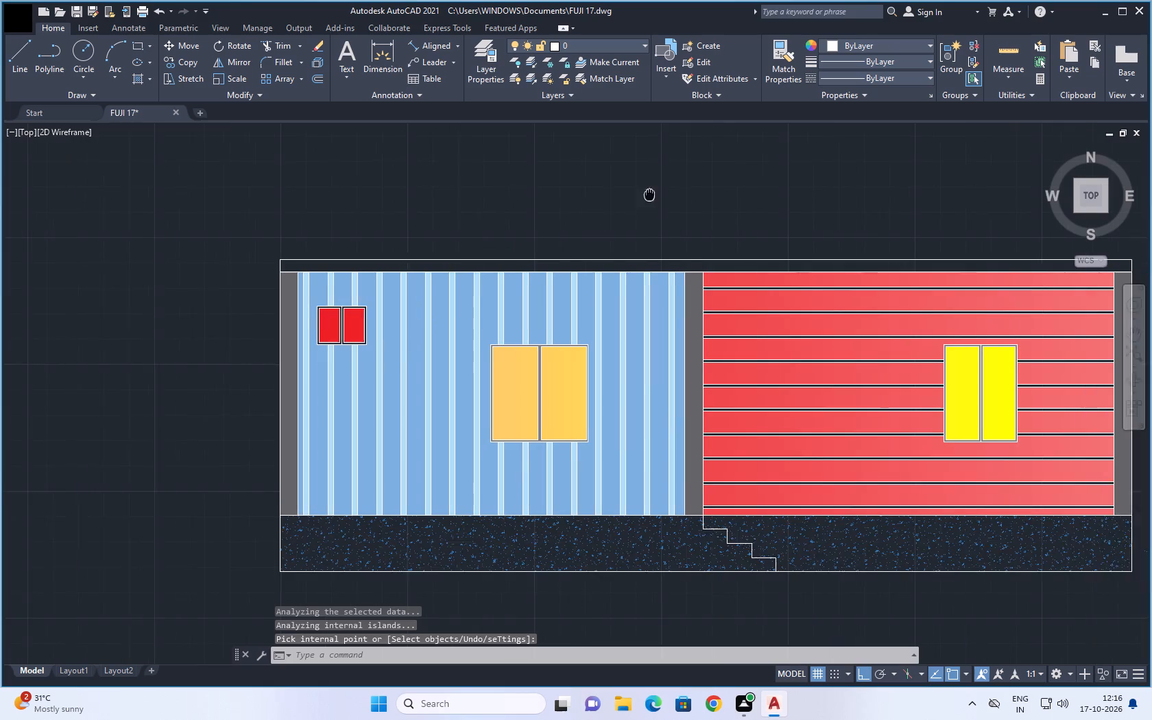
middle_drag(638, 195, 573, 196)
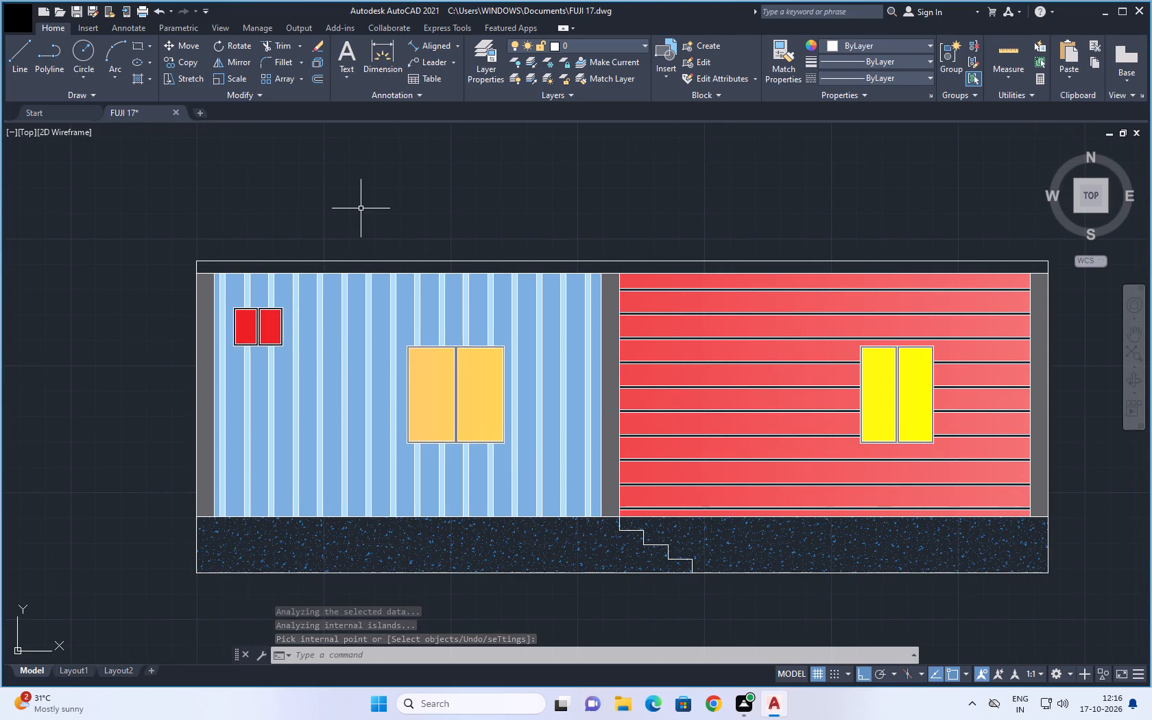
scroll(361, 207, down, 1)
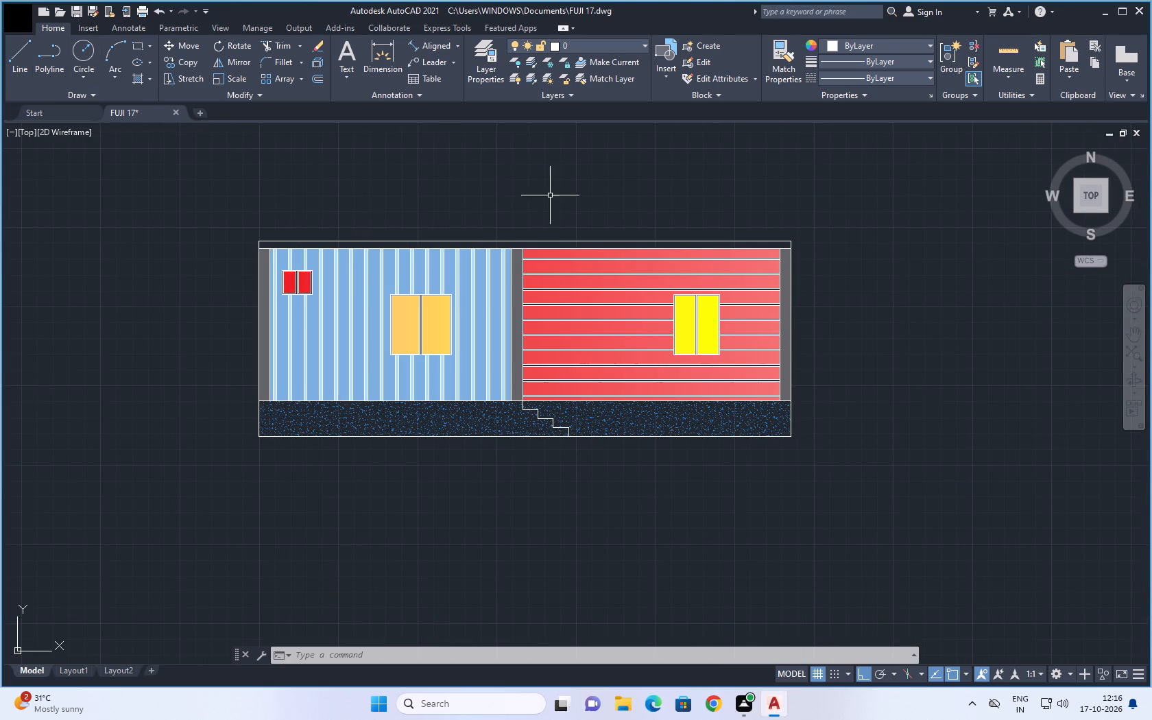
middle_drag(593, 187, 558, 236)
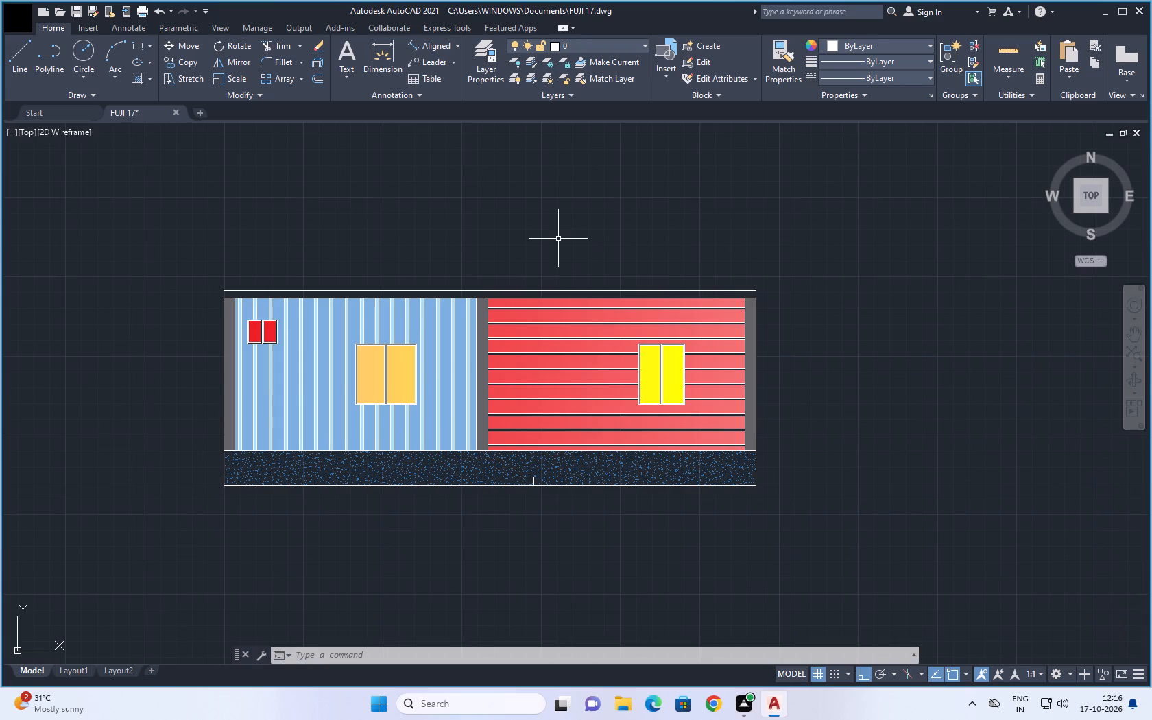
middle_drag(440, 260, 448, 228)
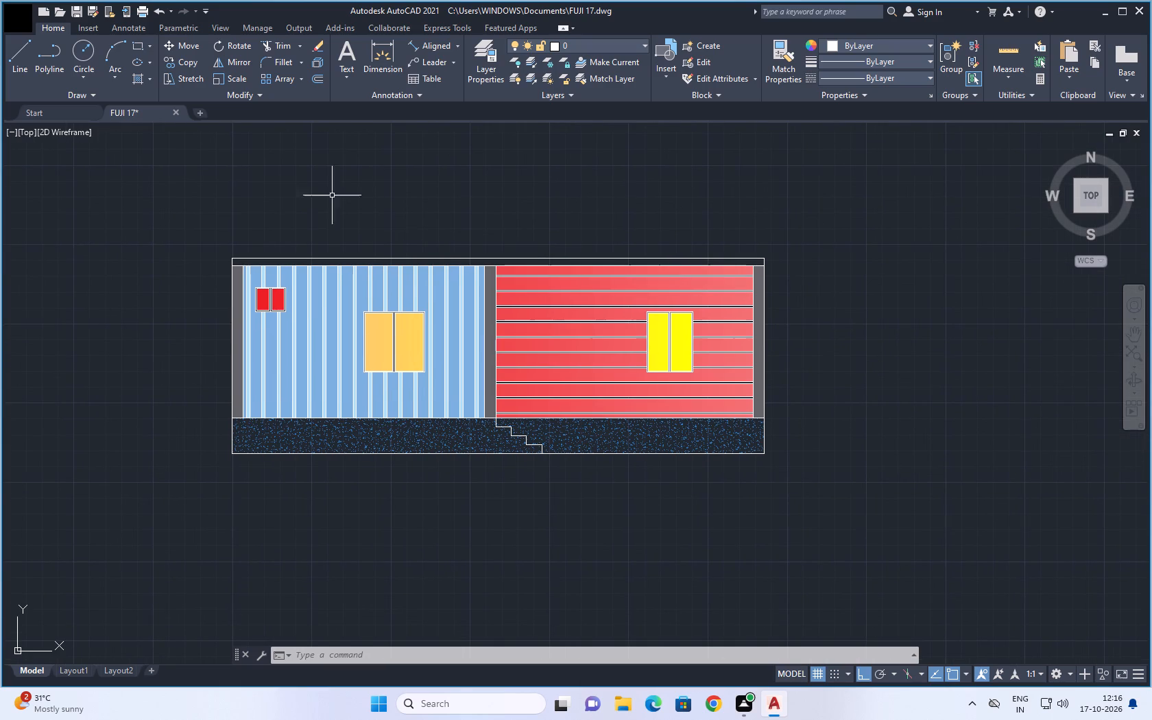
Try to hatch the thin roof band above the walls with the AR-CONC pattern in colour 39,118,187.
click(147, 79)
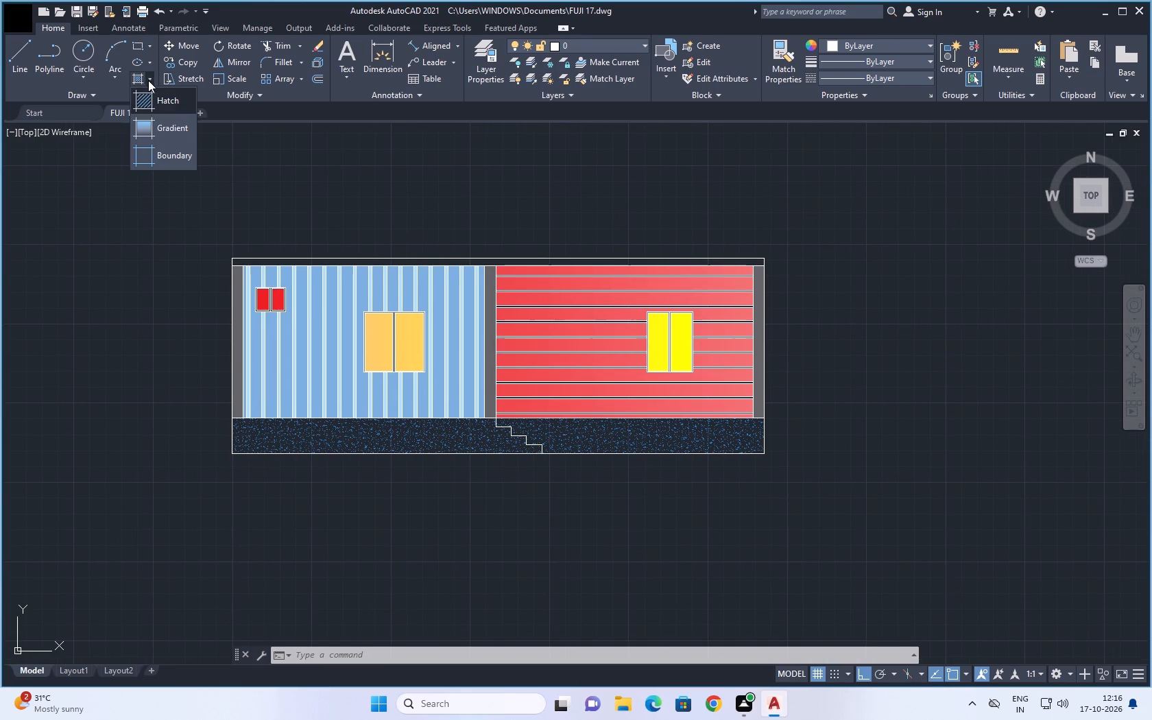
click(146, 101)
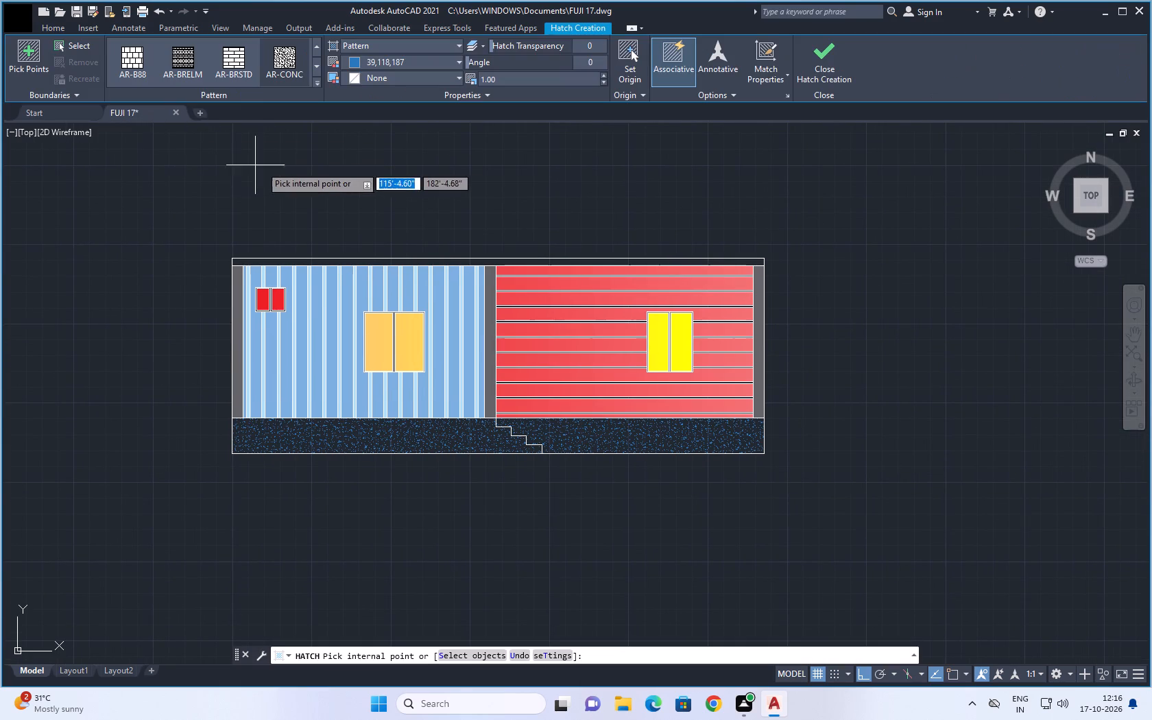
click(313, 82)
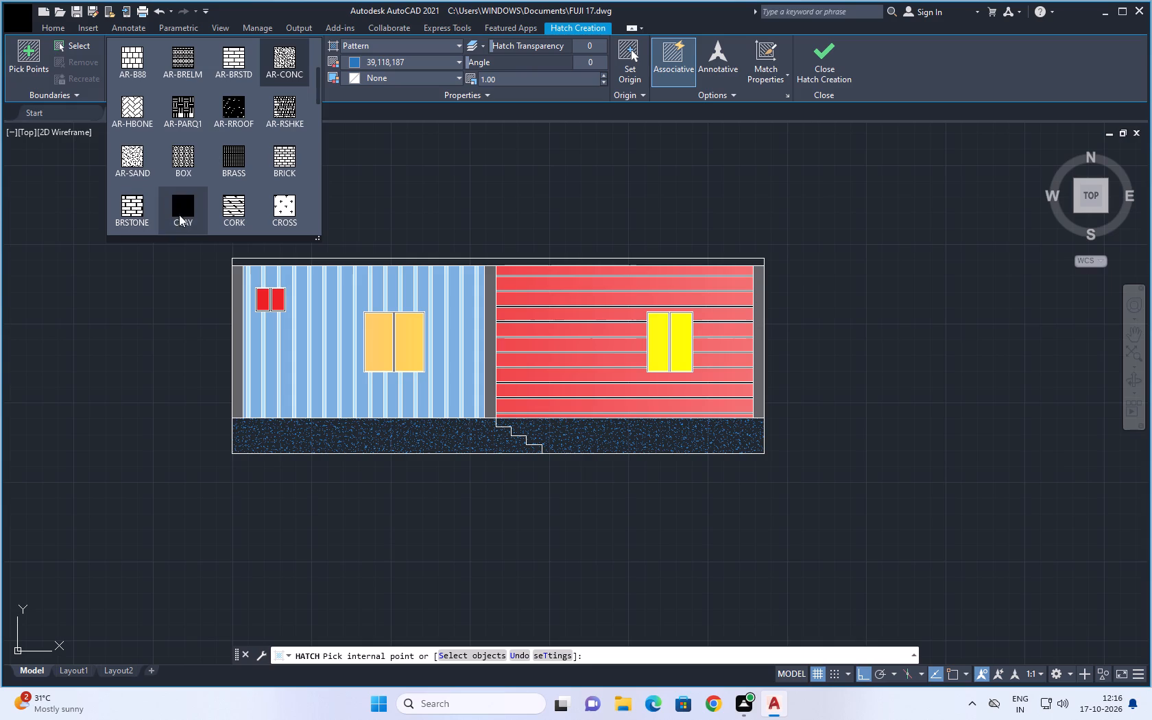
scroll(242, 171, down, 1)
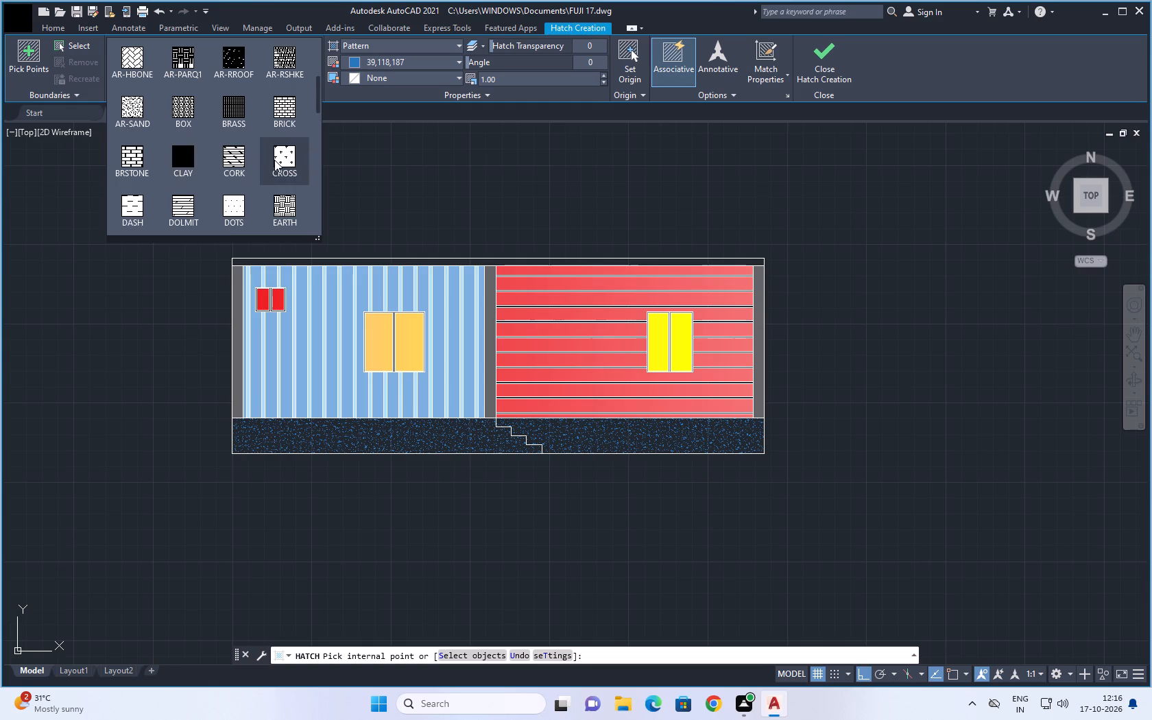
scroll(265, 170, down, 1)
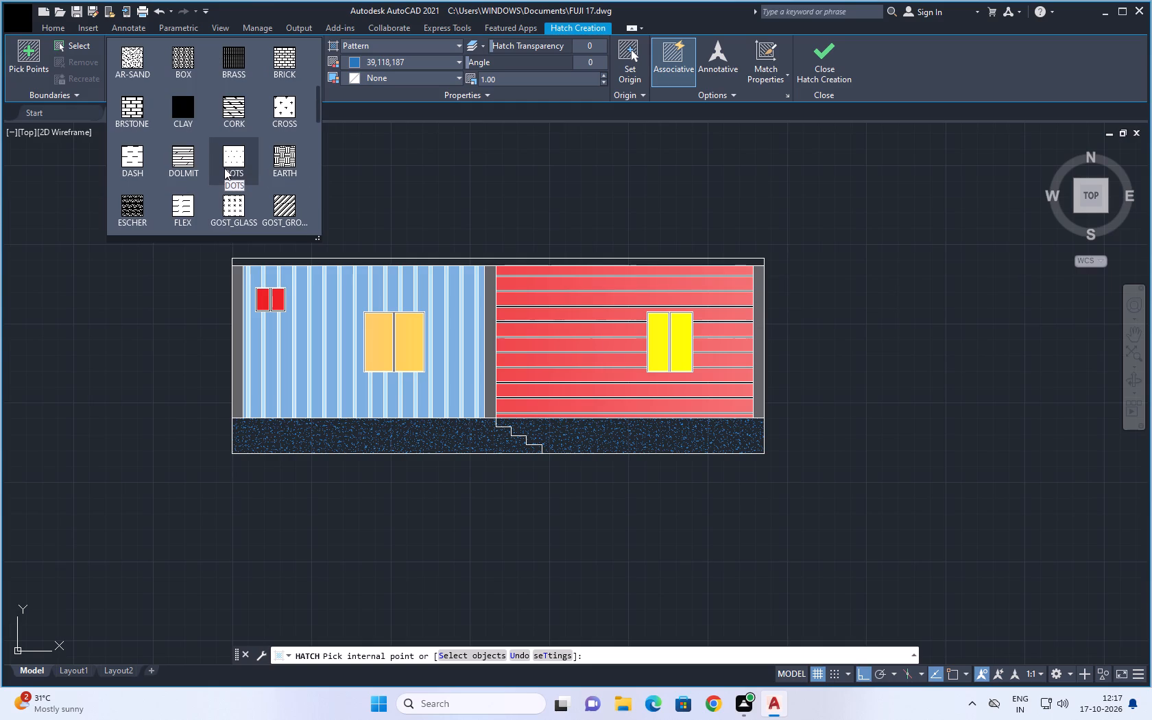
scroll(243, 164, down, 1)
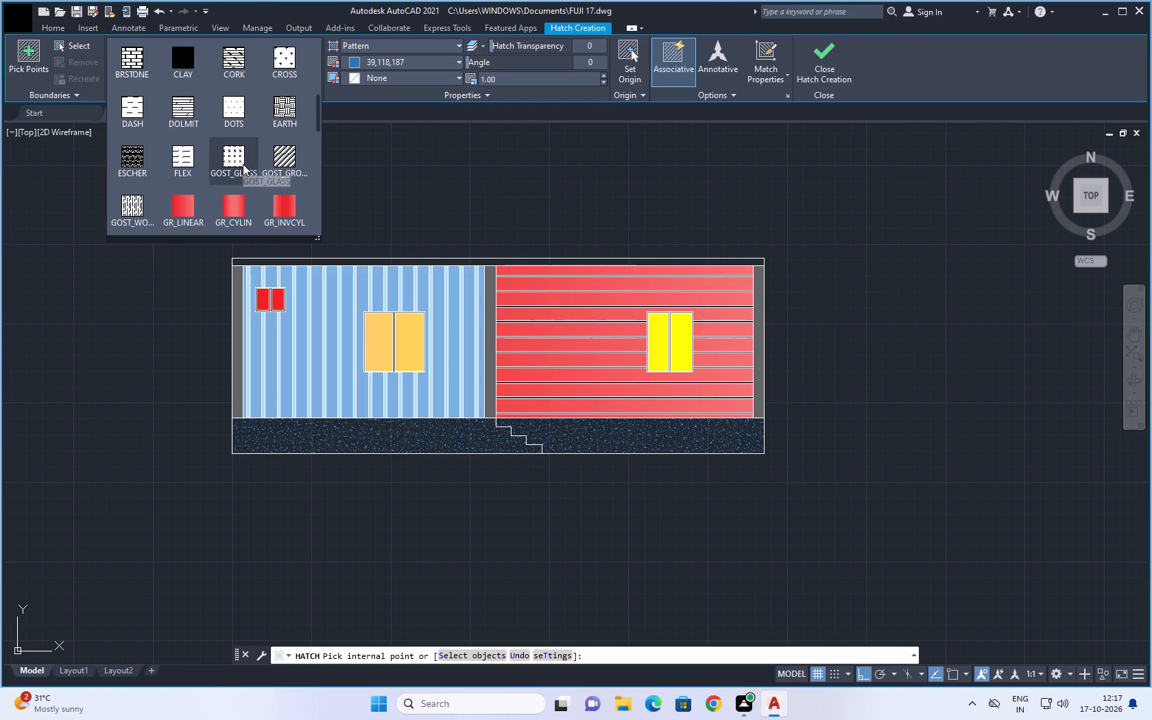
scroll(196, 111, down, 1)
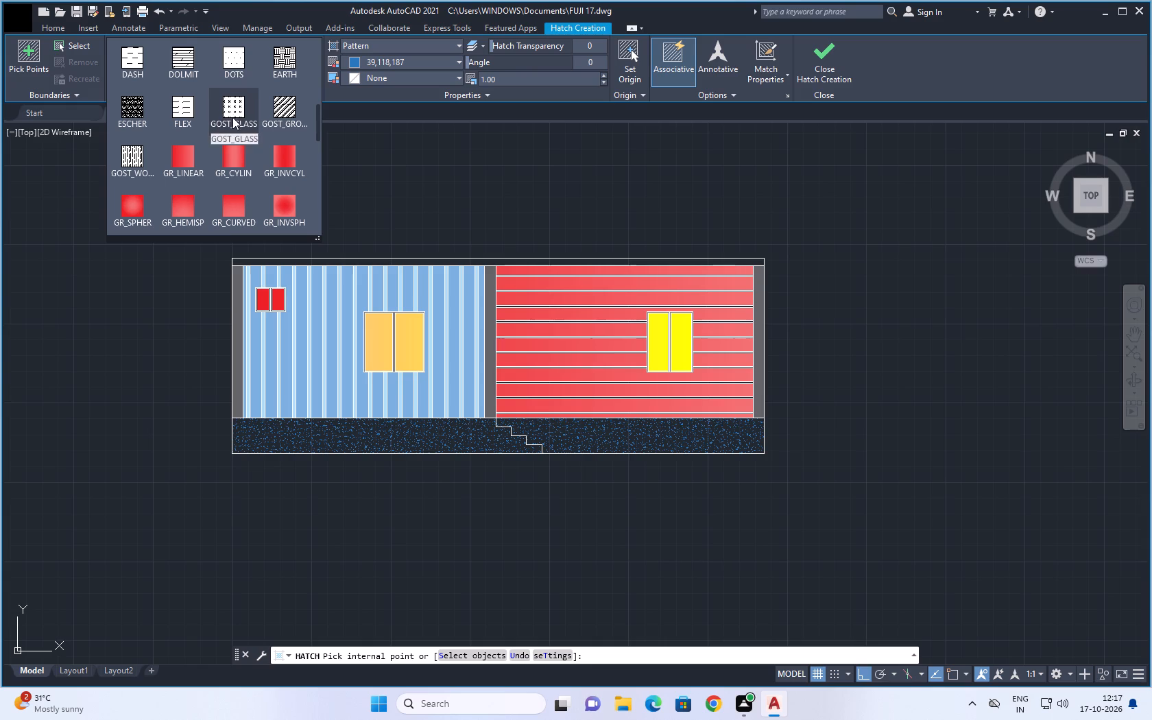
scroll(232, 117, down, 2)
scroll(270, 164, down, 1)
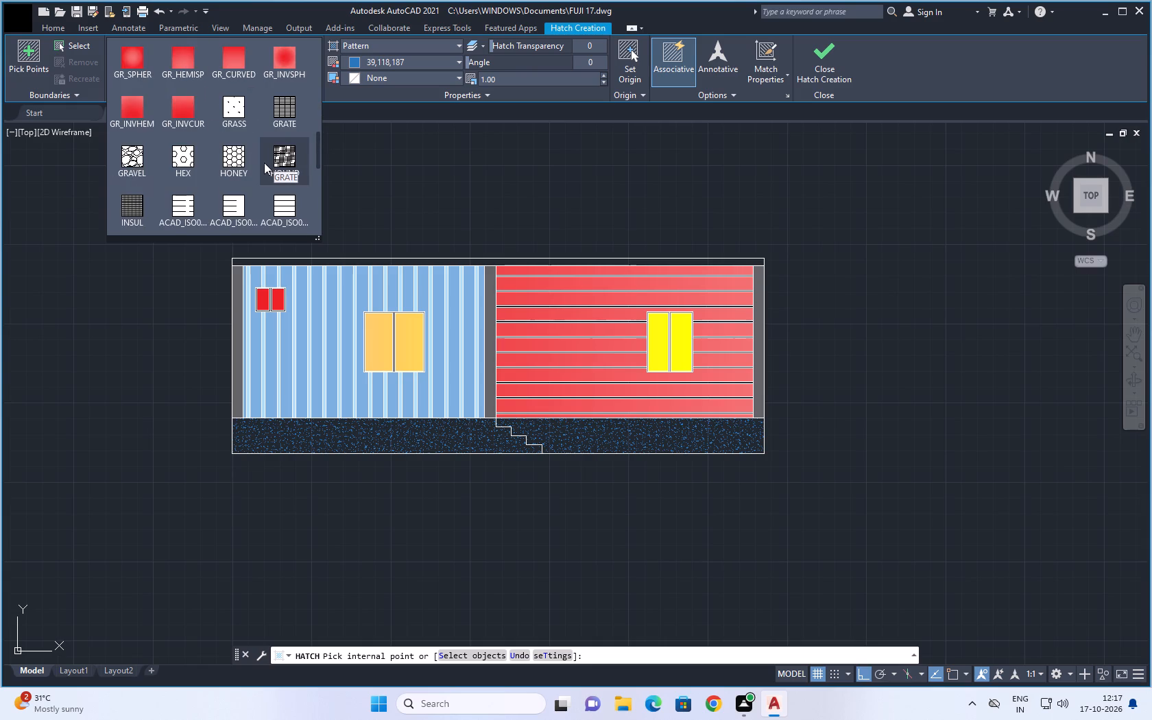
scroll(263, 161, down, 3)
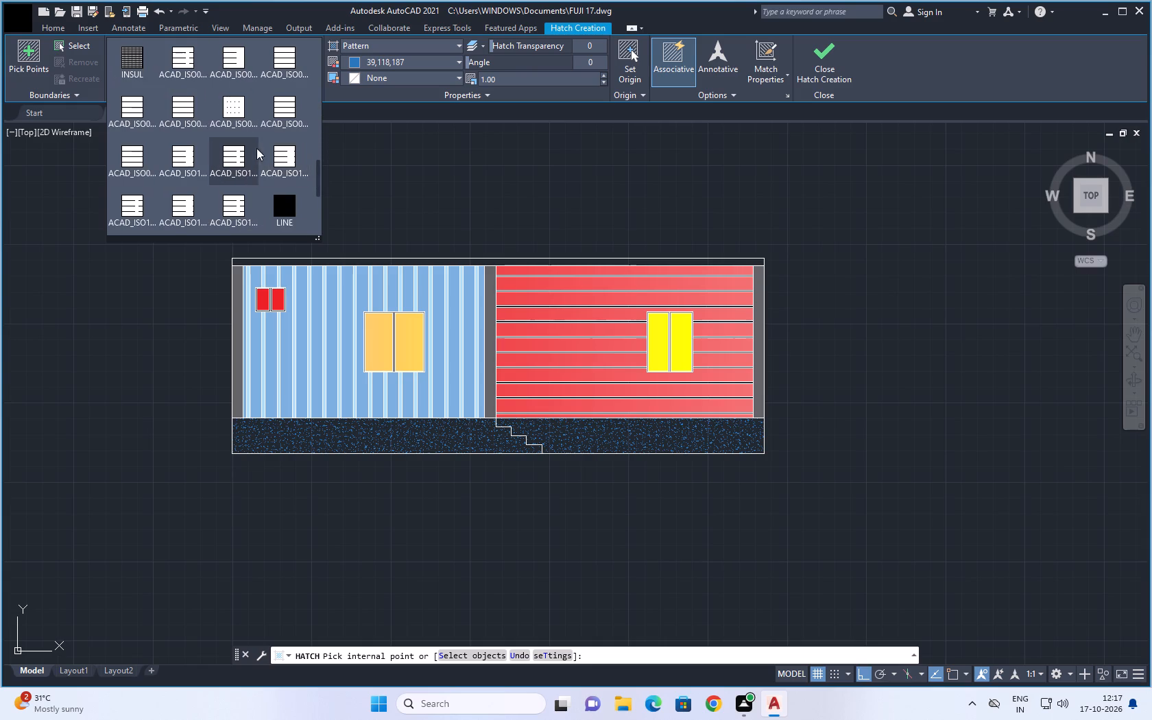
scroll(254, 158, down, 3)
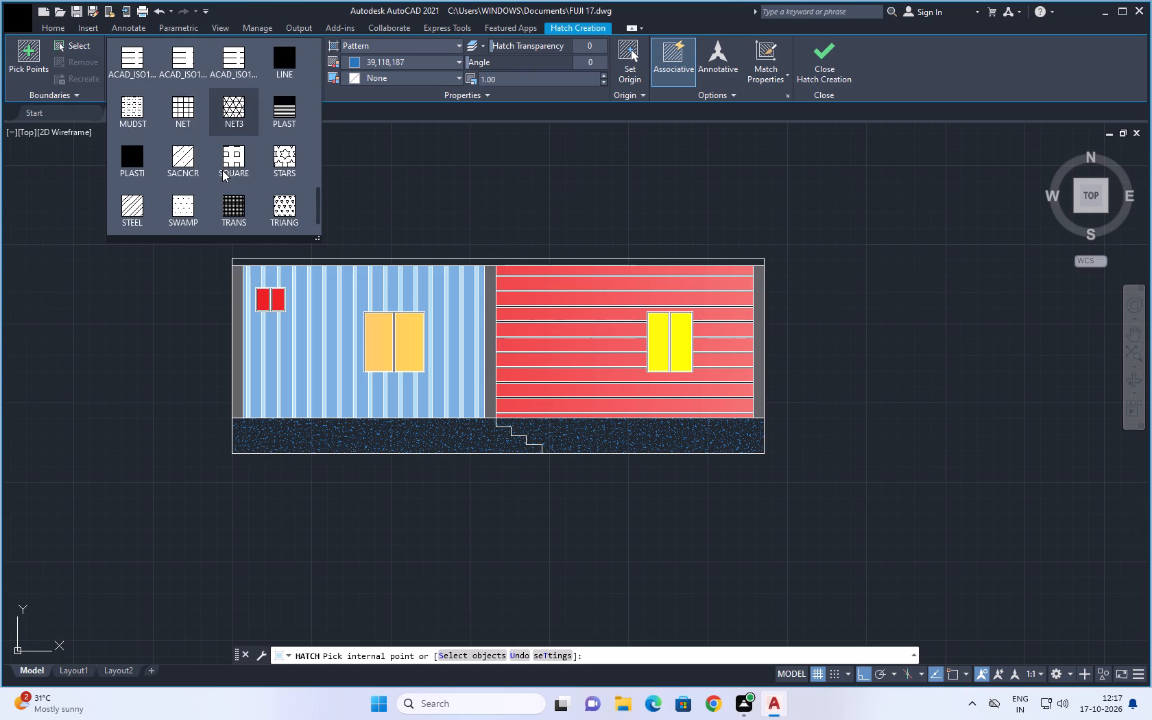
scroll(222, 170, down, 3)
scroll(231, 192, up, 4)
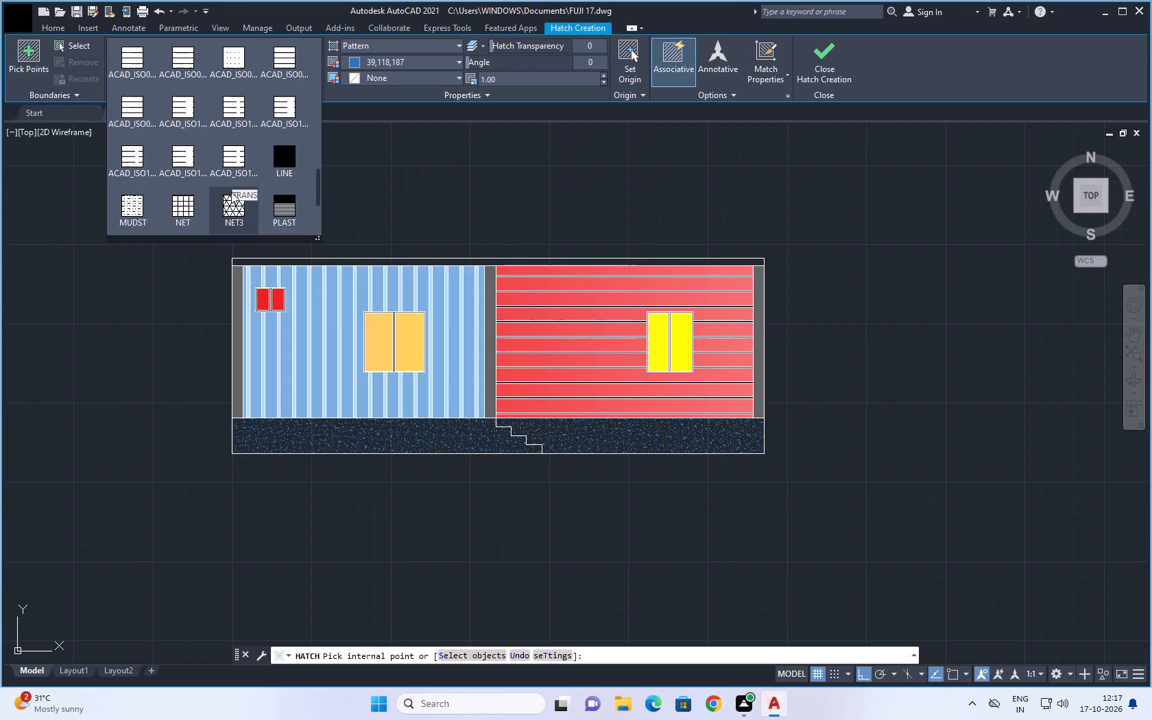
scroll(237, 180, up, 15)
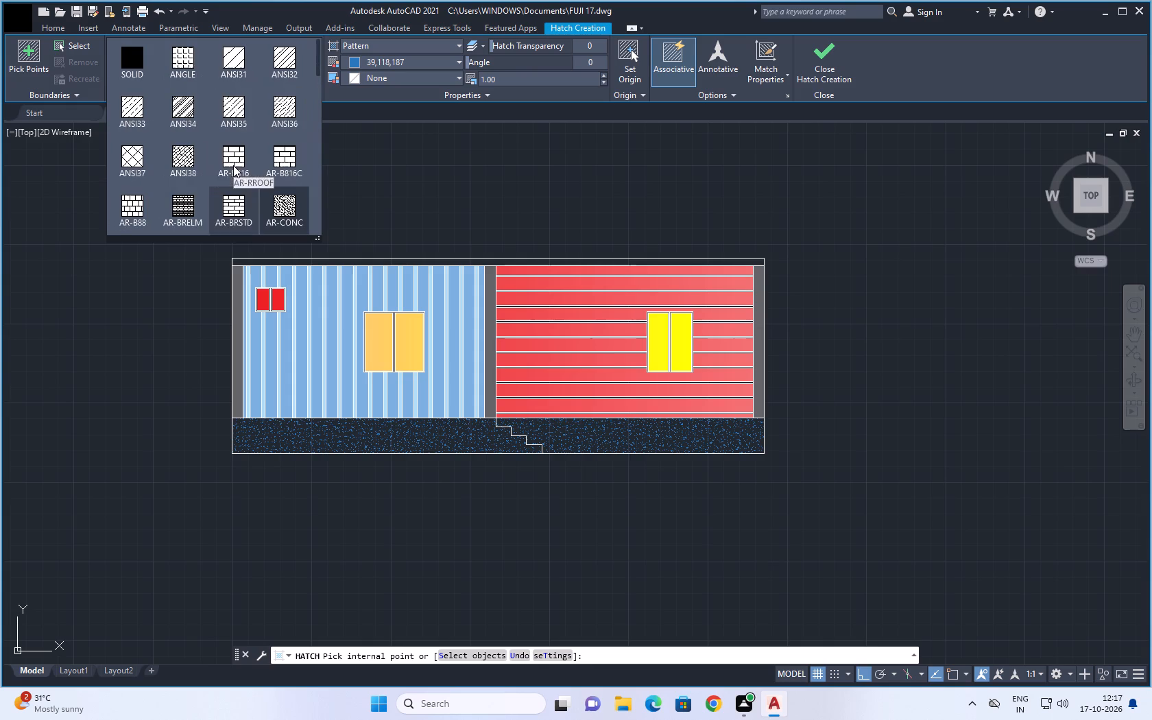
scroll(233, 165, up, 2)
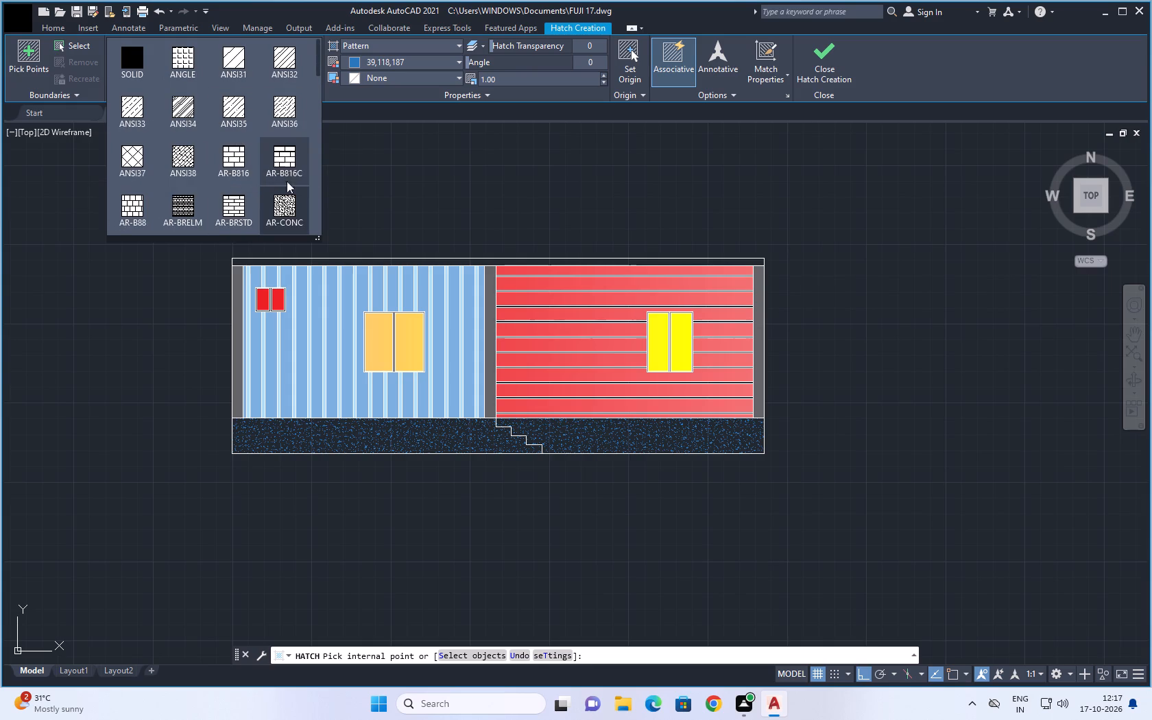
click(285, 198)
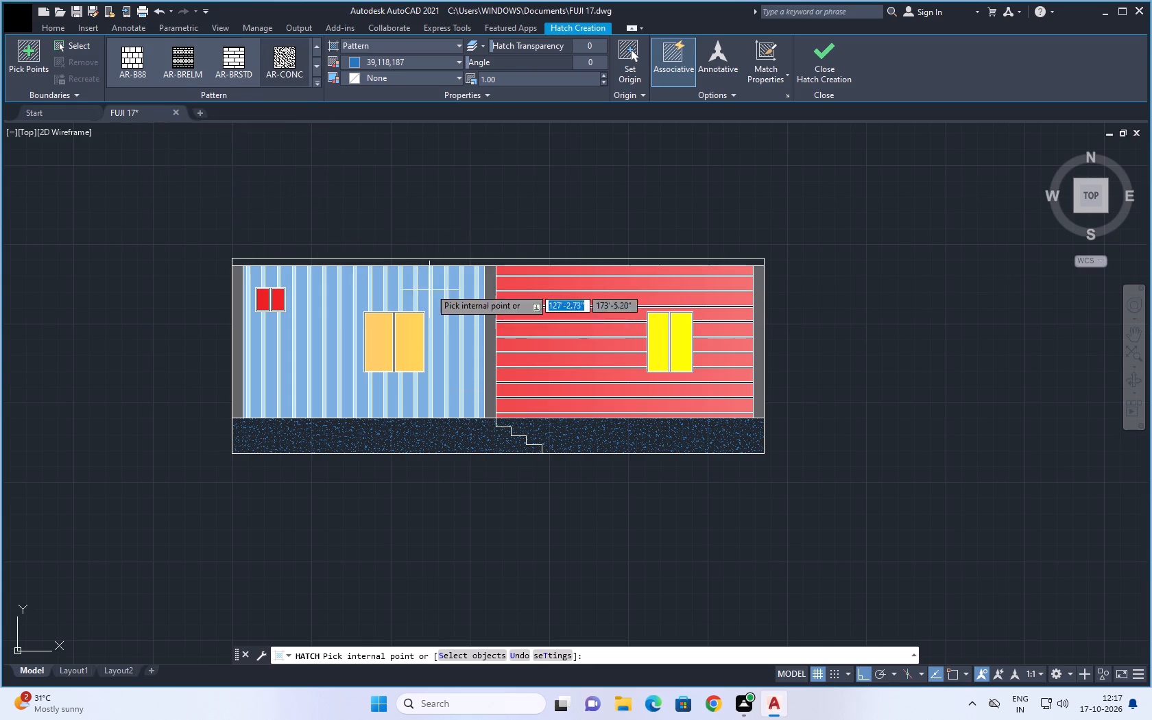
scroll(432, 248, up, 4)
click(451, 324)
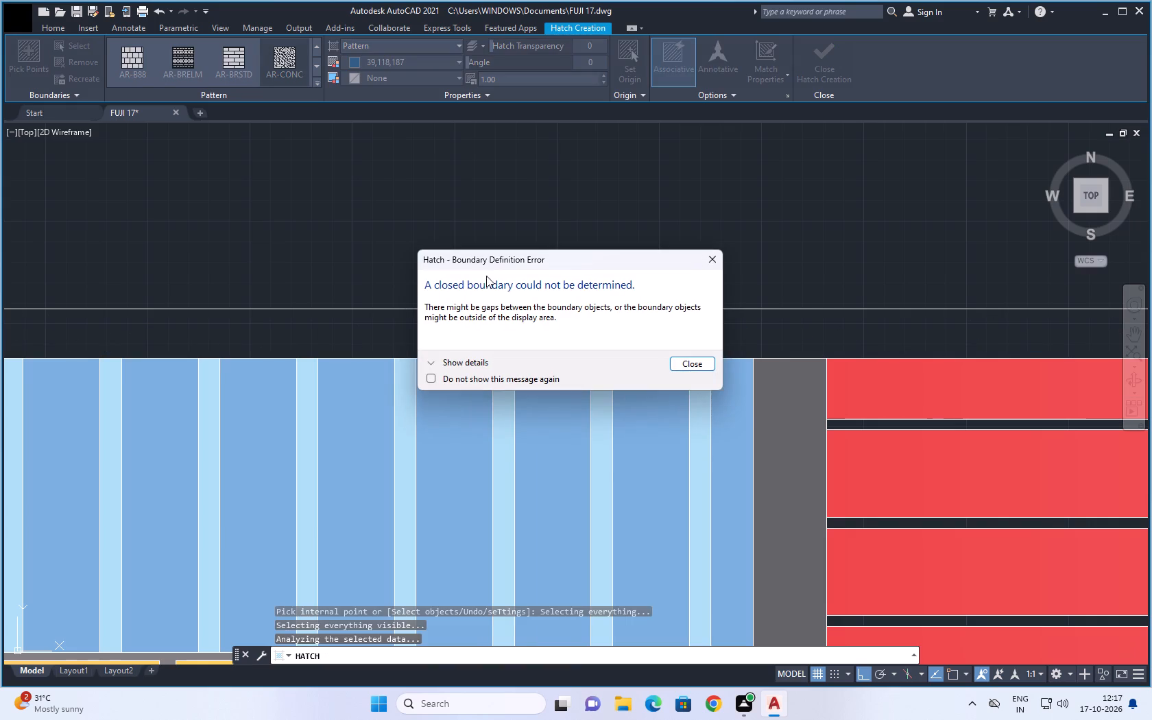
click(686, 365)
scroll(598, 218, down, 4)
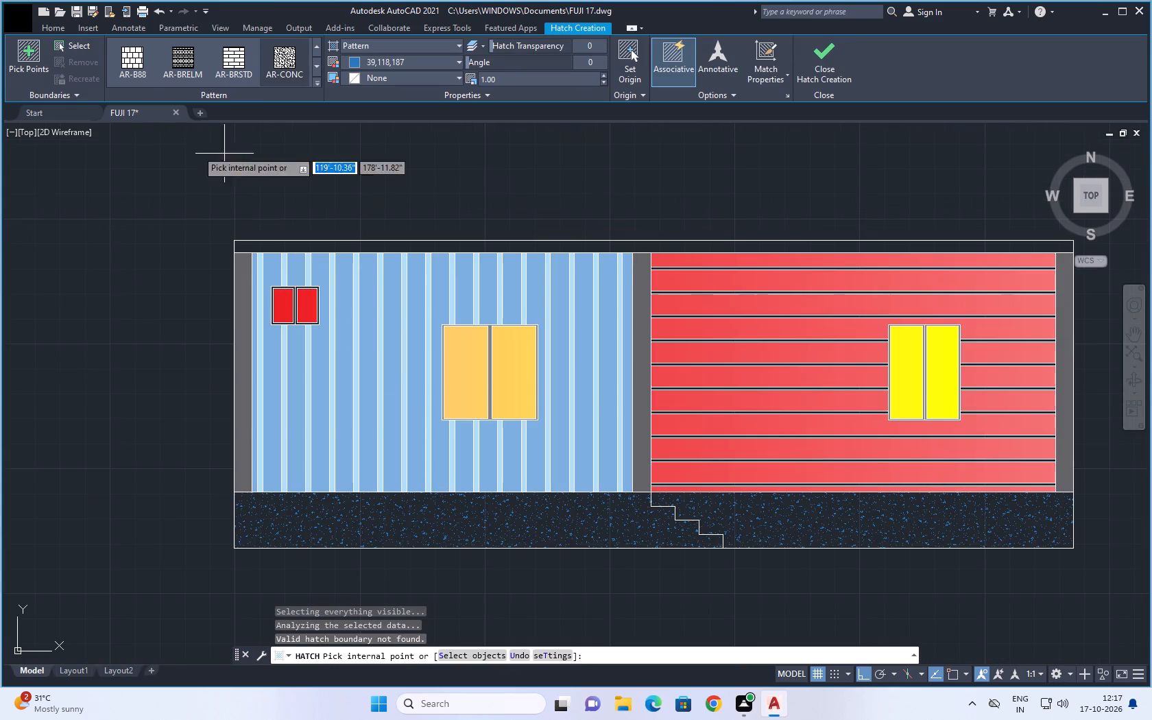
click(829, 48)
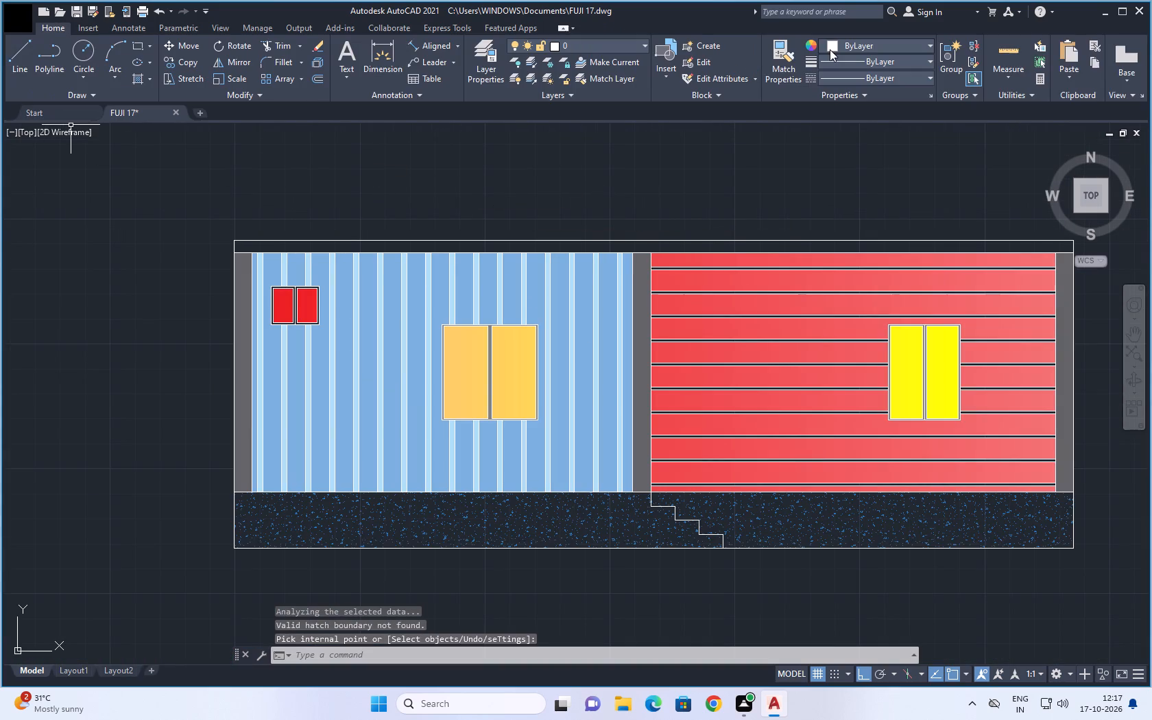
Draw a 6" vertical line at each end of the roof band, from its top corner to the outer column's top corner.
click(16, 48)
scroll(234, 241, up, 3)
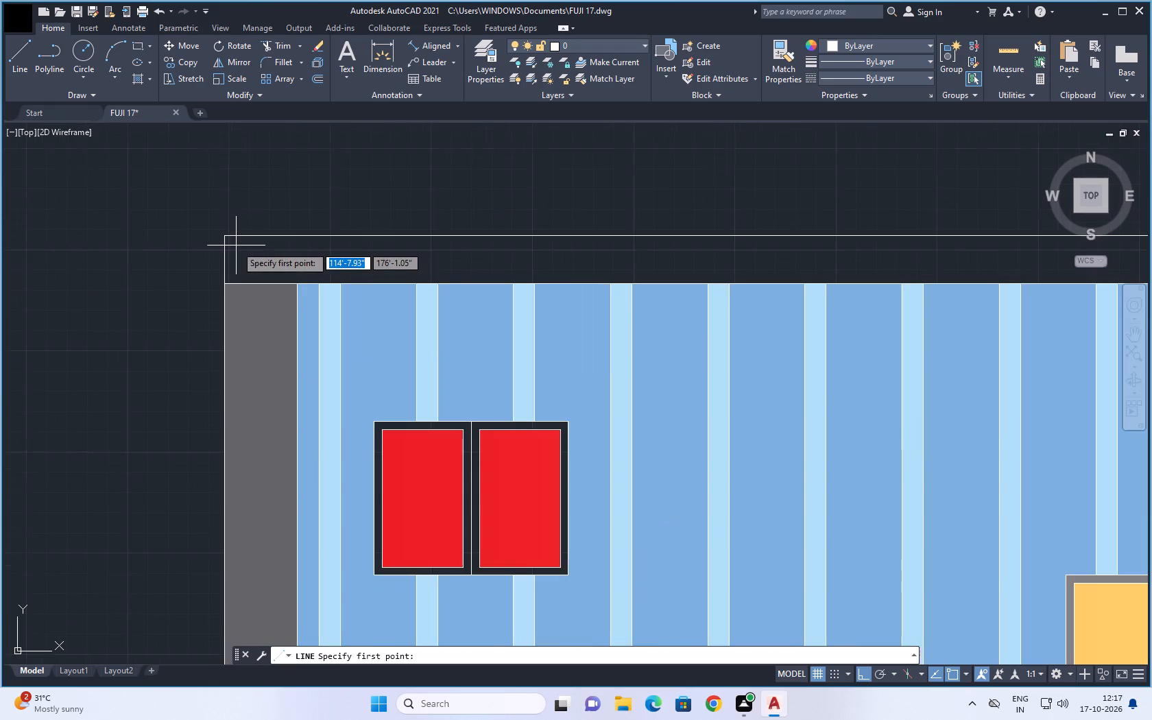
click(226, 239)
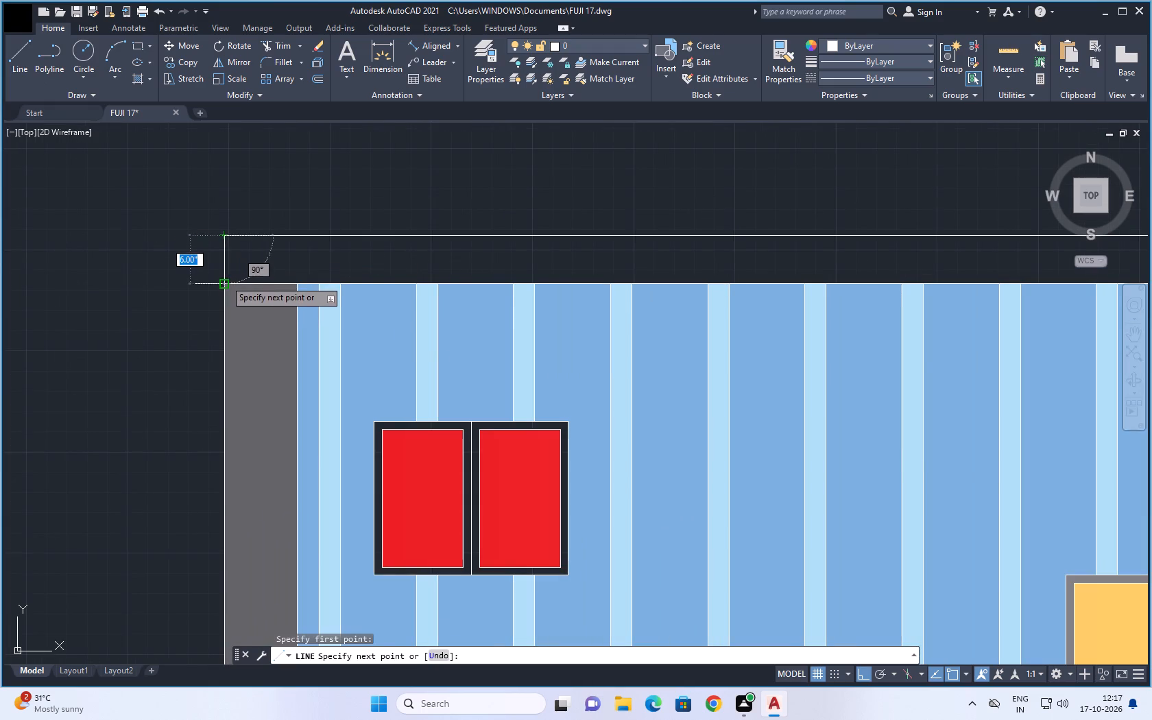
click(225, 280)
key(Escape)
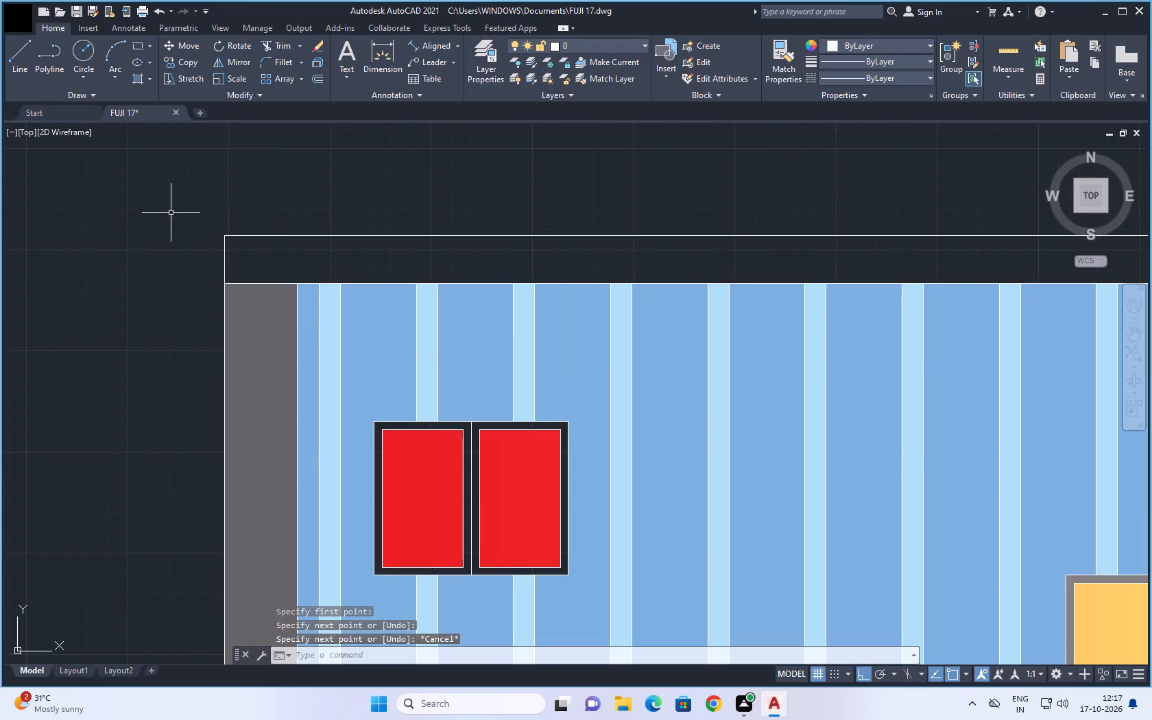
scroll(298, 183, down, 3)
scroll(451, 202, down, 1)
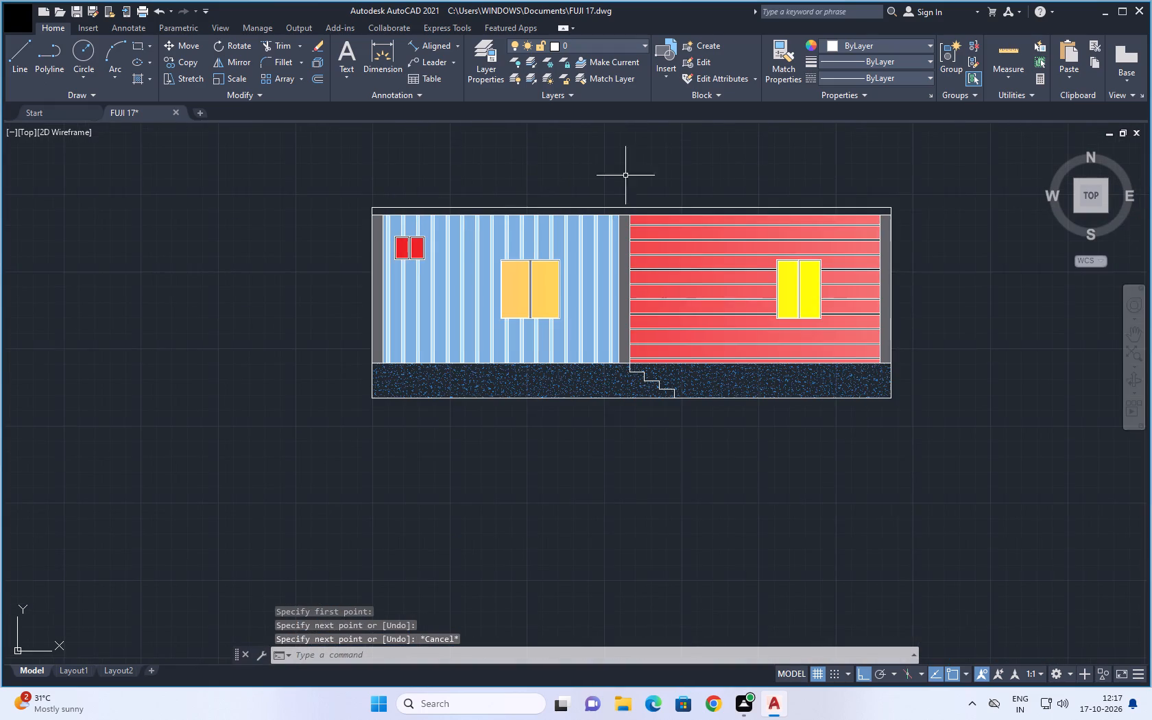
middle_drag(642, 169, 241, 220)
key(space)
scroll(485, 265, up, 4)
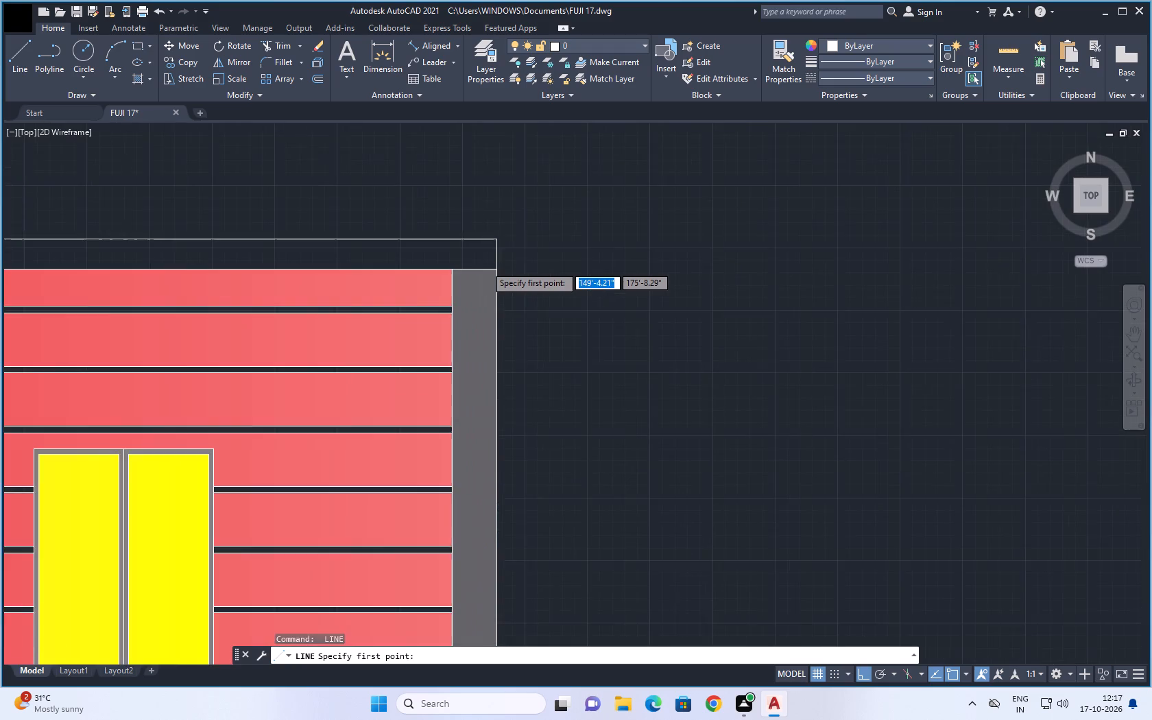
click(501, 221)
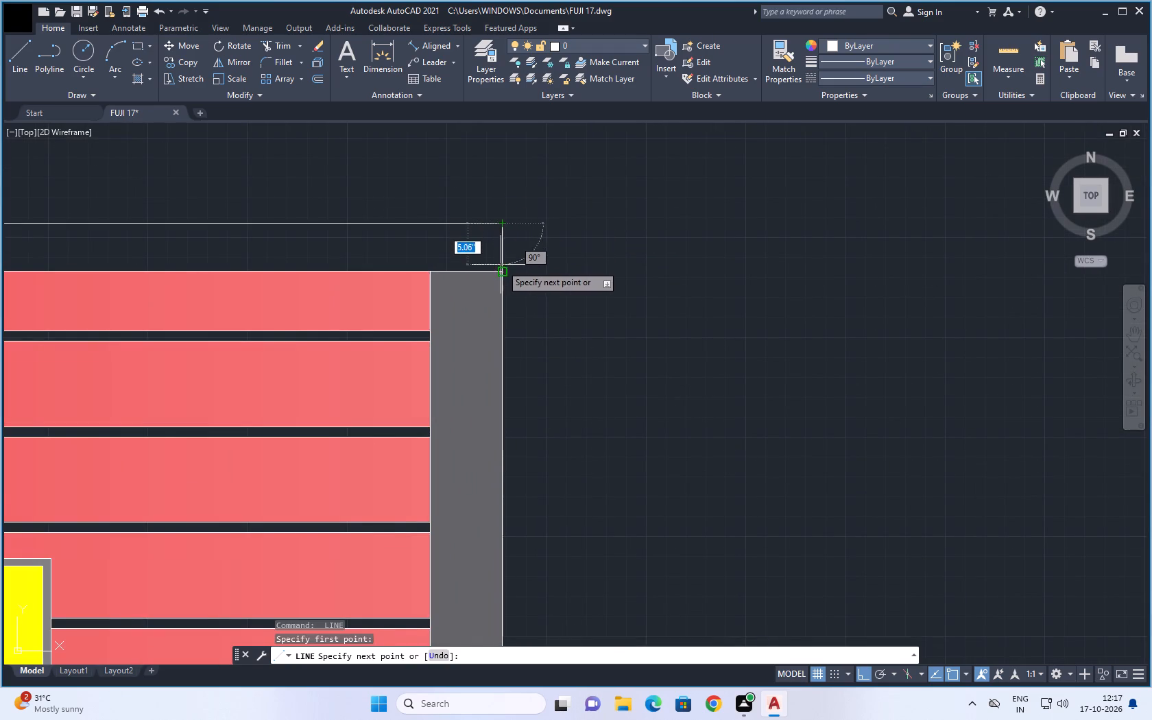
click(504, 267)
key(Escape)
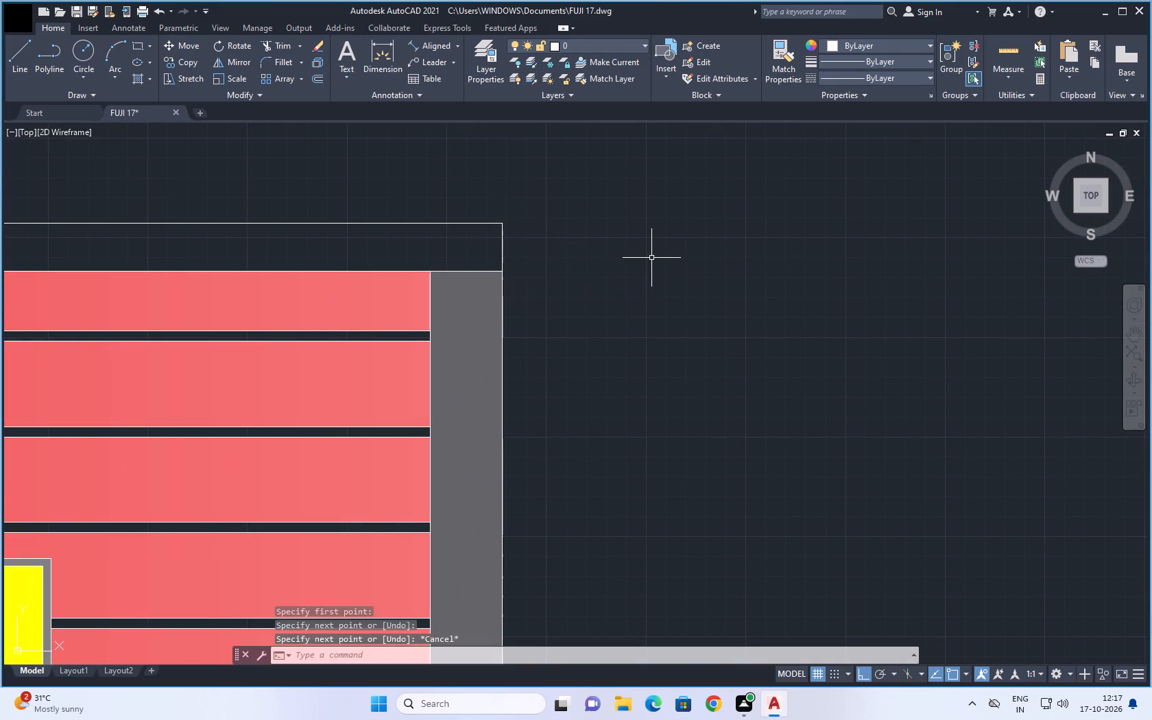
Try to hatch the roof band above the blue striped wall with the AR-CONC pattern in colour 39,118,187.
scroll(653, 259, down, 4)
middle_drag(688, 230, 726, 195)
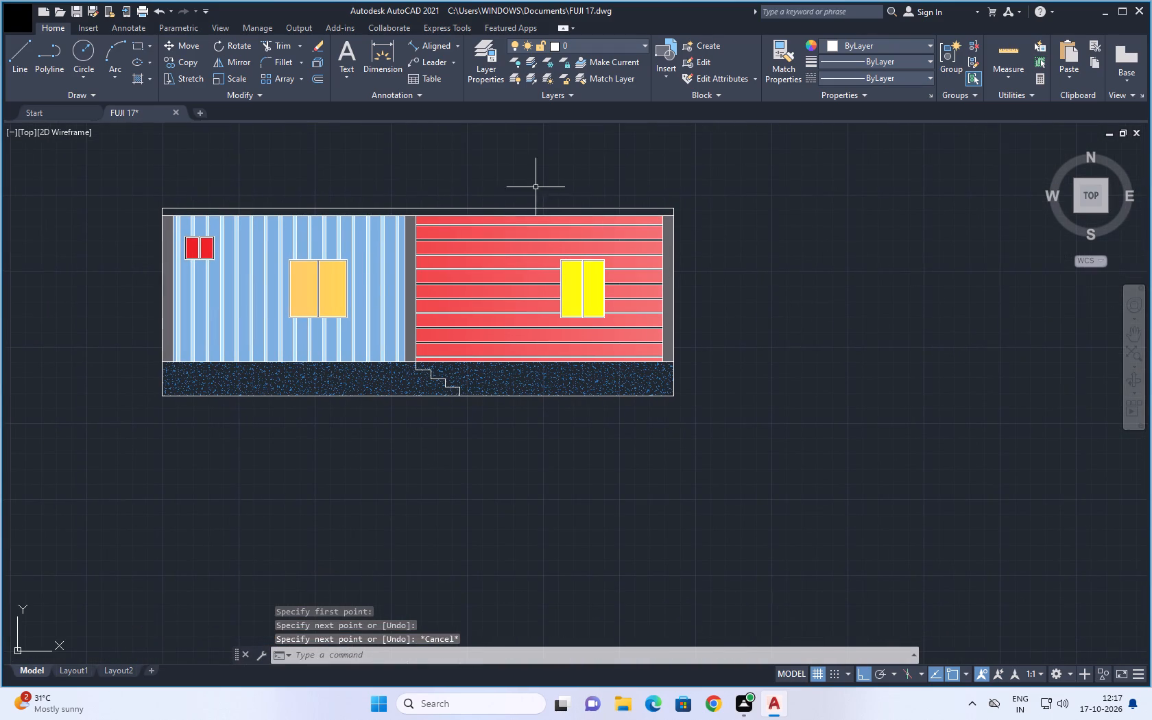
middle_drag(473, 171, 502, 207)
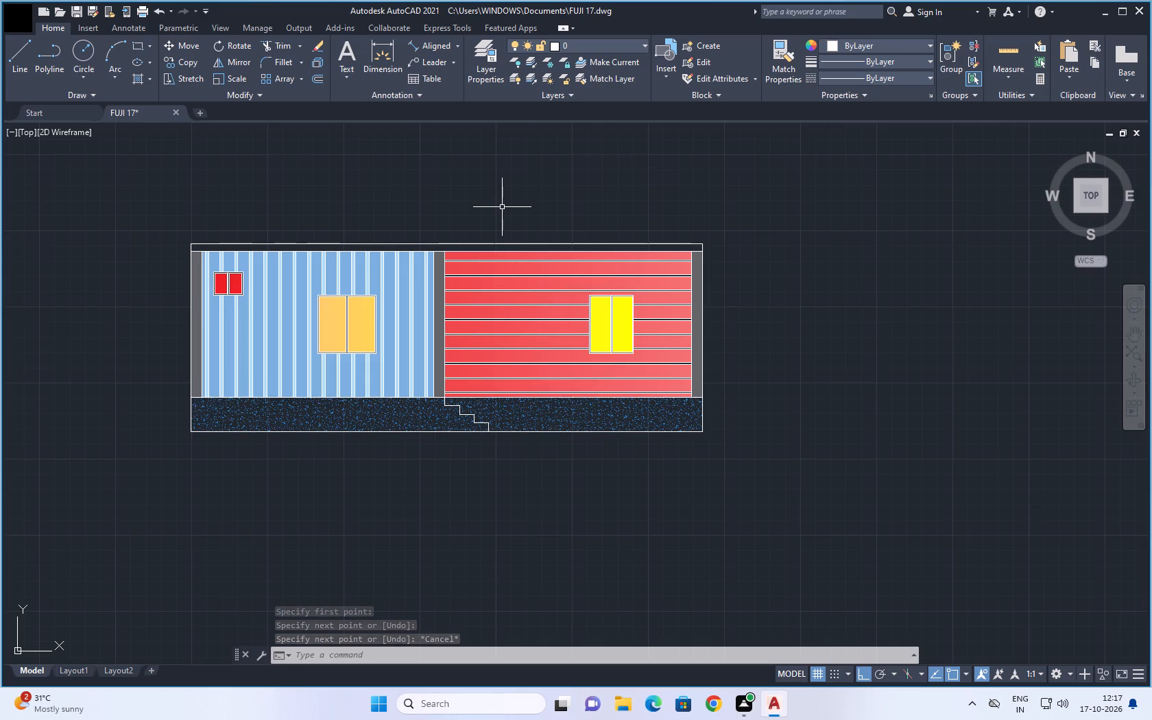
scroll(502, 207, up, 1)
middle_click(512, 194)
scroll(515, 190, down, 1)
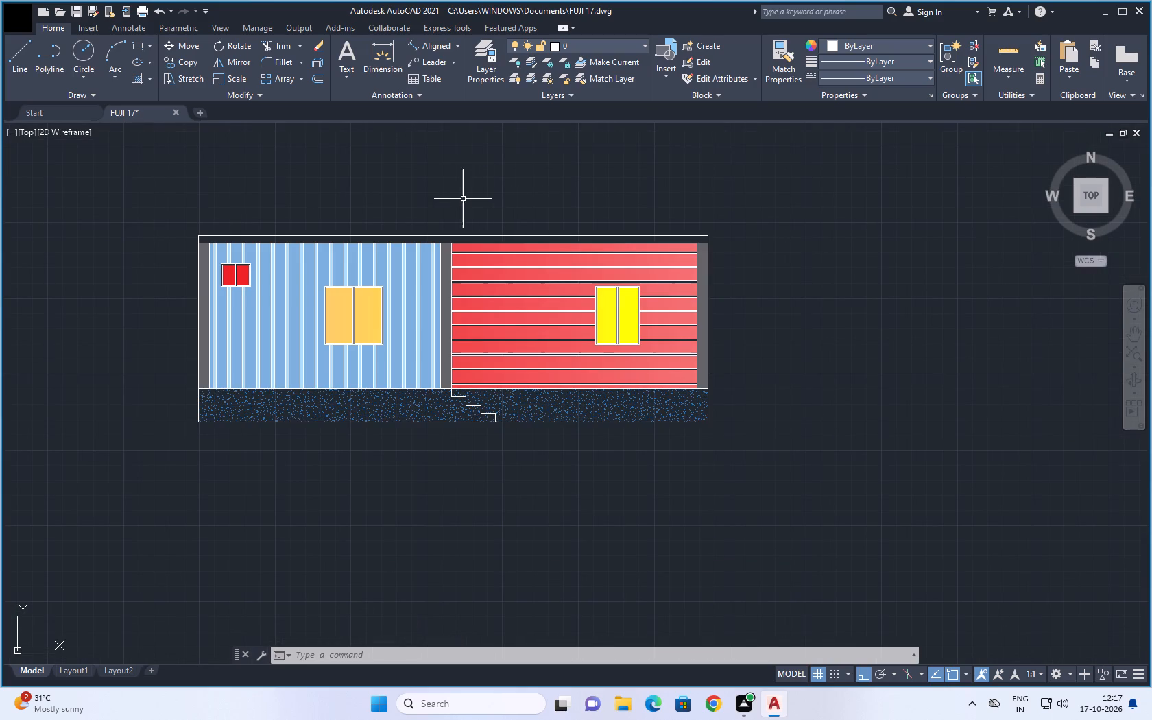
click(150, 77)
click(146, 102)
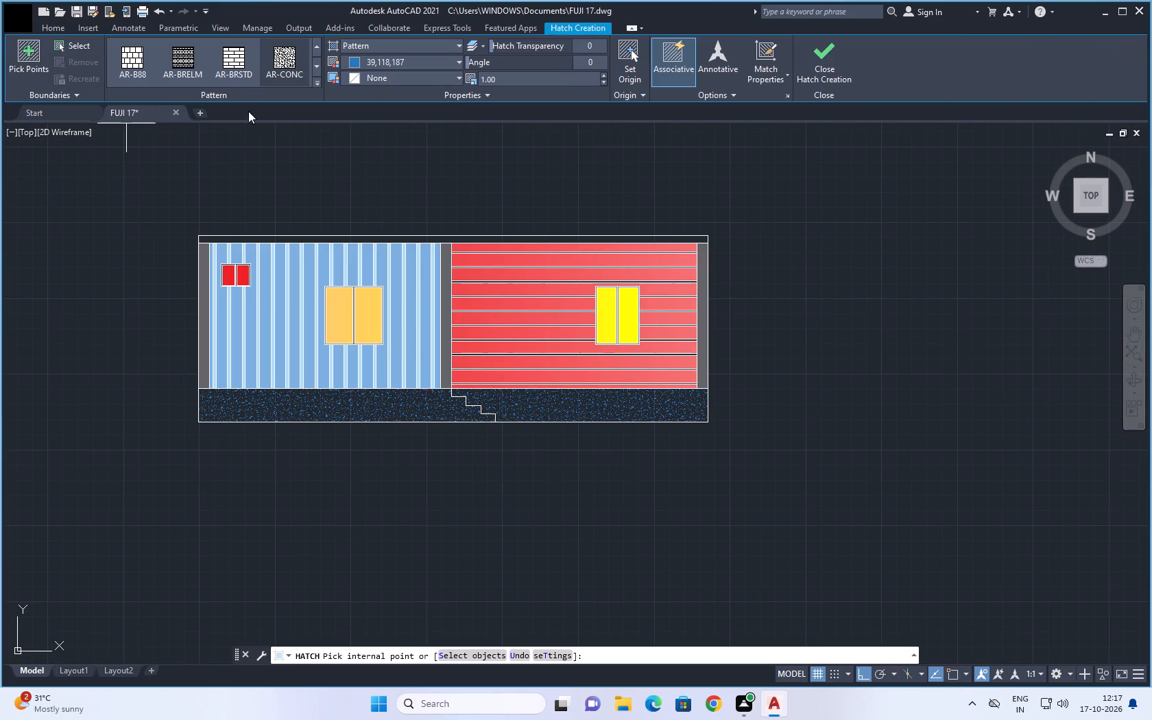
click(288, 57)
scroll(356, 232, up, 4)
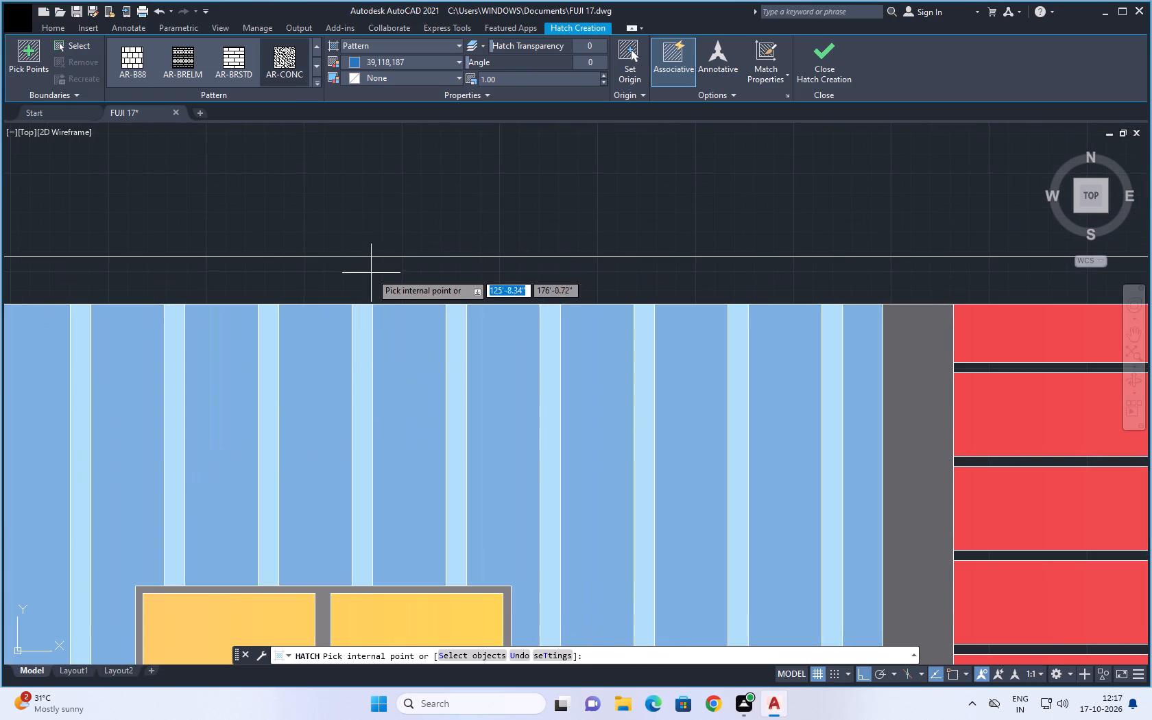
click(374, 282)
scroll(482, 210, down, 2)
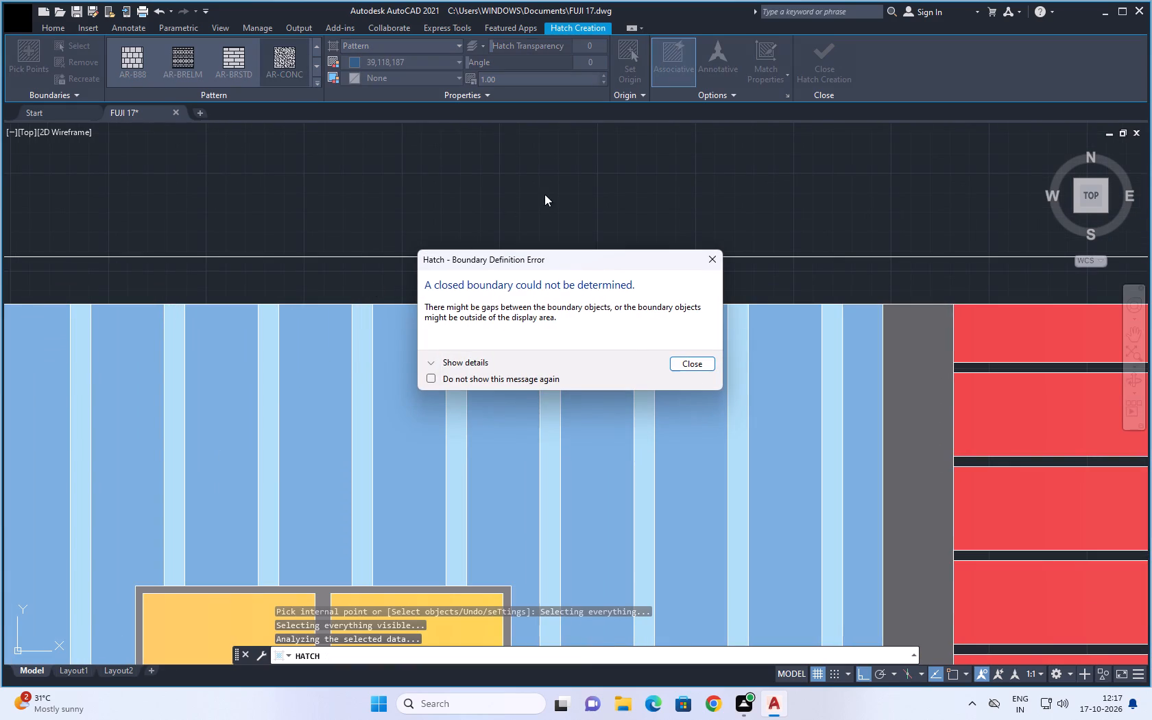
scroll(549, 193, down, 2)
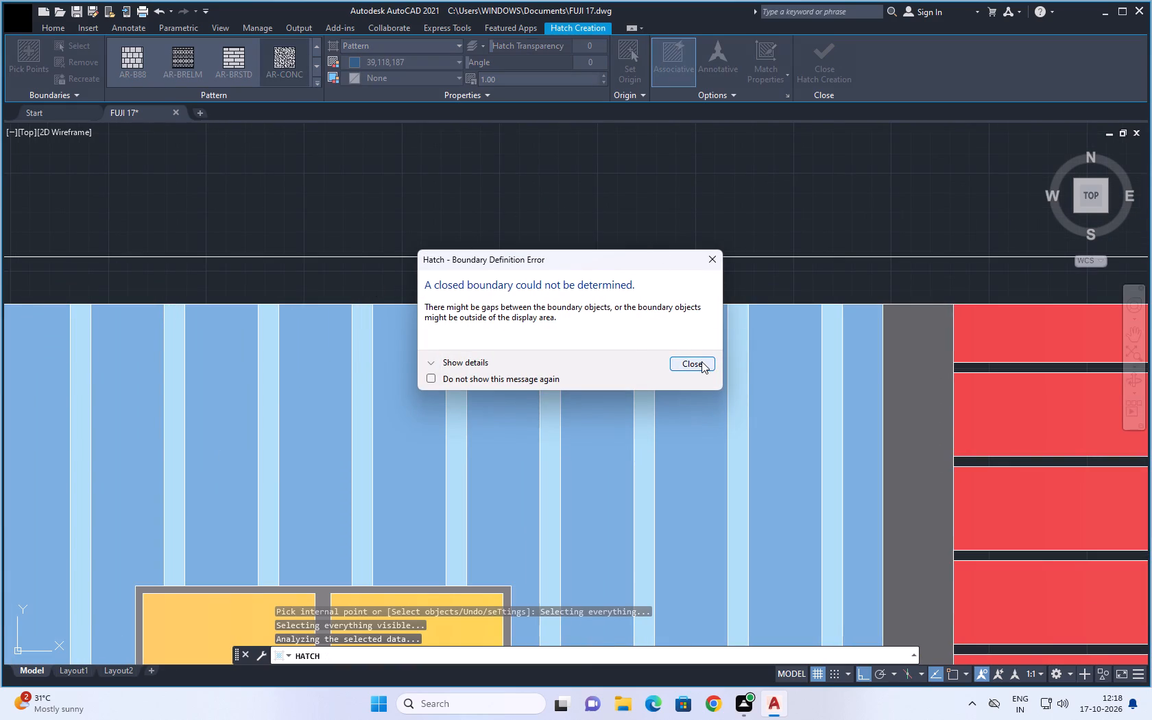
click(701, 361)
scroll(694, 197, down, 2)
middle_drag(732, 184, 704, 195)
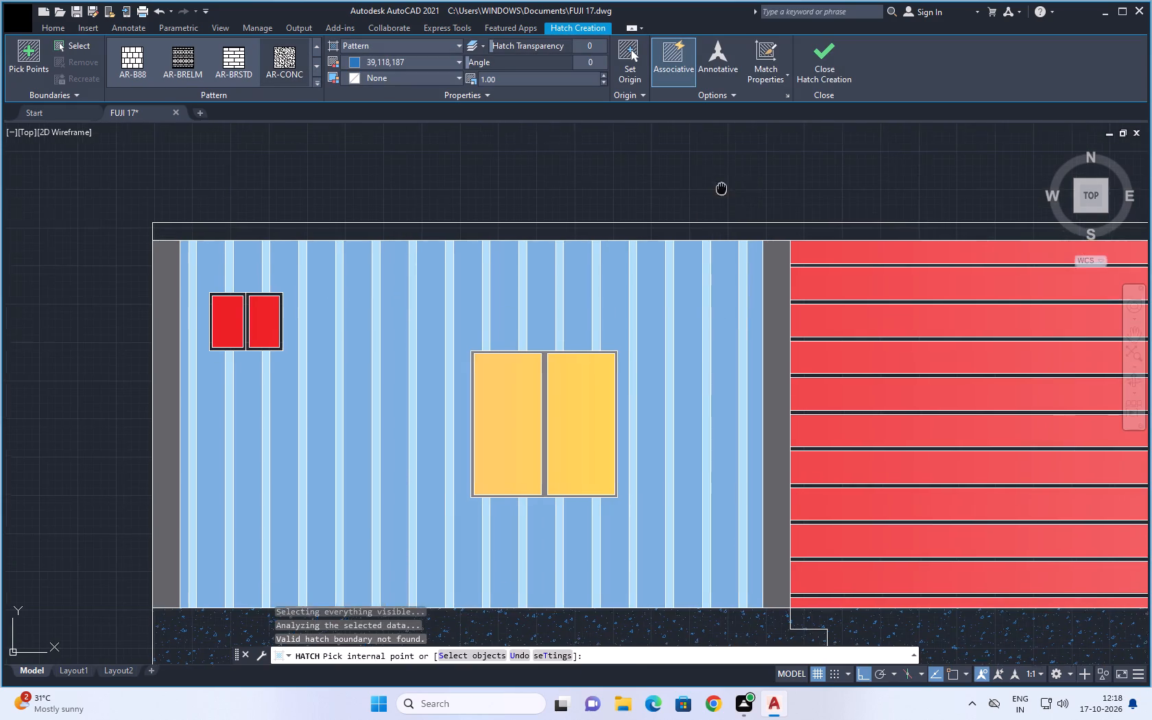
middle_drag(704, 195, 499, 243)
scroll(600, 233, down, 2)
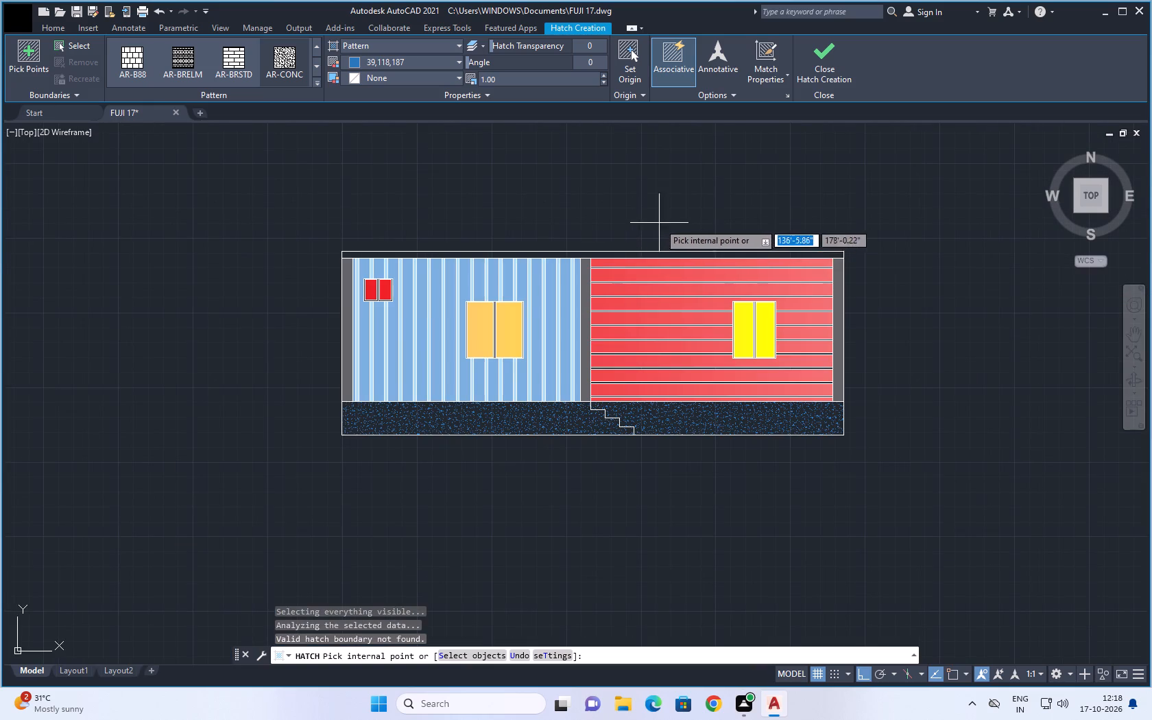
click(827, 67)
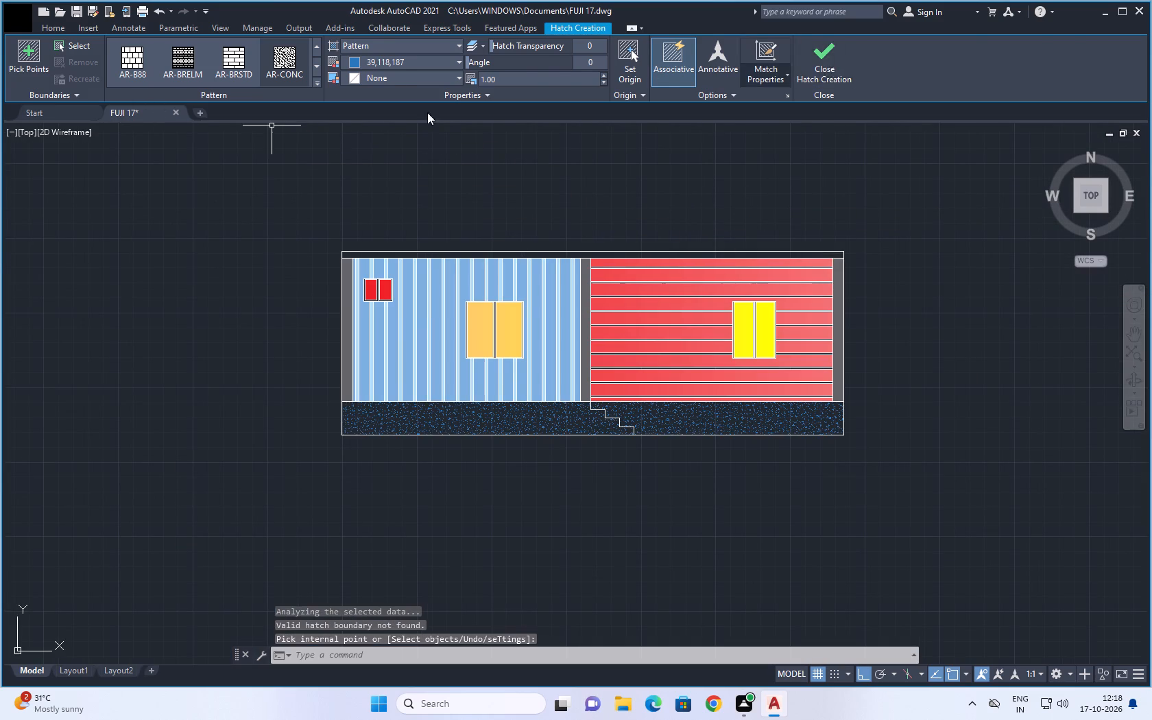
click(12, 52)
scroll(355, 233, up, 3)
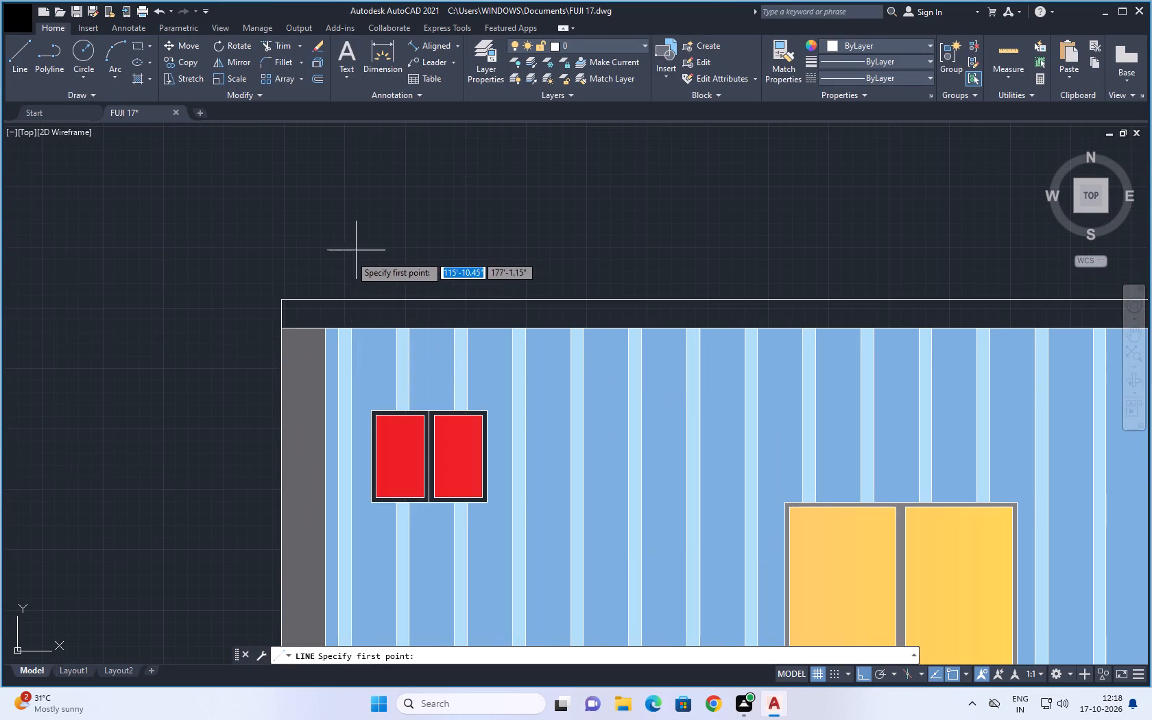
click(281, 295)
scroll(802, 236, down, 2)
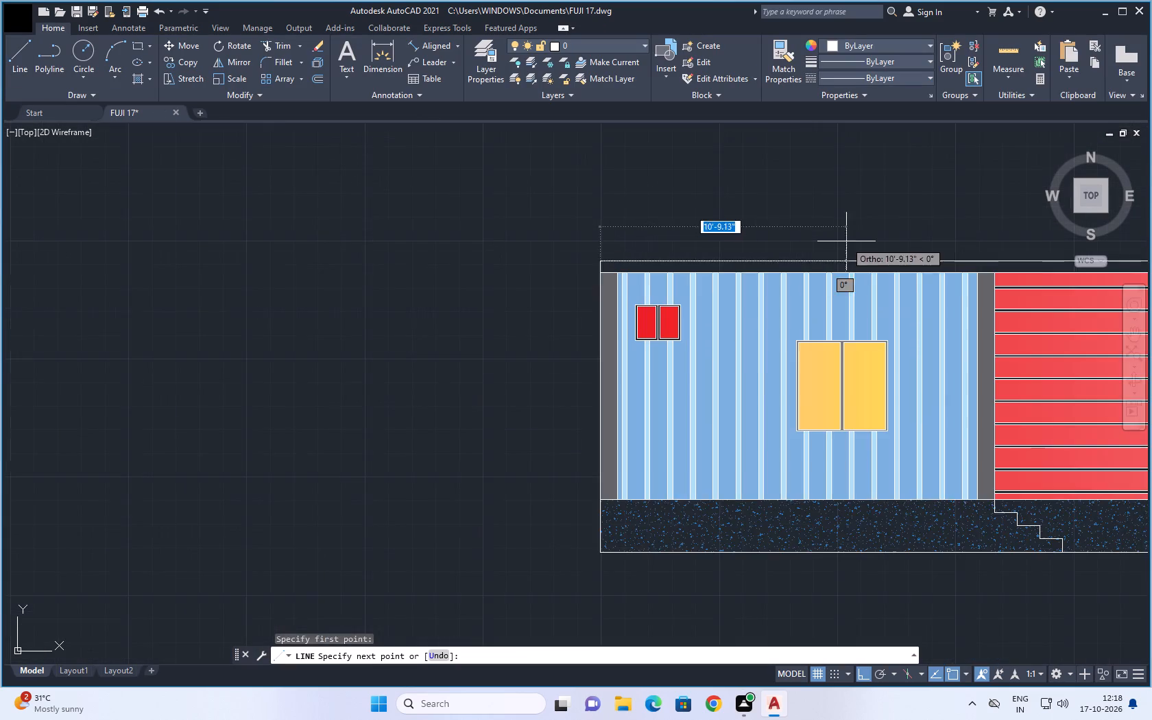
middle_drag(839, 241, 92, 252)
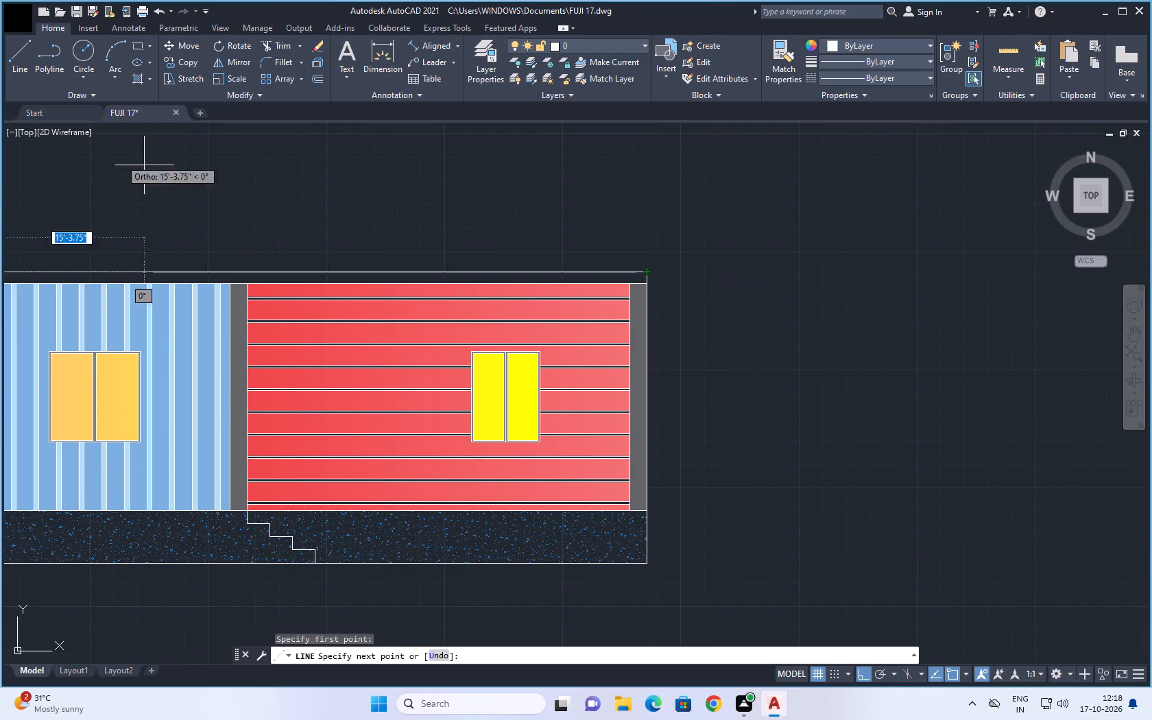
Draw a flat rectangle 35' long and 0" high along the roof band's top edge, from its upper left corner to its upper right corner.
click(137, 47)
scroll(158, 169, down, 2)
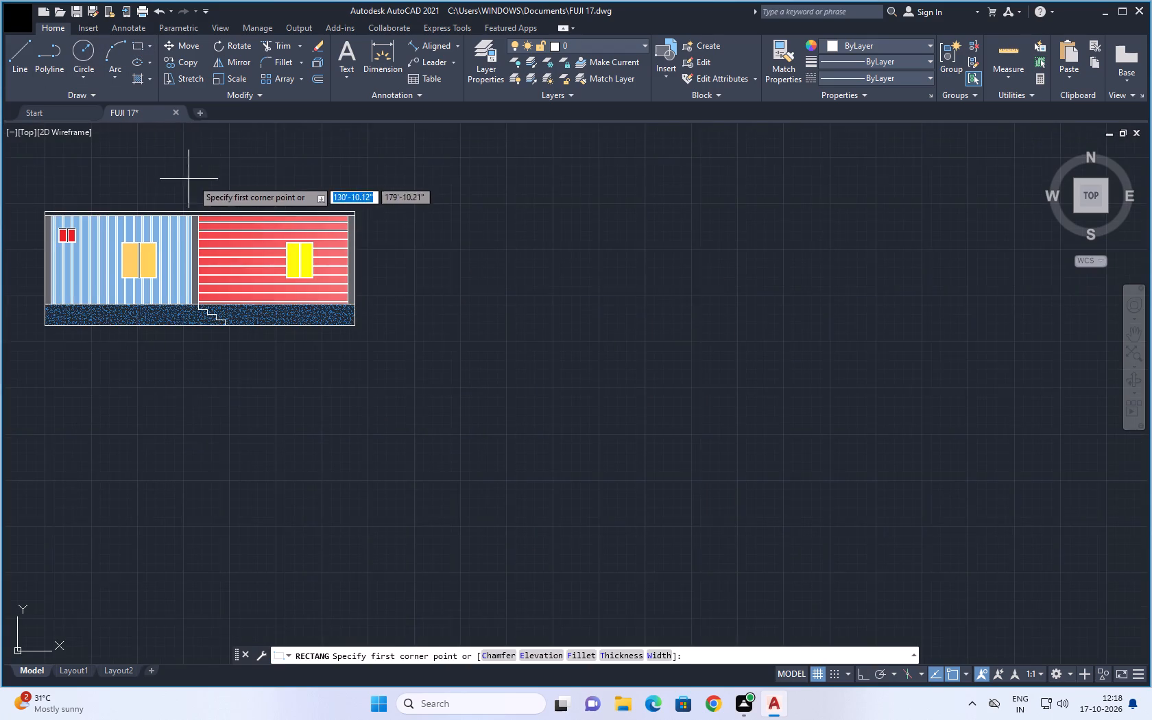
middle_drag(209, 184, 439, 185)
scroll(280, 204, up, 3)
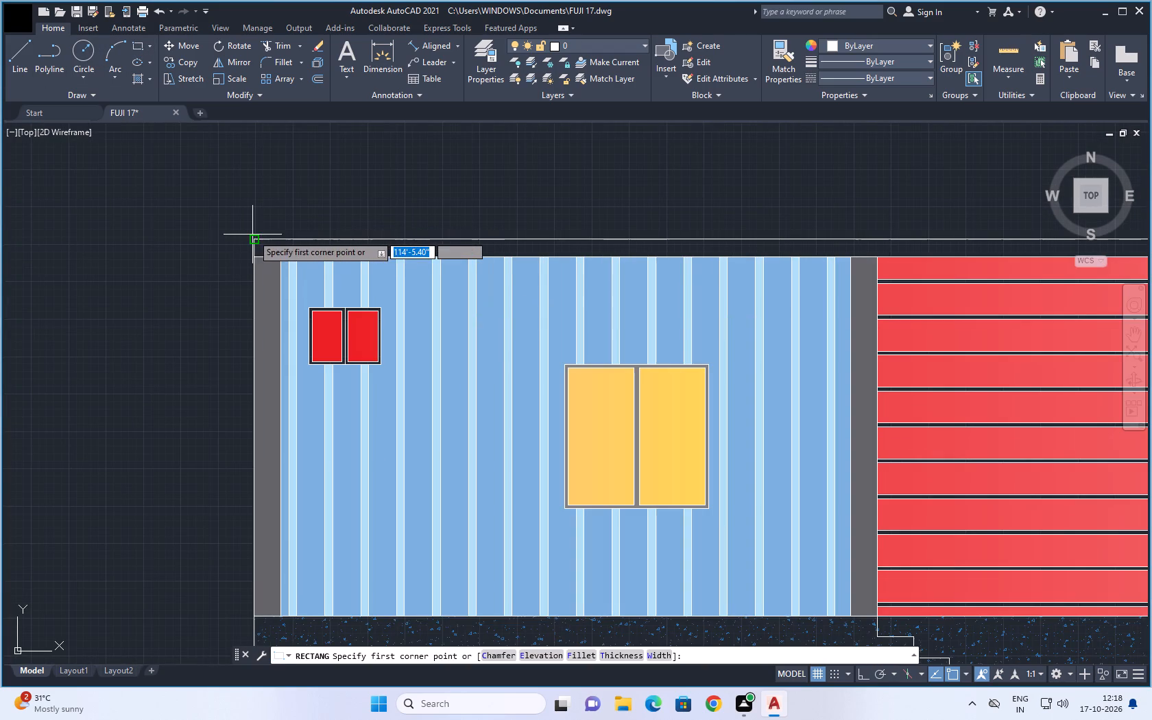
click(255, 236)
scroll(750, 200, down, 2)
middle_drag(766, 203, 124, 208)
scroll(401, 222, up, 4)
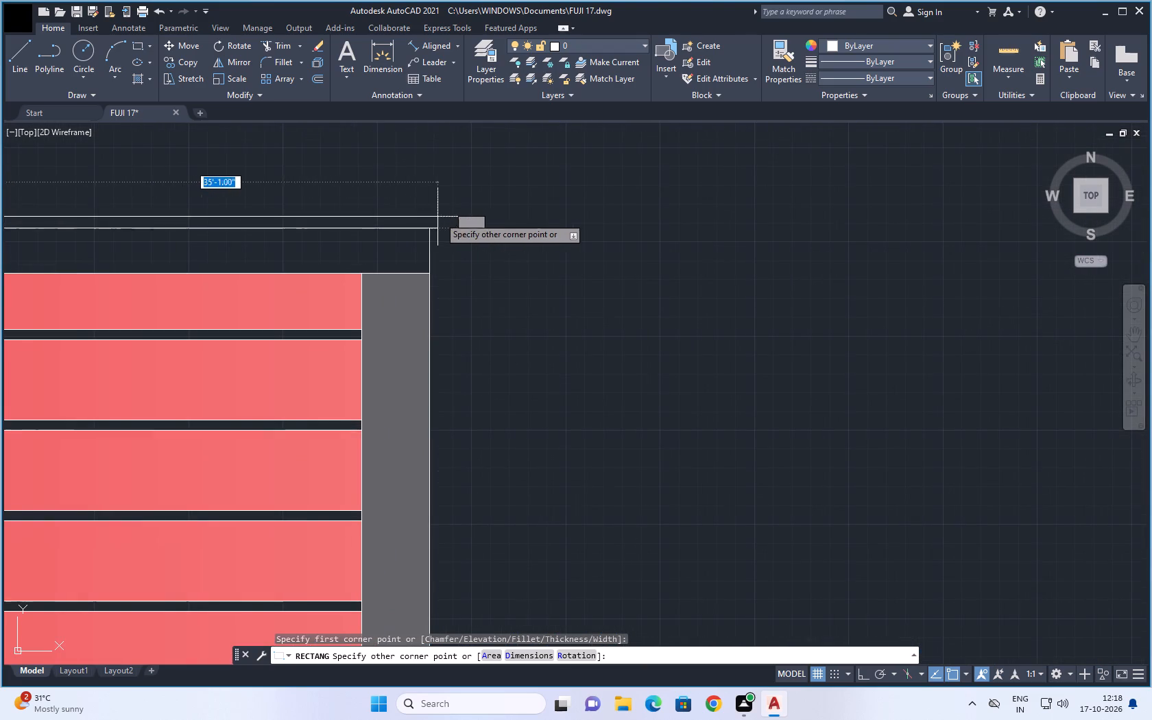
scroll(432, 226, down, 1)
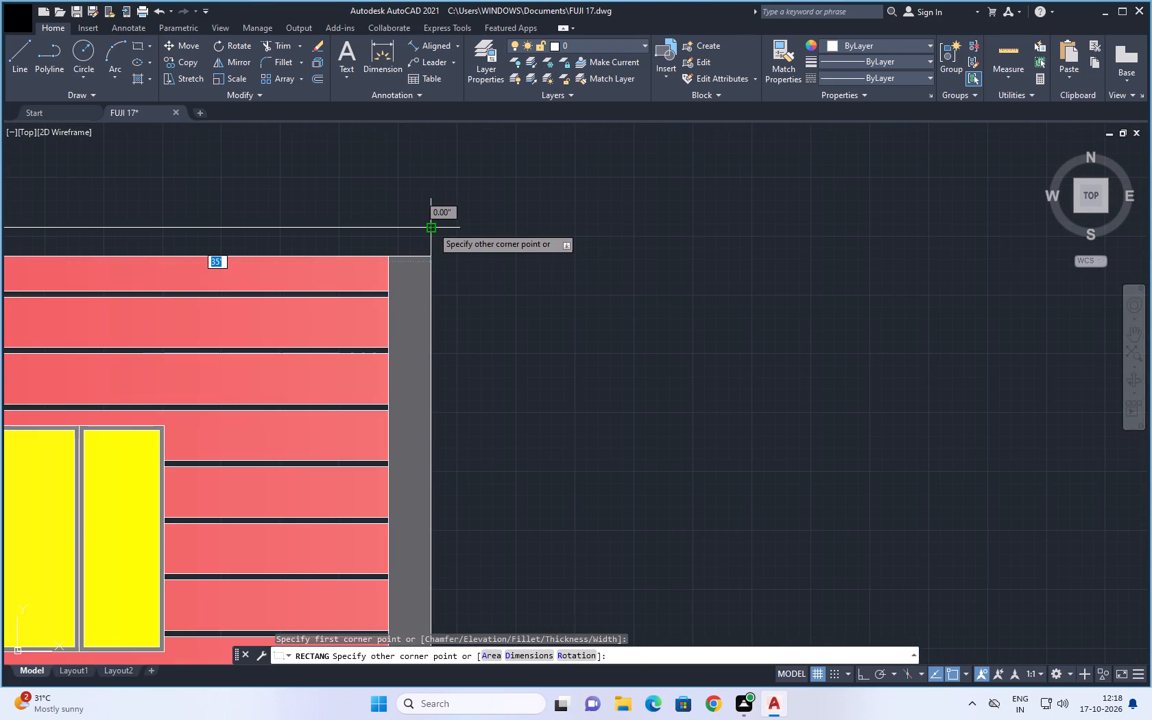
click(432, 226)
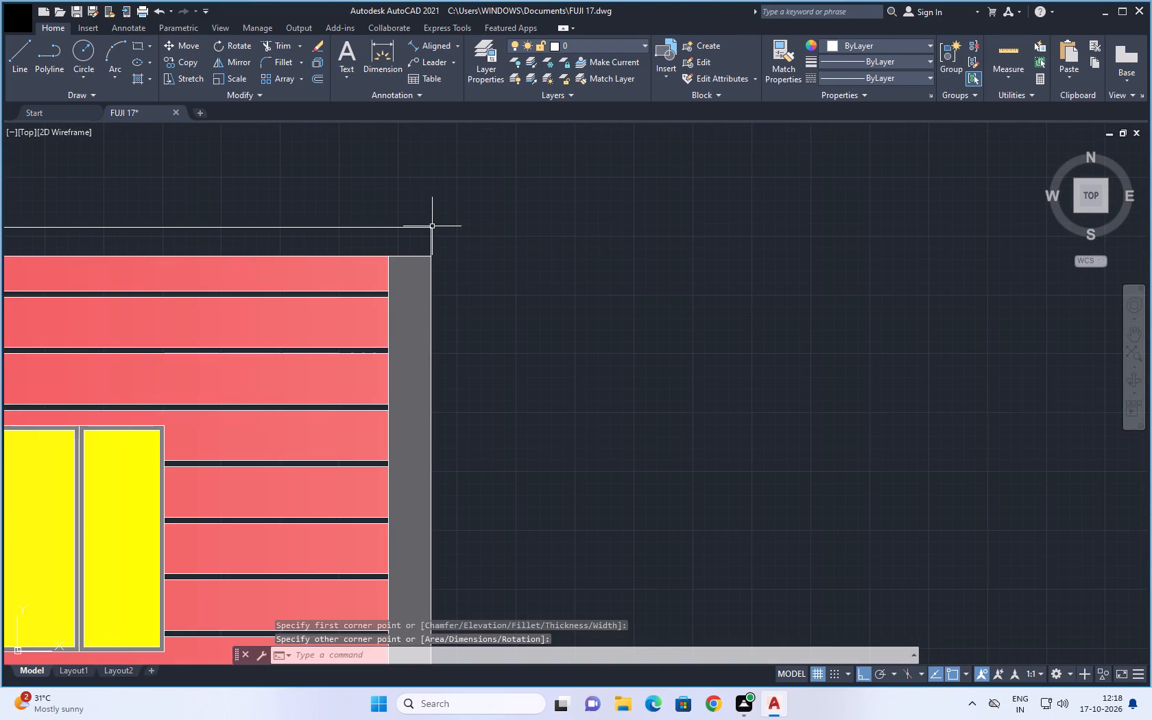
Hatch the roof band above the walls with the AR-CONC pattern in colour 8.
scroll(488, 202, down, 4)
middle_drag(398, 162, 511, 155)
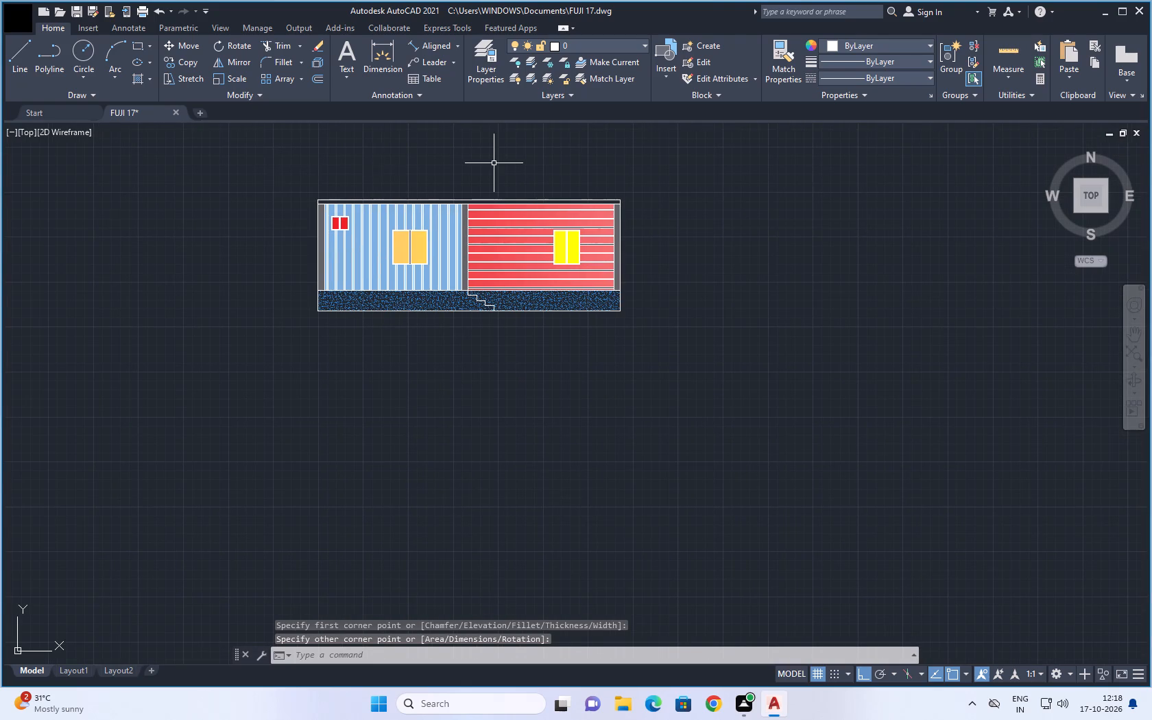
click(151, 73)
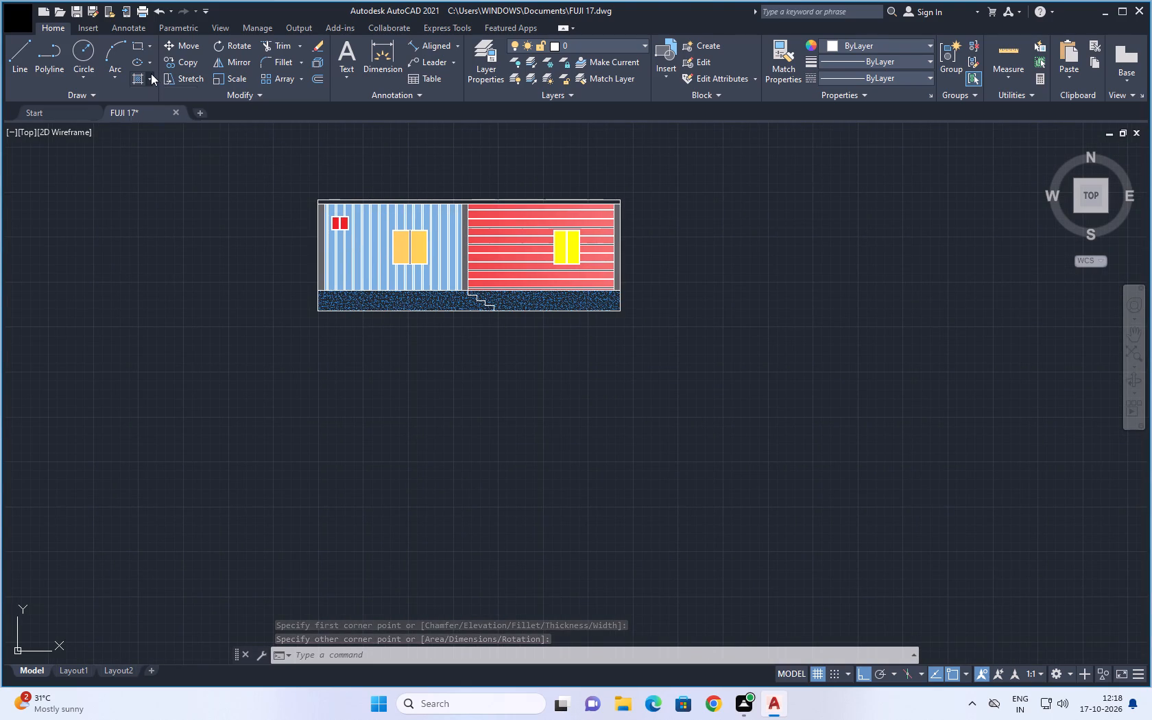
click(143, 106)
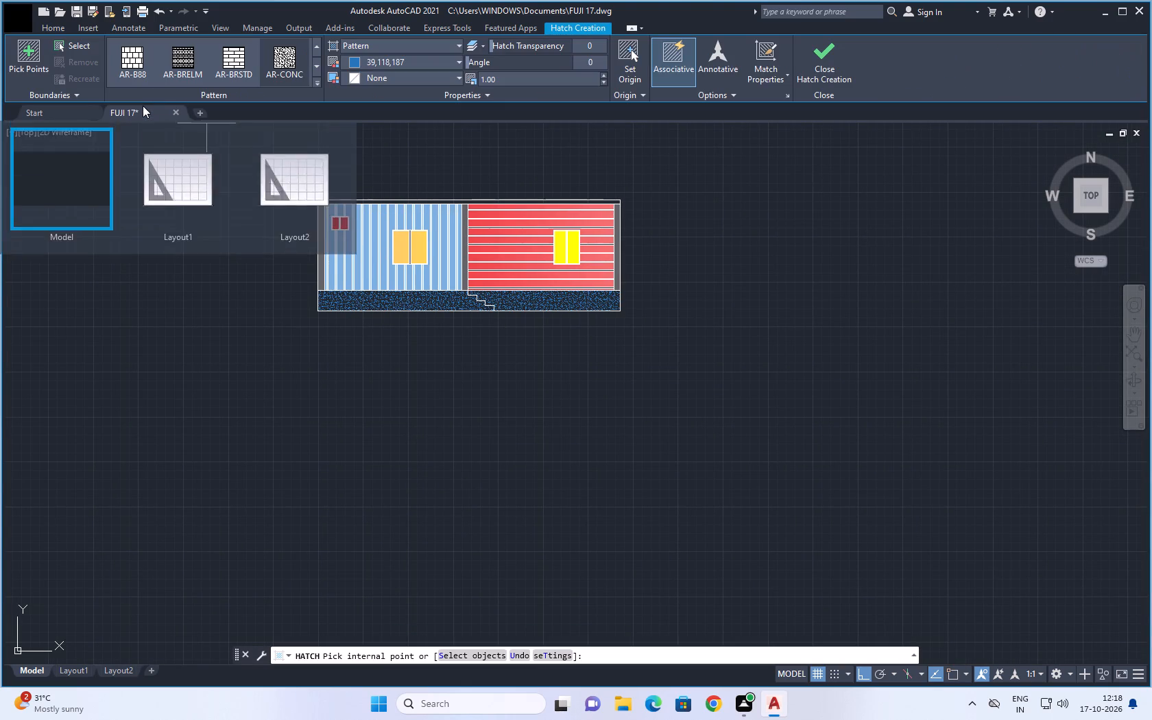
scroll(475, 185, up, 3)
scroll(403, 249, up, 1)
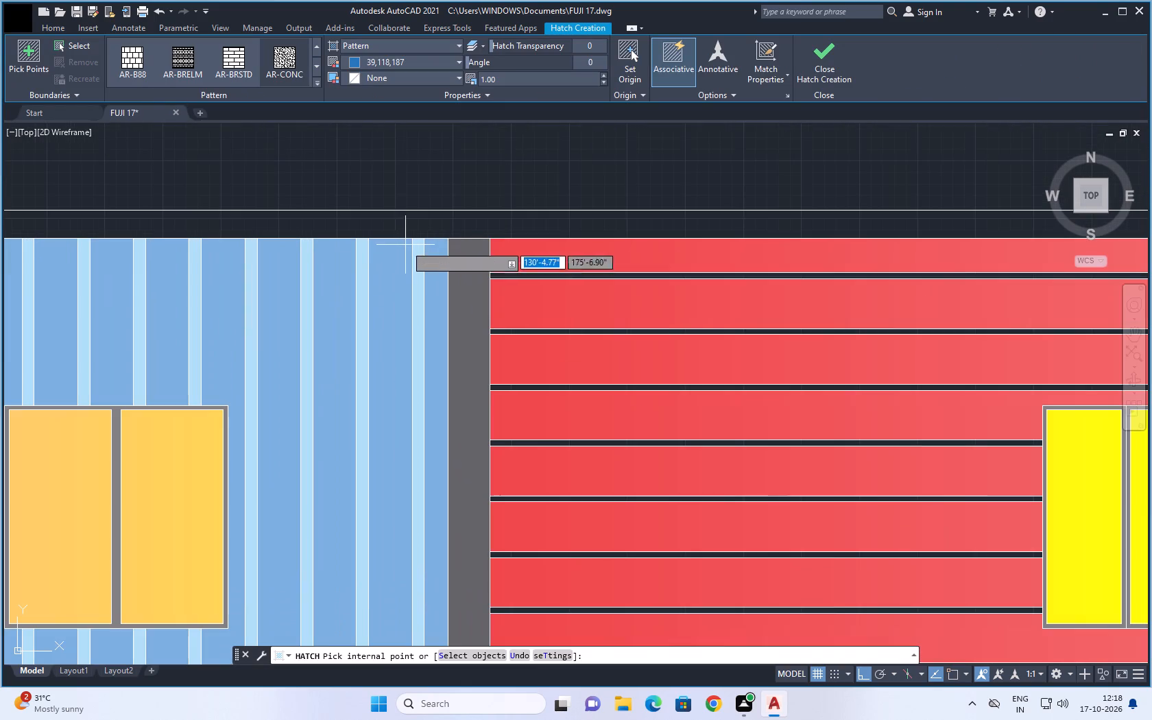
click(413, 227)
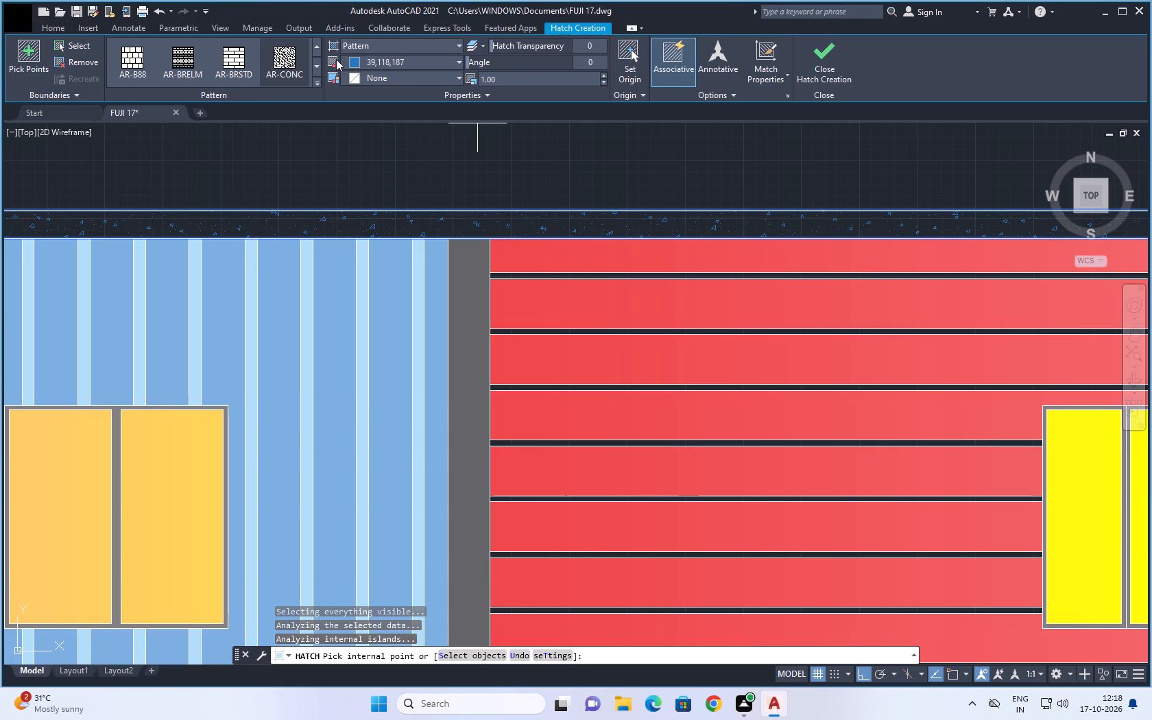
click(315, 82)
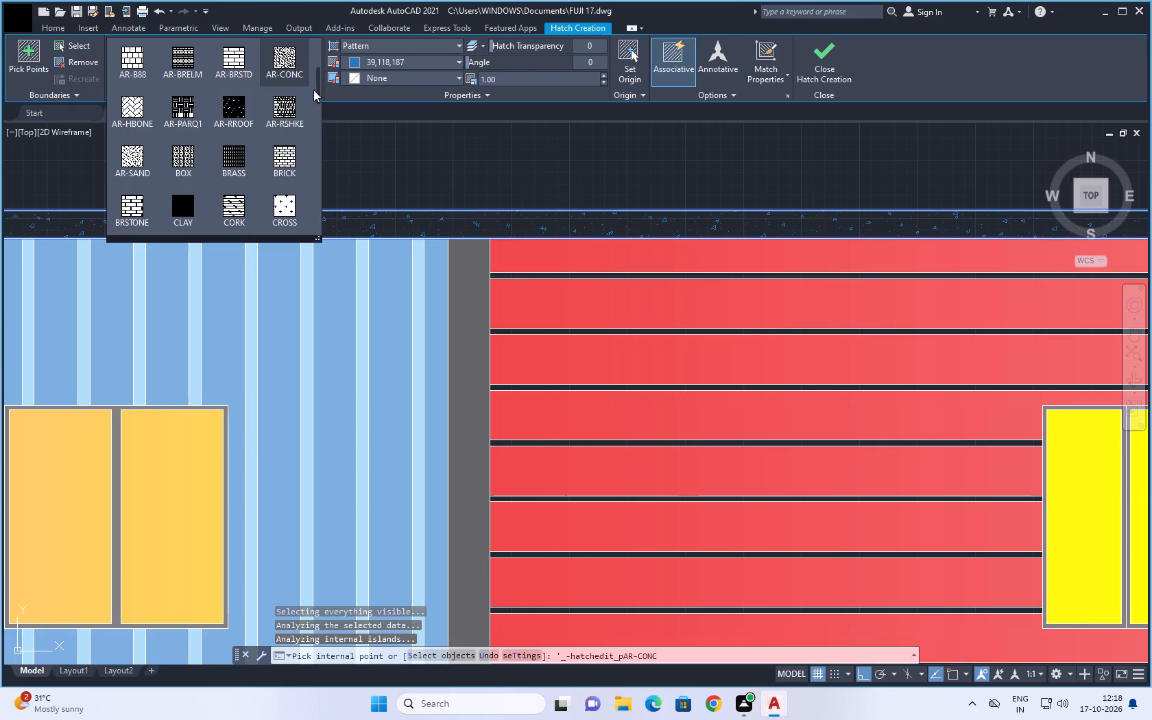
click(387, 58)
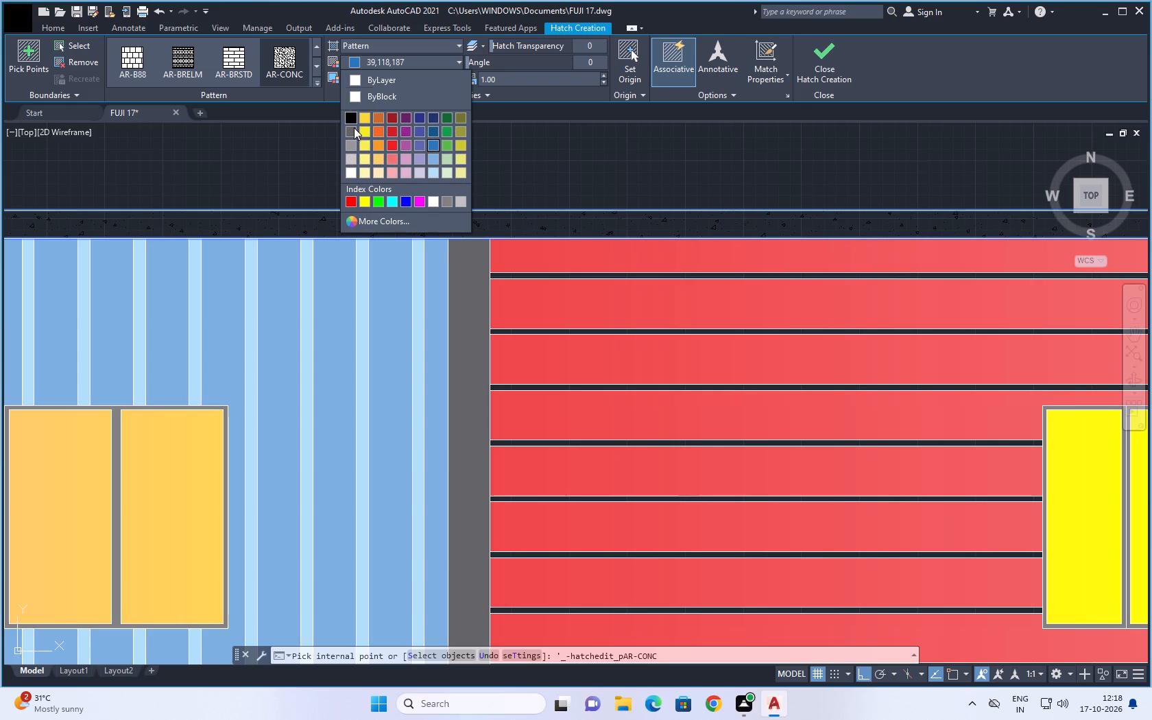
click(448, 199)
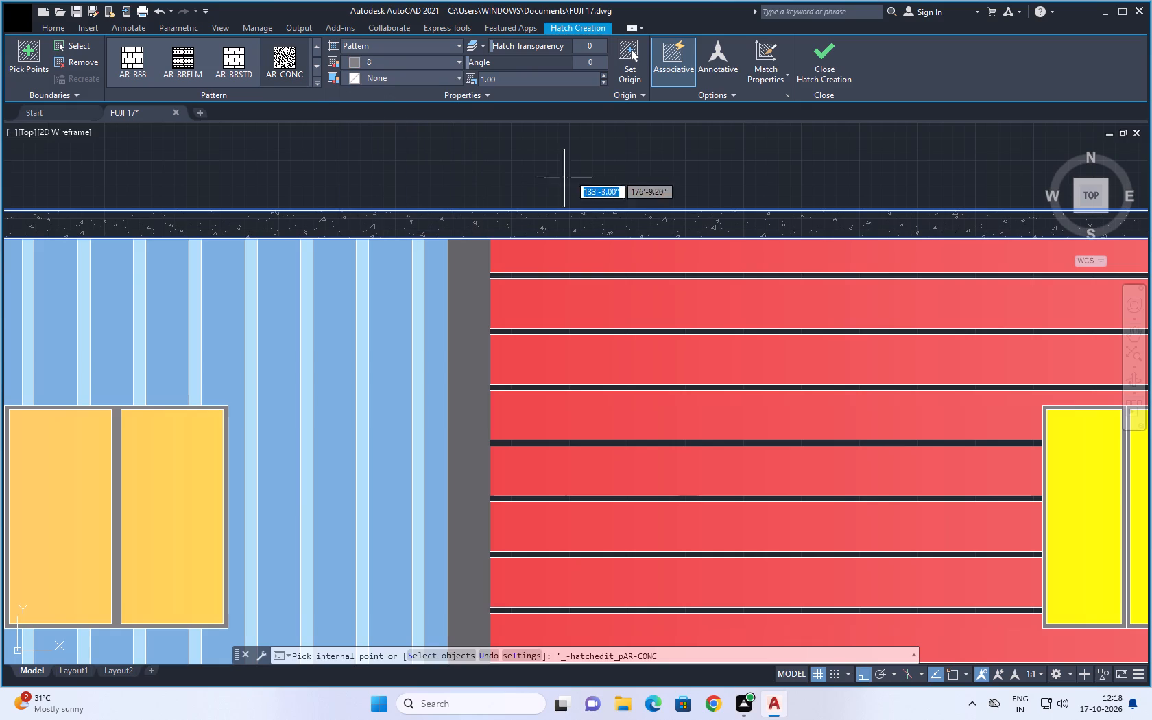
click(835, 60)
Draw a horizontal ground line from the elevation base's lower right corner, extending well beyond the building to the right.
scroll(831, 139, down, 3)
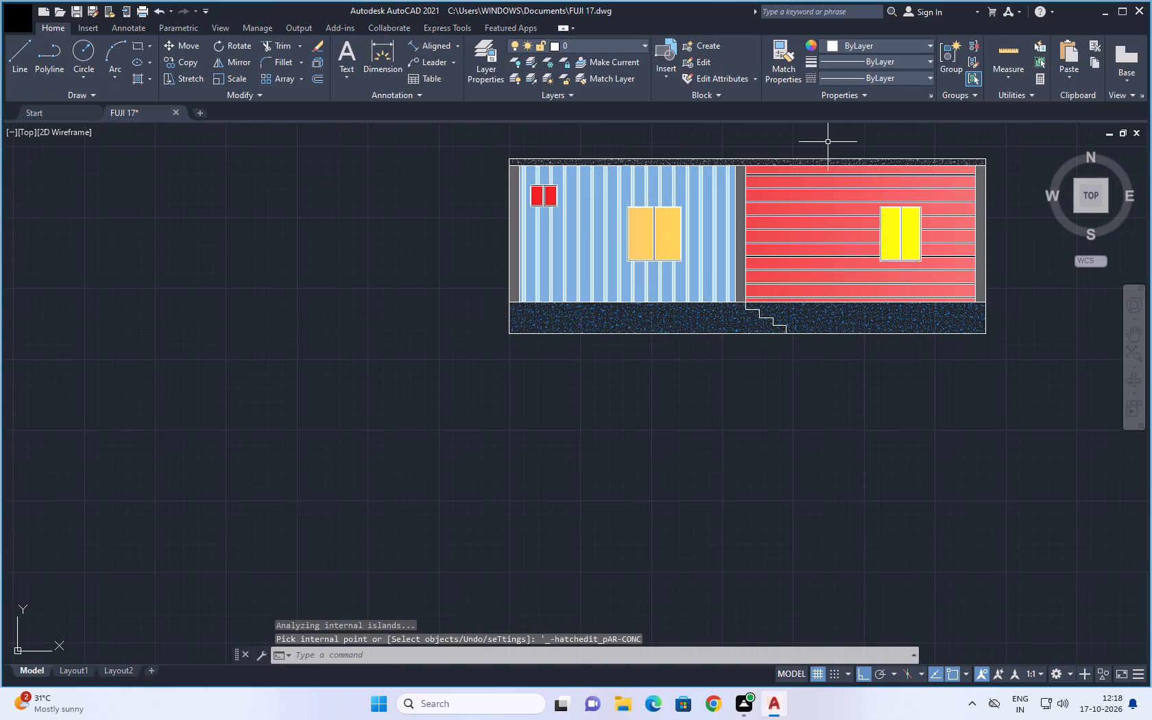
middle_drag(870, 322, 718, 385)
scroll(808, 270, down, 1)
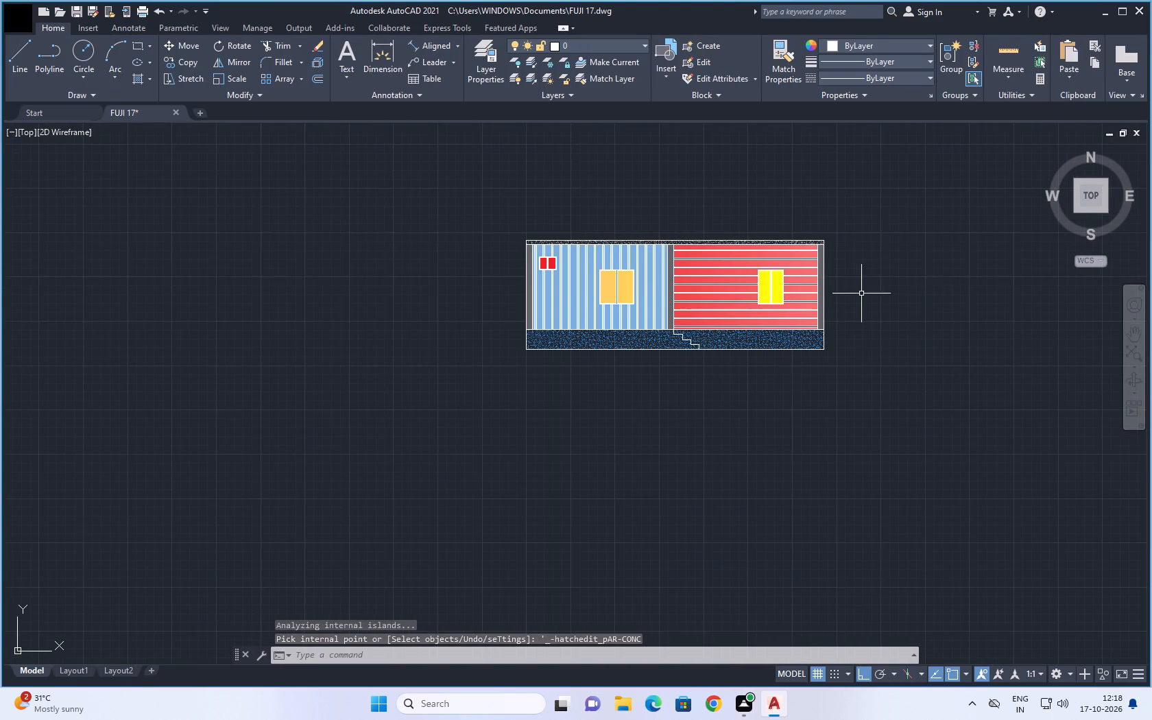
middle_drag(861, 293, 777, 237)
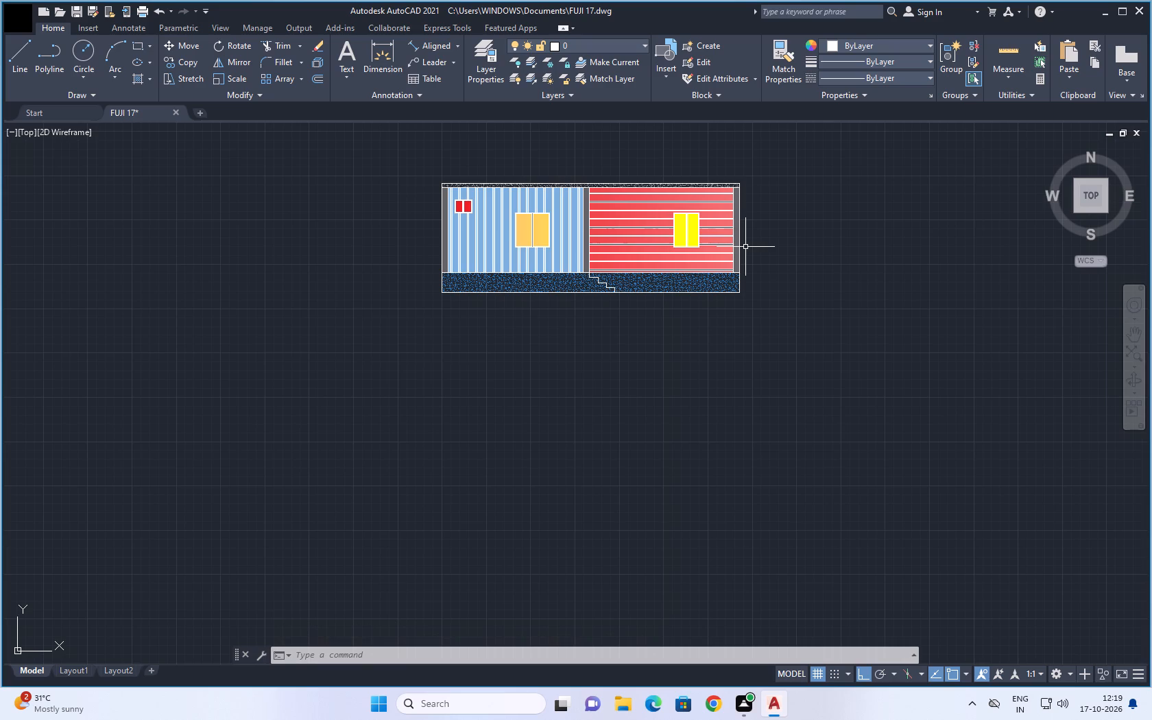
scroll(745, 269, down, 2)
middle_drag(784, 301, 616, 388)
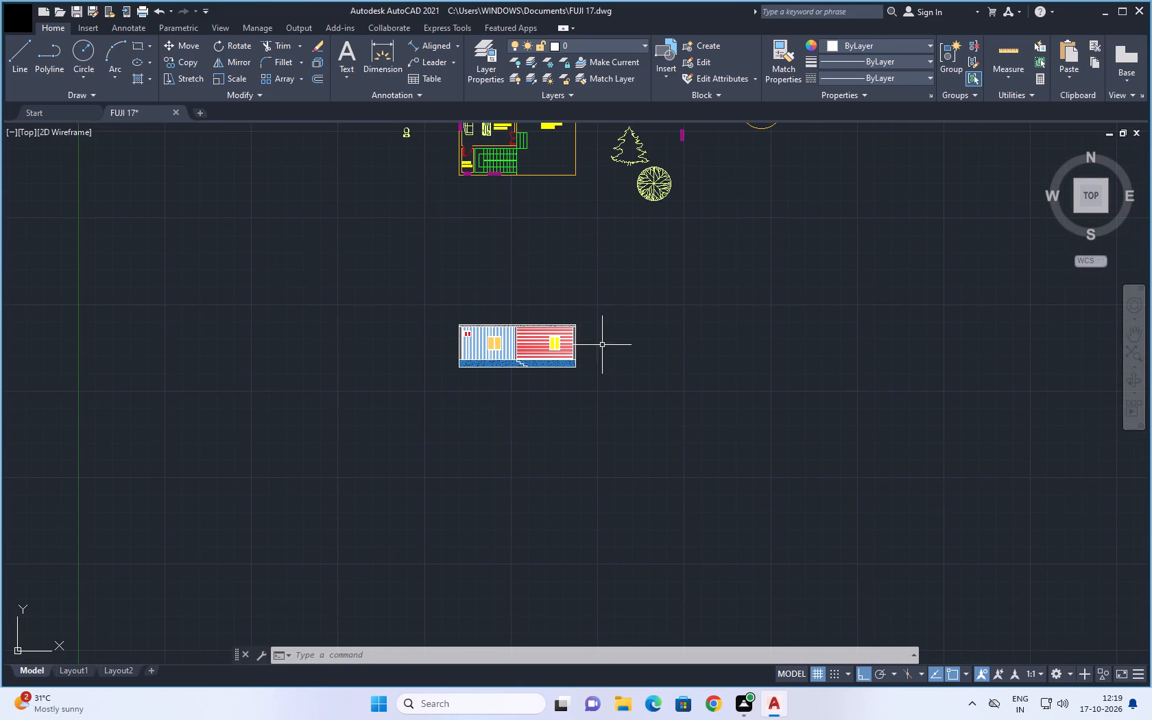
scroll(635, 294, down, 1)
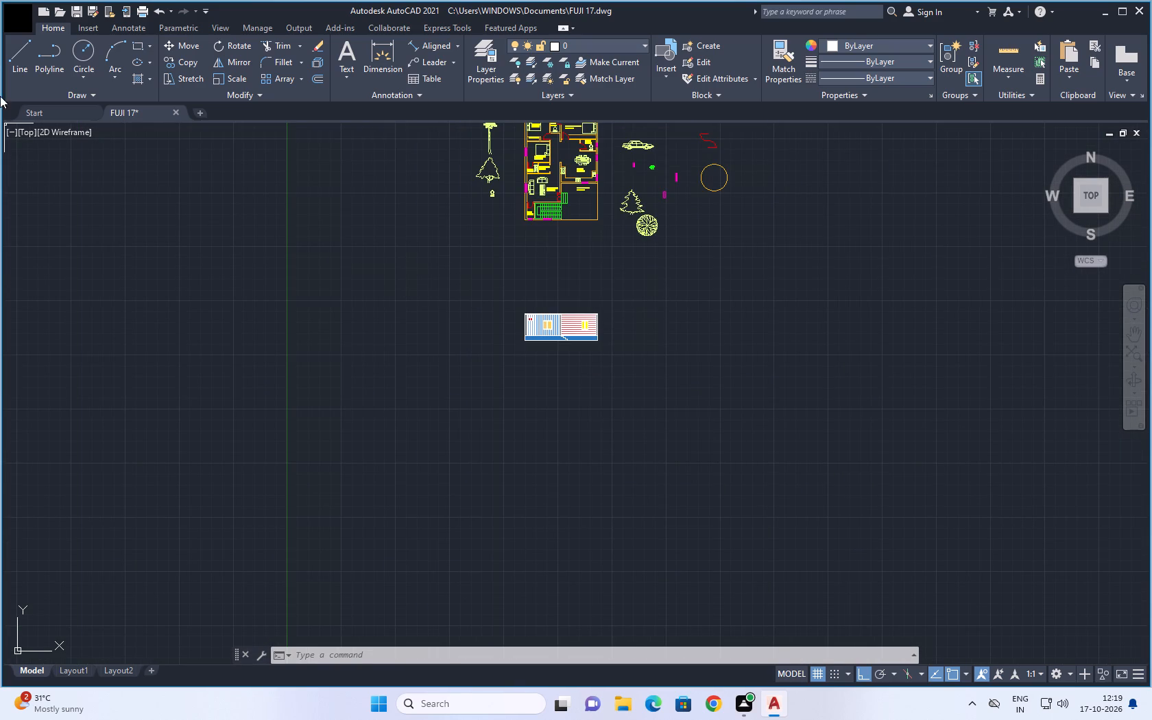
click(12, 48)
scroll(645, 357, up, 1)
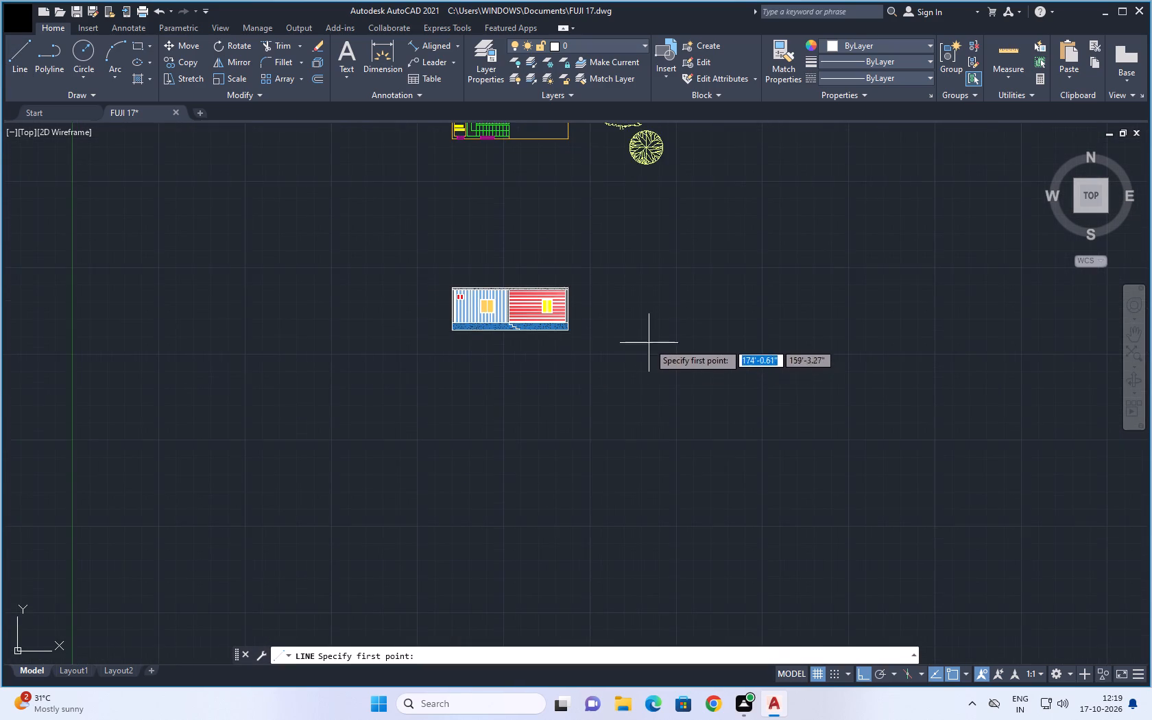
middle_drag(647, 343, 544, 454)
scroll(507, 465, up, 2)
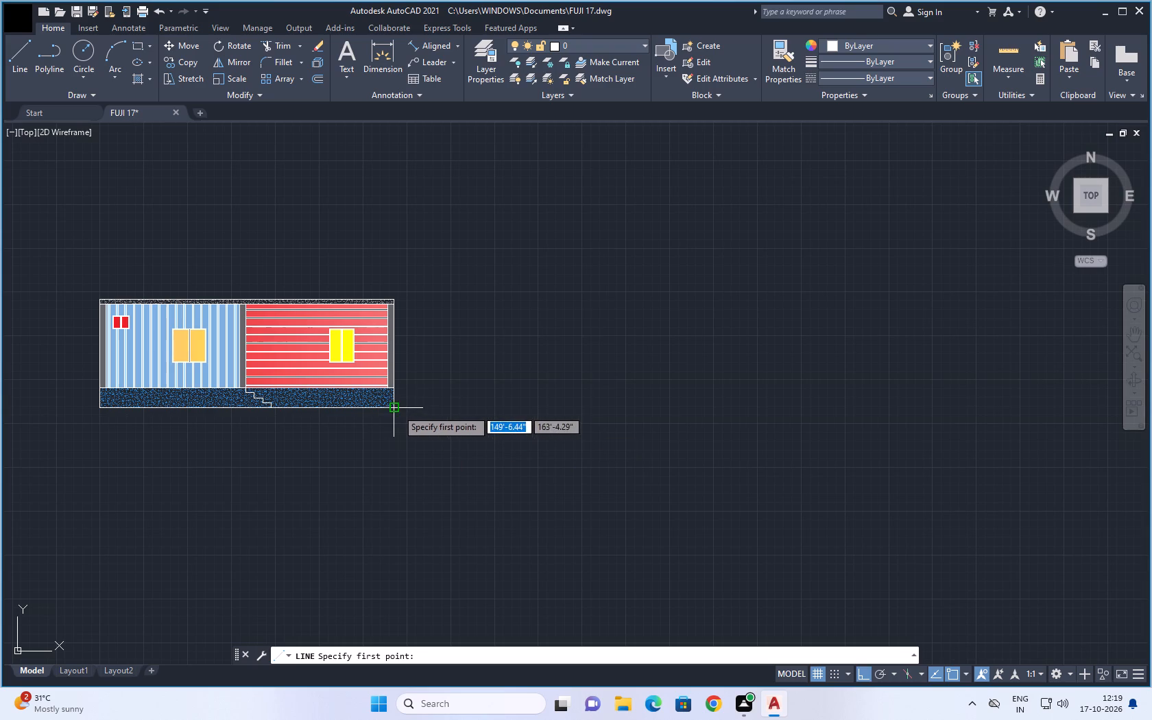
click(397, 409)
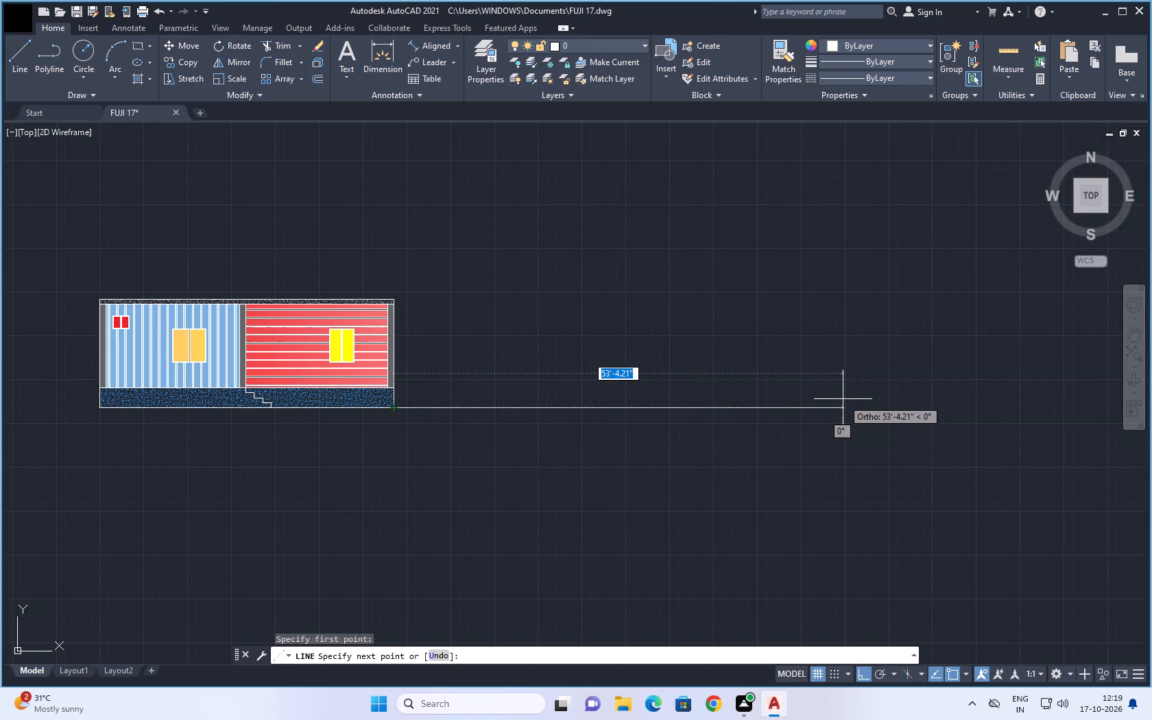
click(1007, 384)
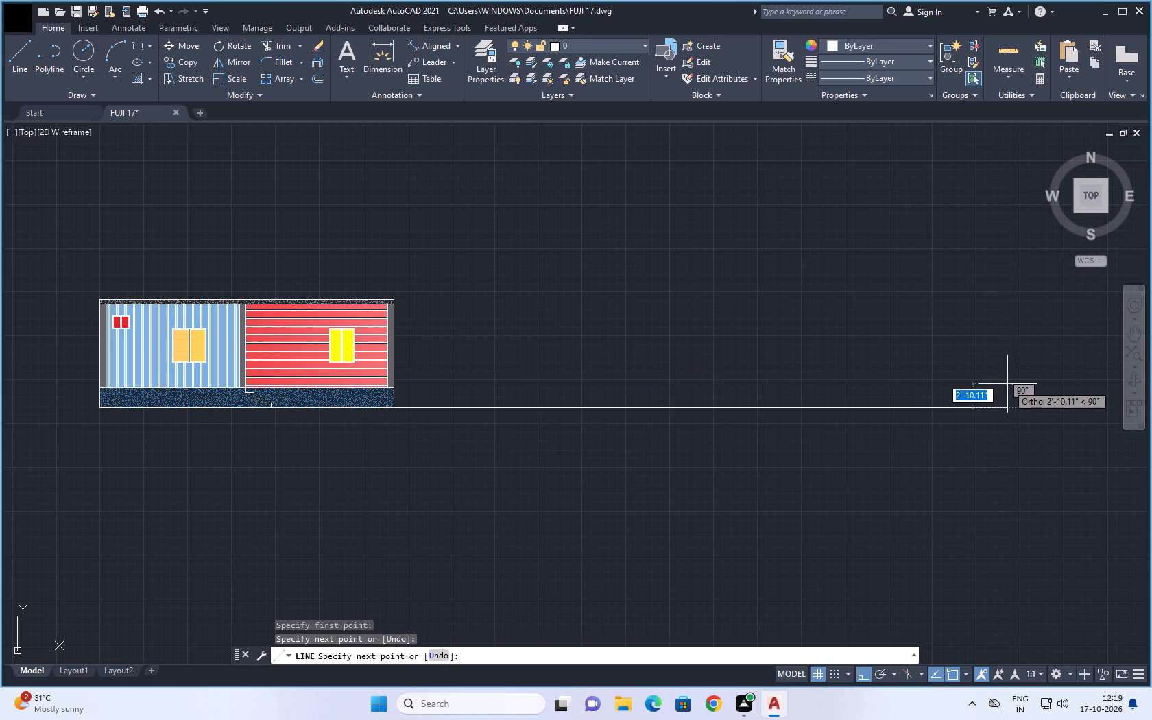
scroll(547, 542, down, 1)
middle_drag(651, 525, 1043, 453)
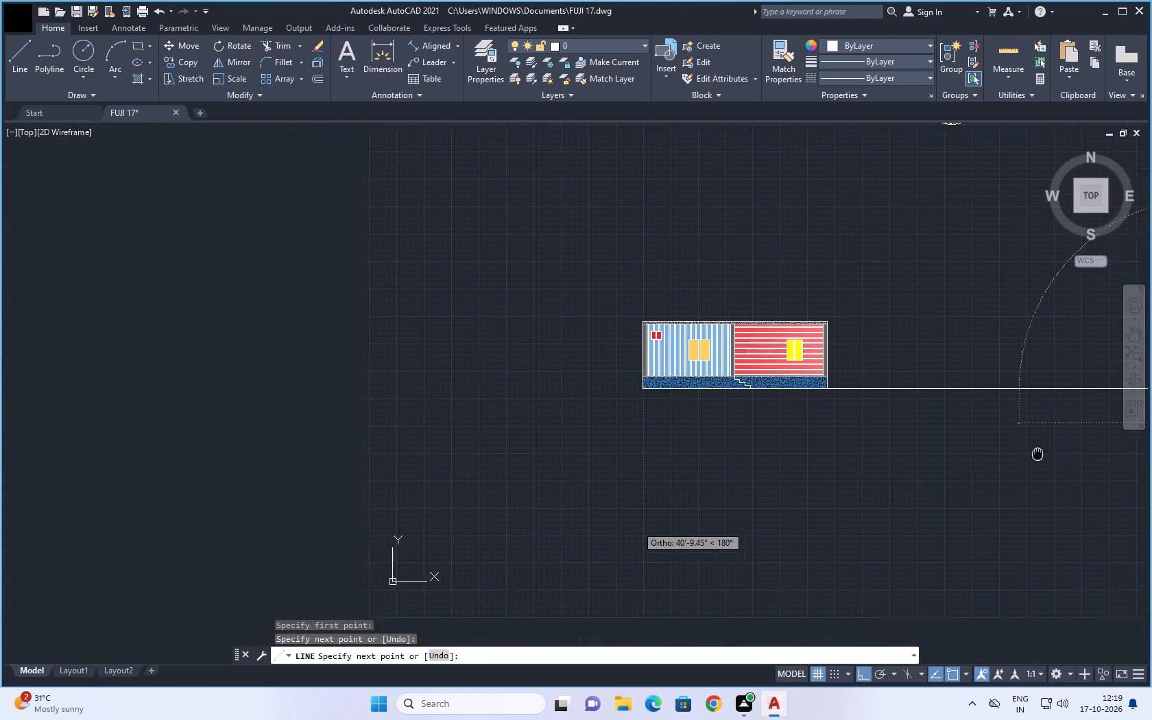
middle_drag(1043, 453, 1051, 451)
key(Escape)
Draw a horizontal ground line about 81' long from the elevation base's lower left corner, extending away from the building to the left.
key(space)
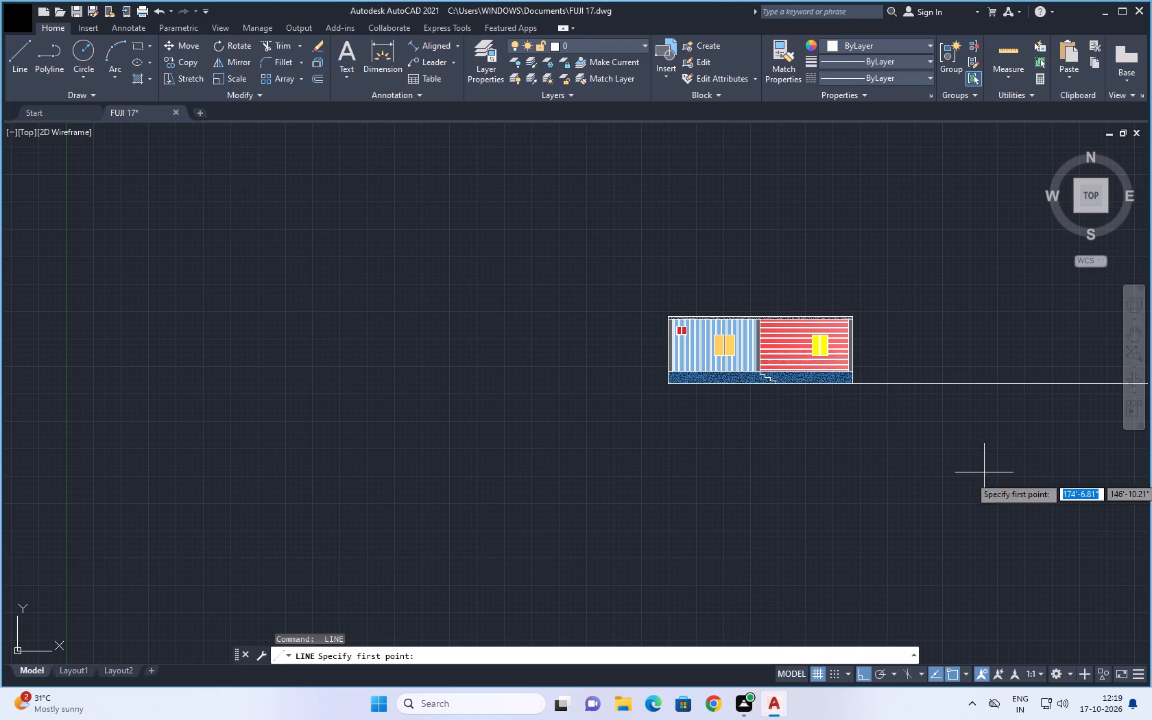
scroll(671, 410, up, 1)
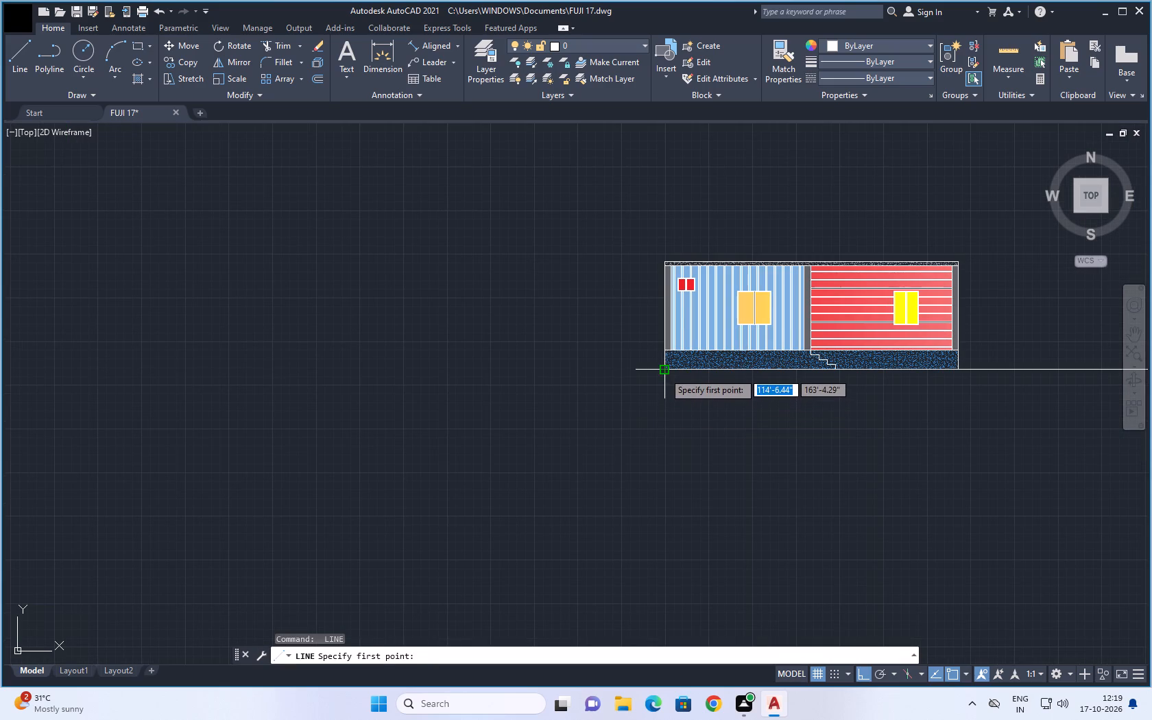
click(664, 372)
scroll(128, 397, down, 3)
middle_drag(126, 399, 590, 400)
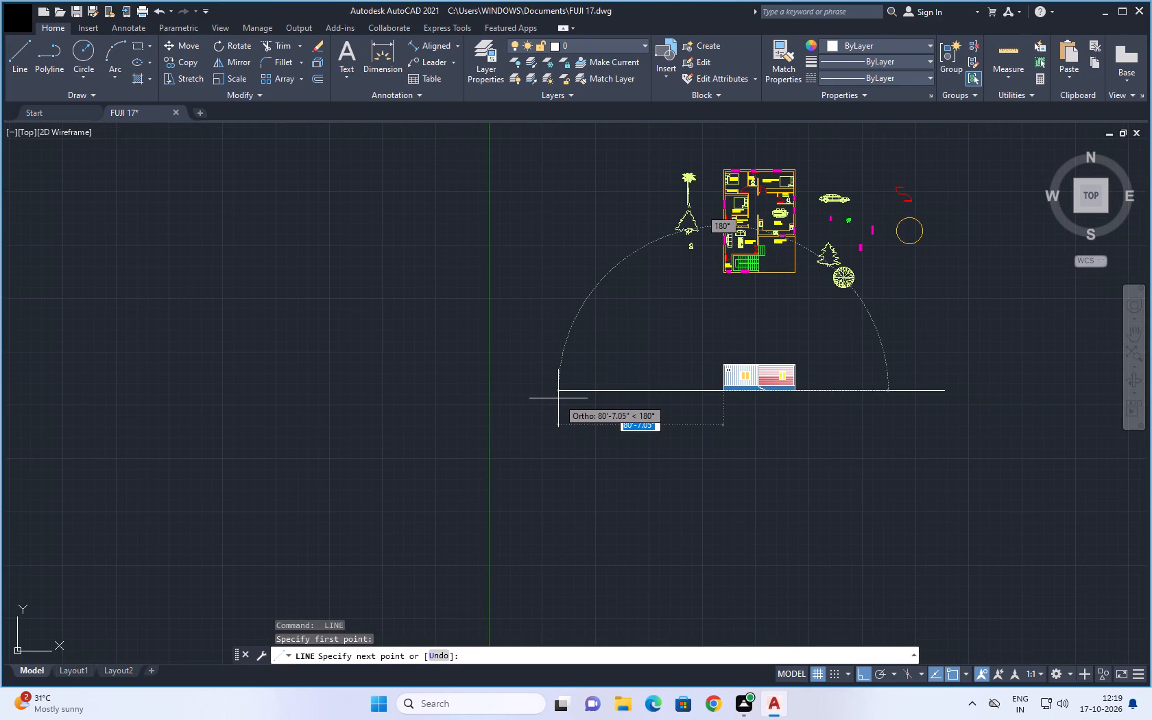
click(556, 399)
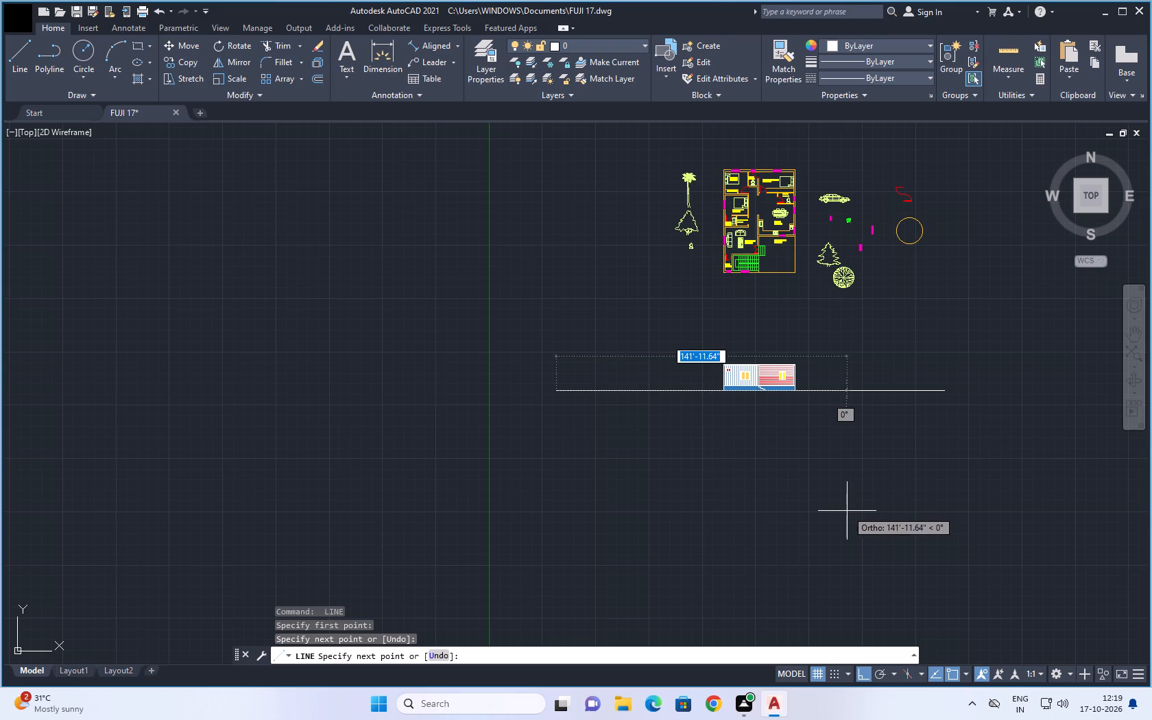
key(Escape)
key(Escape)
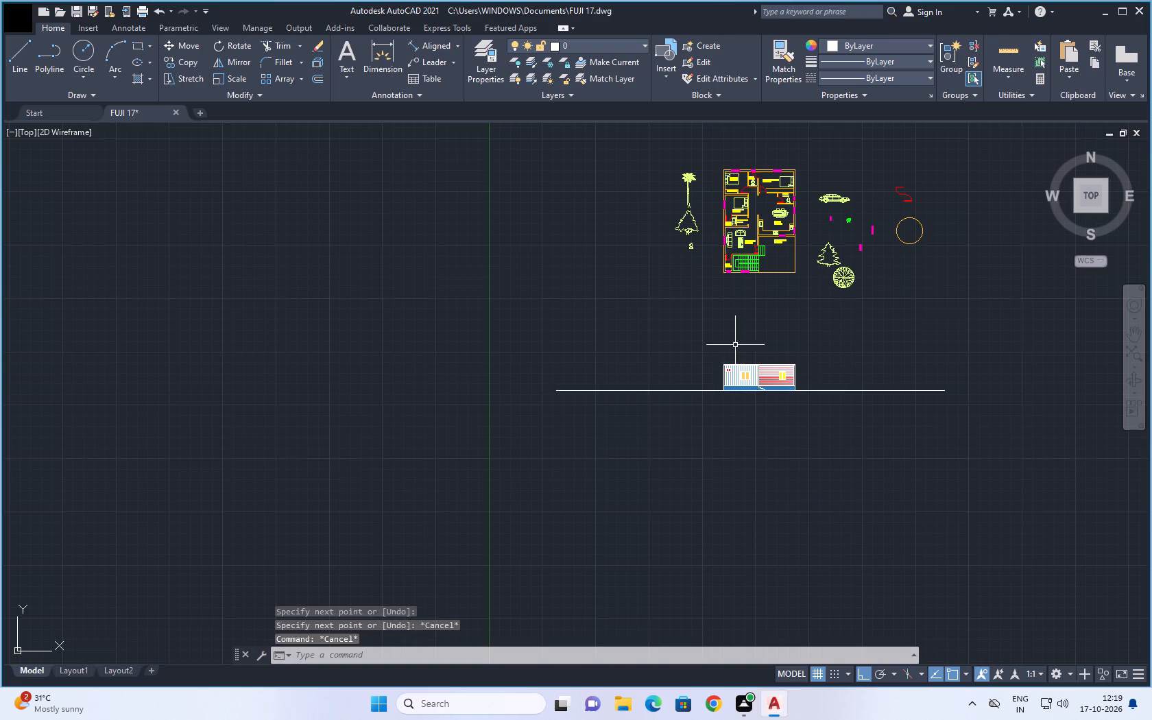
With Ortho off, move the palm tree from beside the floor plan so its trunk base stands on the ground line left of the elevation.
middle_drag(735, 338, 656, 463)
scroll(615, 315, up, 3)
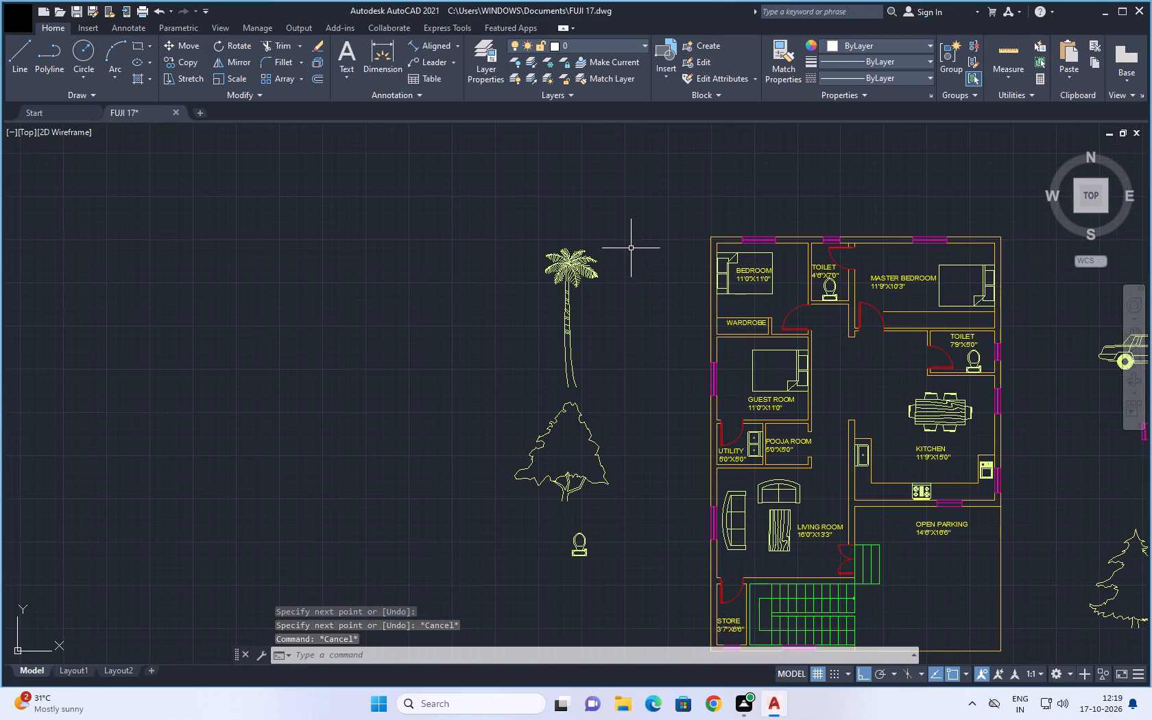
click(630, 246)
click(491, 328)
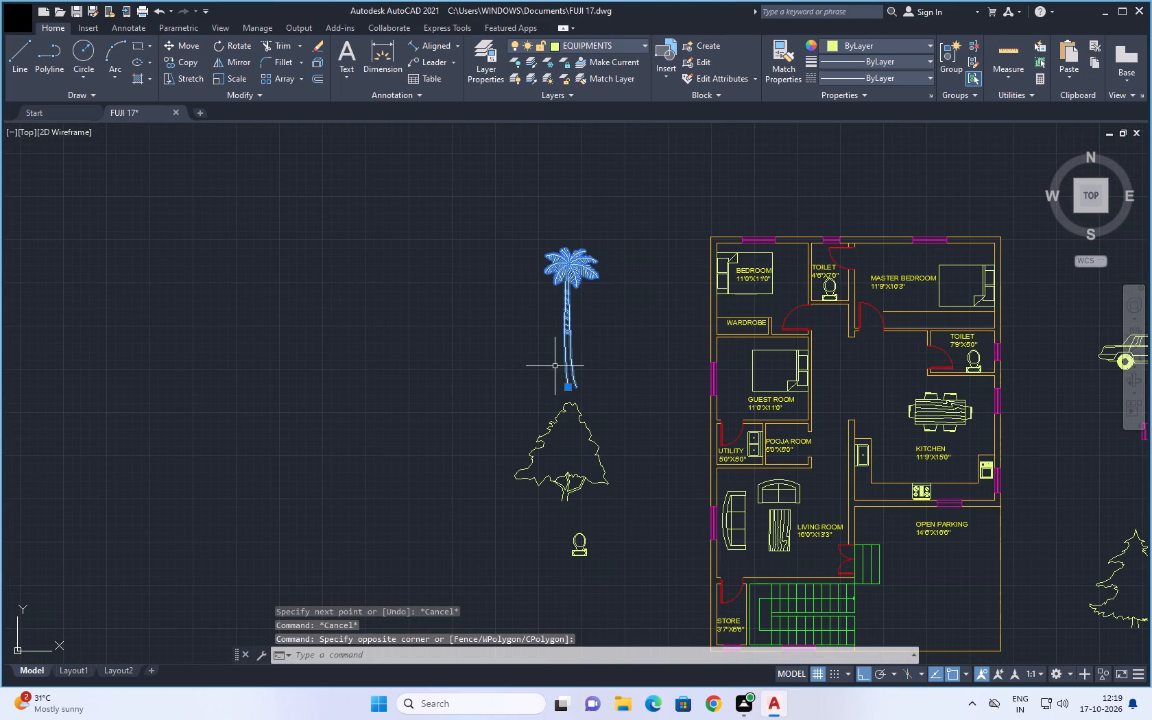
scroll(572, 349, down, 1)
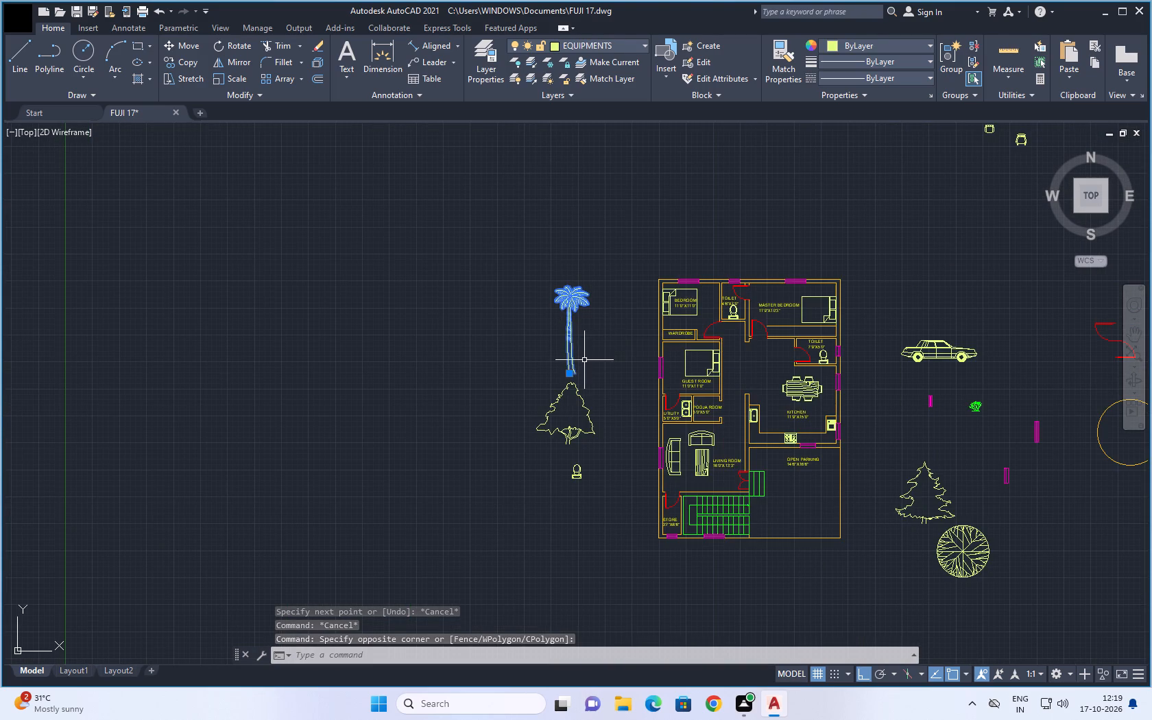
click(570, 372)
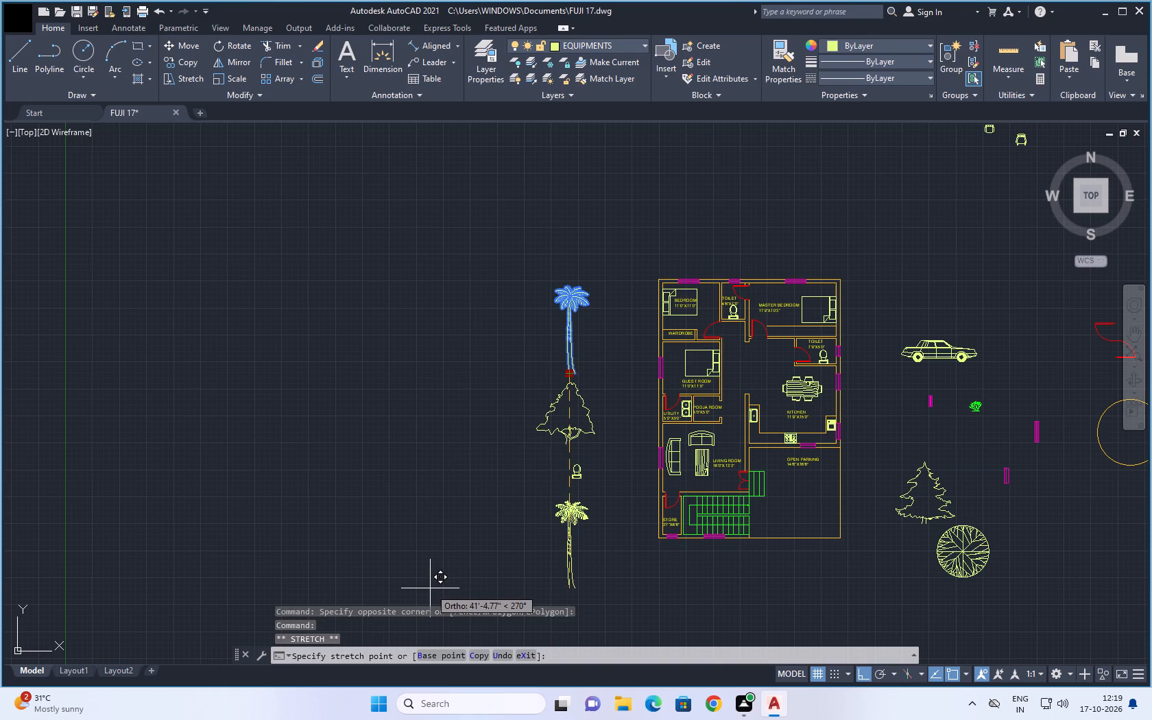
key(space)
key(F8)
scroll(427, 603, down, 2)
middle_drag(450, 605, 399, 372)
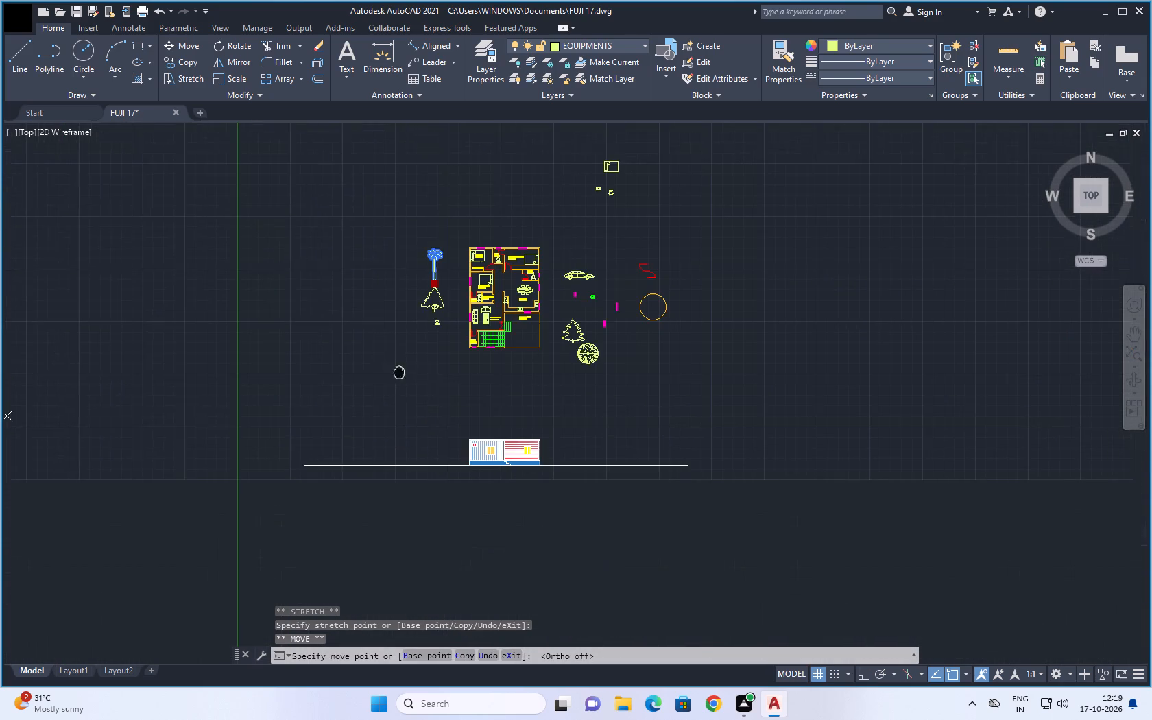
scroll(425, 444, up, 3)
scroll(485, 529, up, 4)
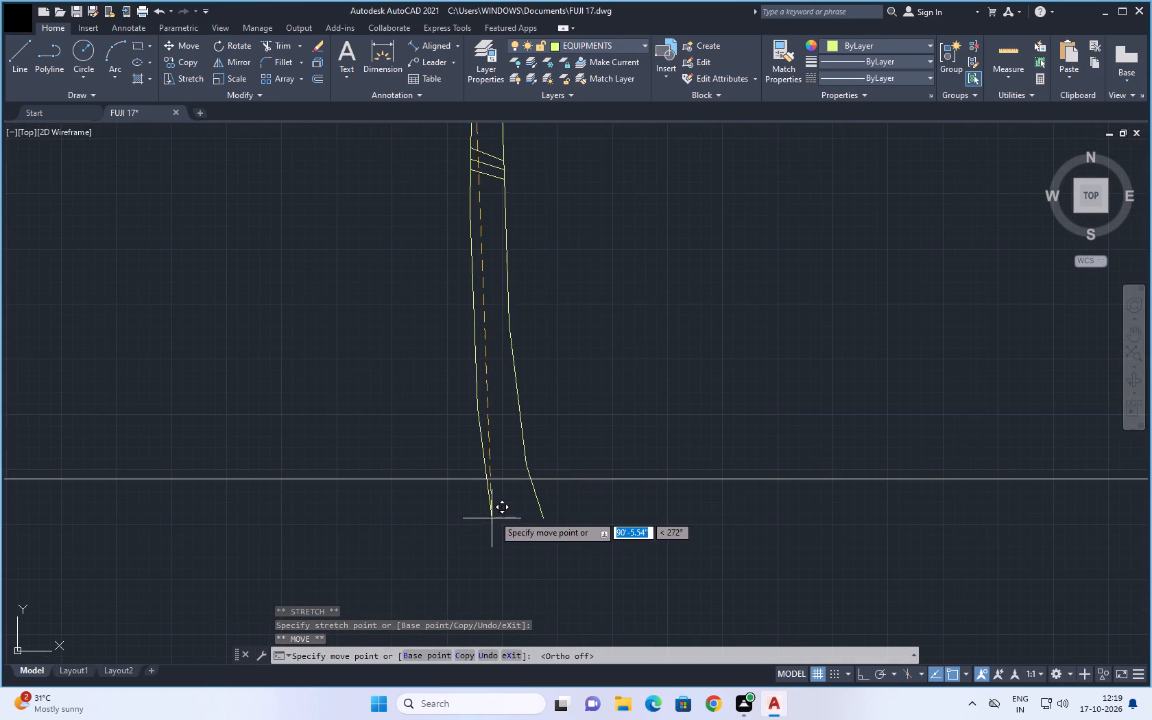
click(611, 477)
scroll(590, 516, down, 2)
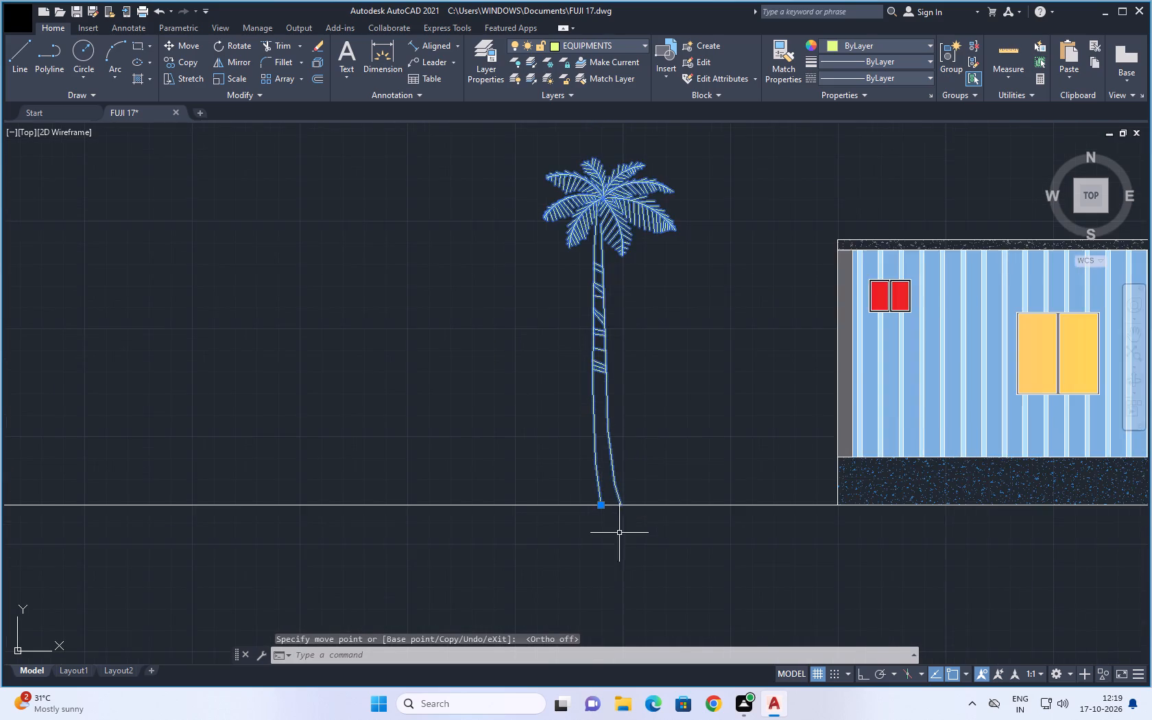
Move the car from beside the floor plan onto the ground line, to the left of the palm tree.
scroll(642, 543, down, 1)
middle_drag(643, 545, 321, 544)
scroll(578, 509, down, 2)
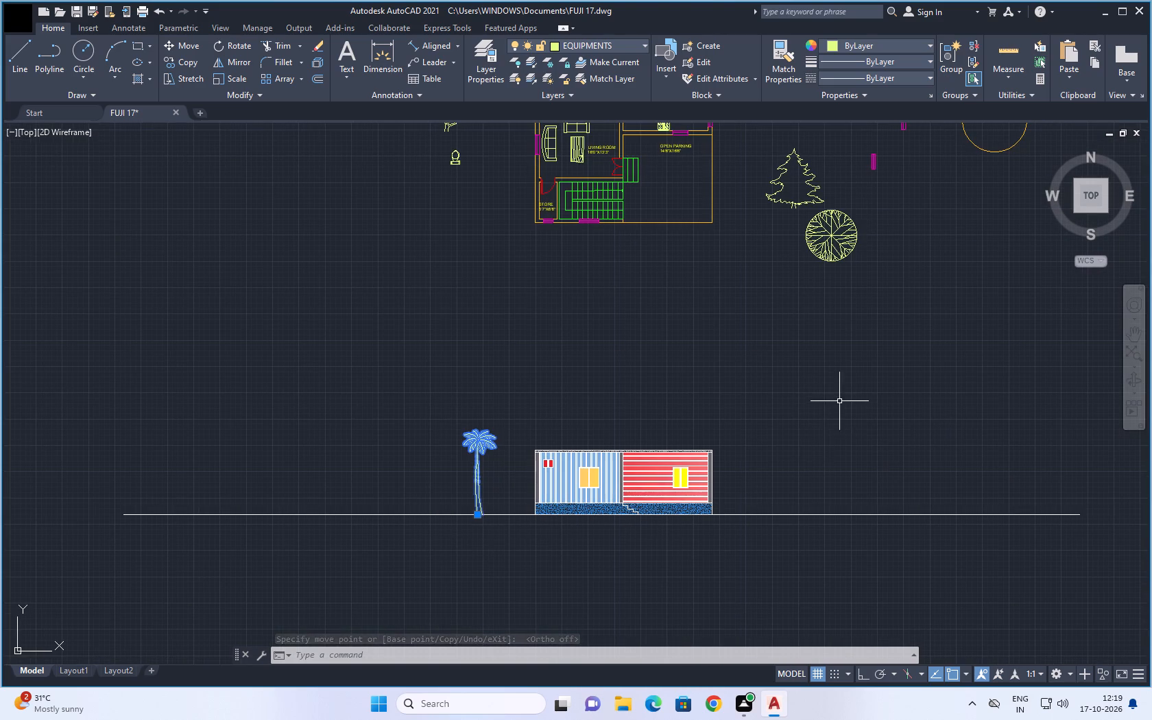
middle_drag(832, 400, 588, 414)
scroll(518, 369, down, 1)
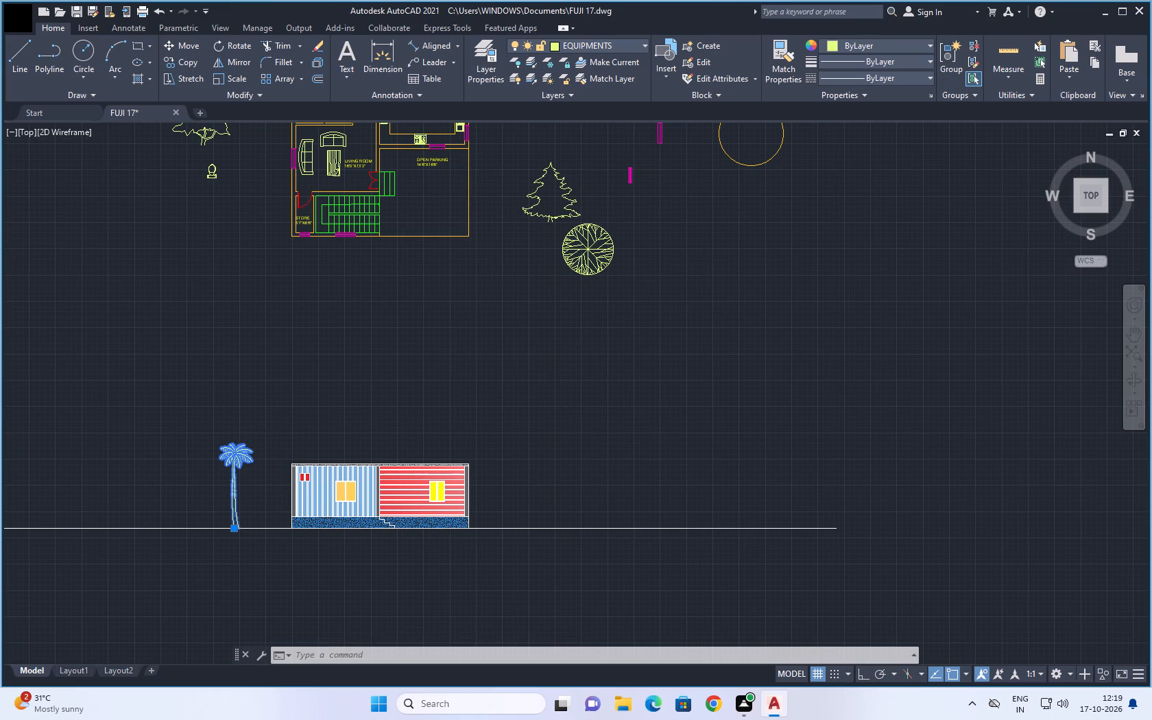
middle_drag(514, 352, 575, 445)
scroll(579, 440, down, 1)
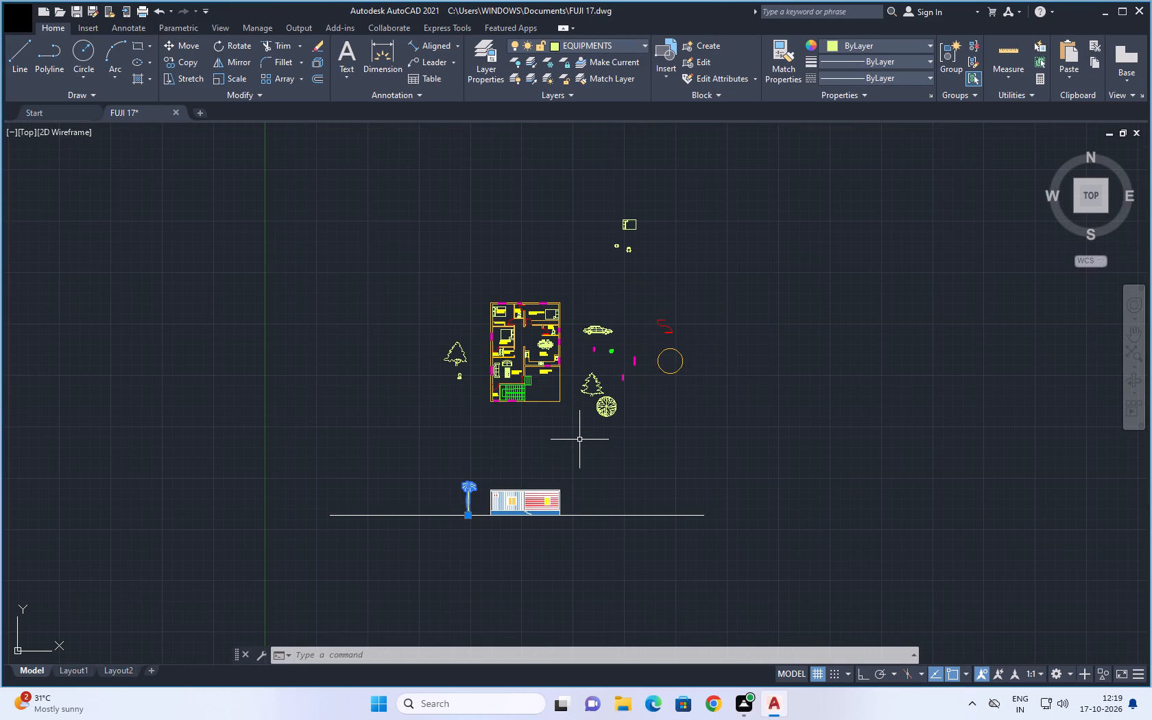
scroll(582, 435, up, 1)
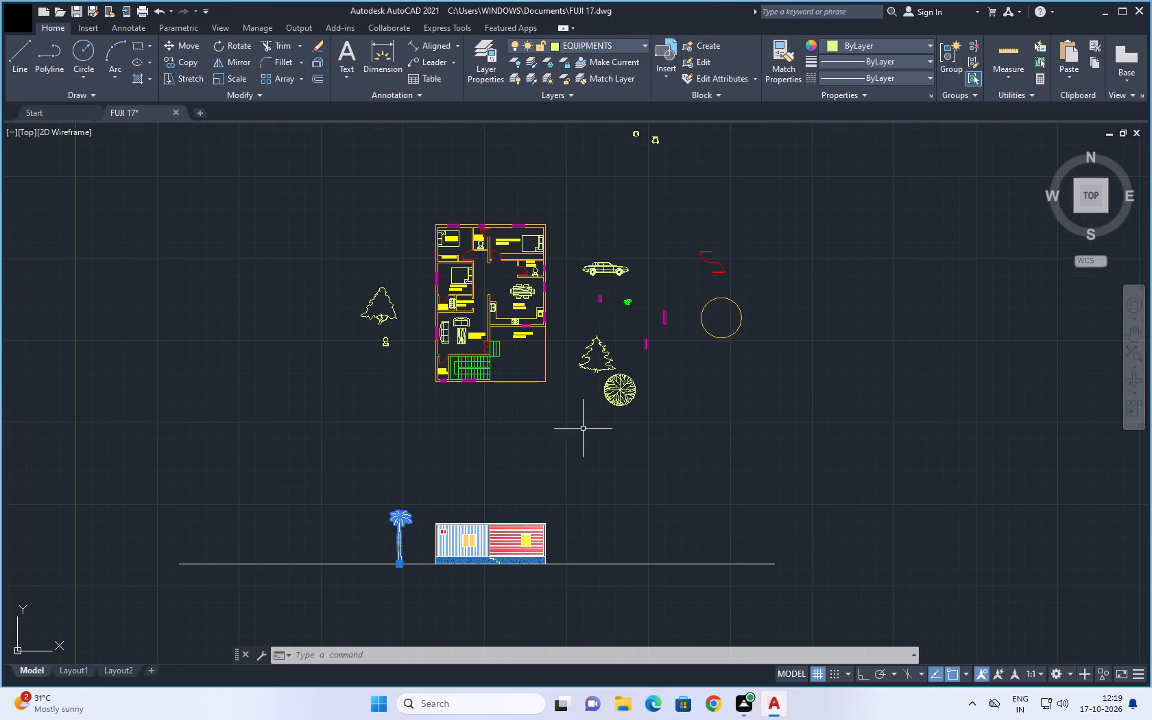
click(636, 239)
click(579, 283)
scroll(624, 269, up, 2)
click(630, 284)
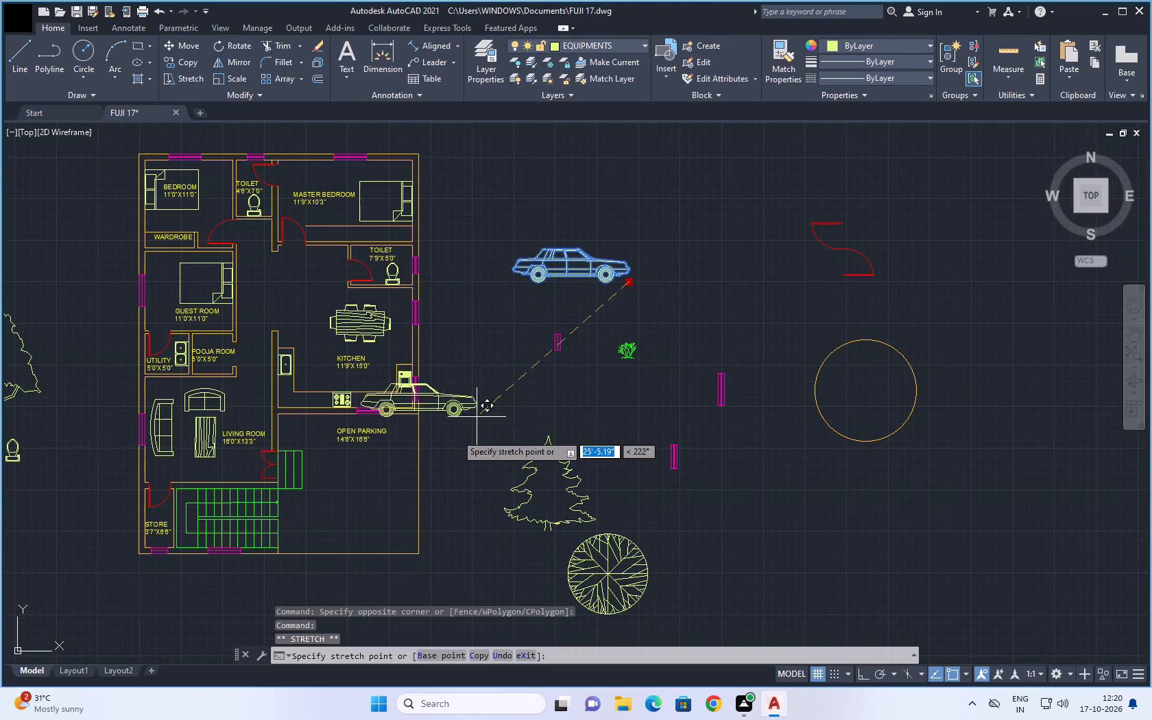
scroll(272, 539, down, 3)
middle_drag(259, 553, 459, 381)
scroll(360, 475, up, 4)
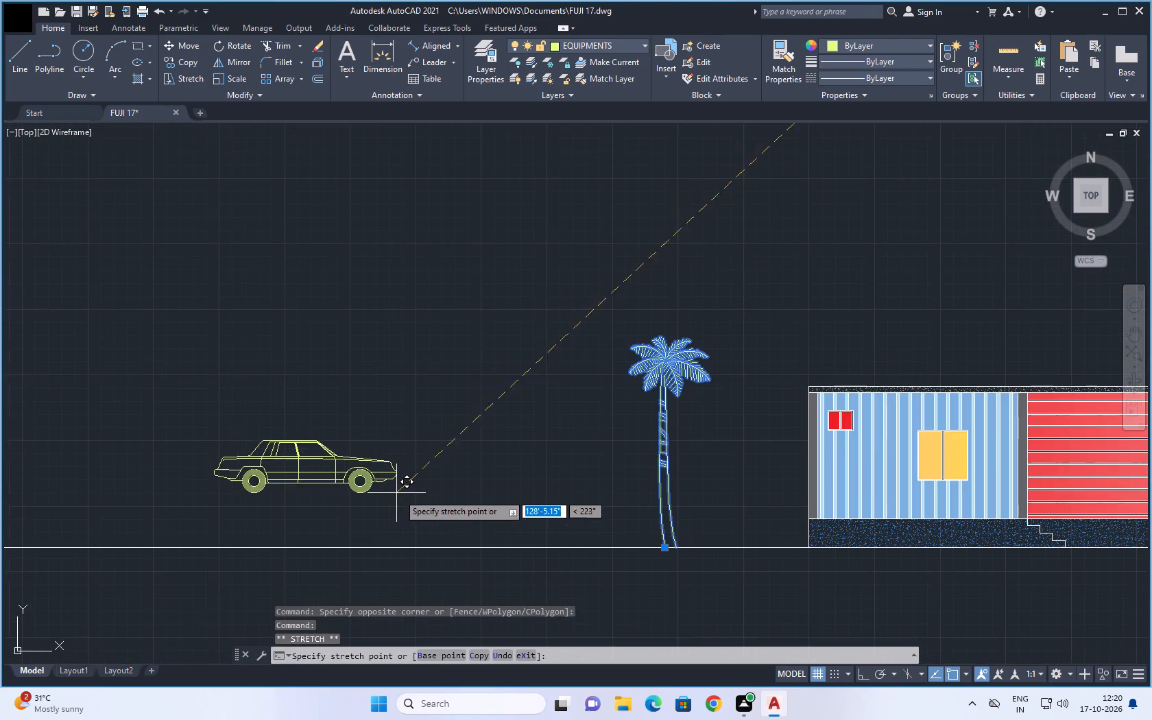
scroll(421, 516, up, 2)
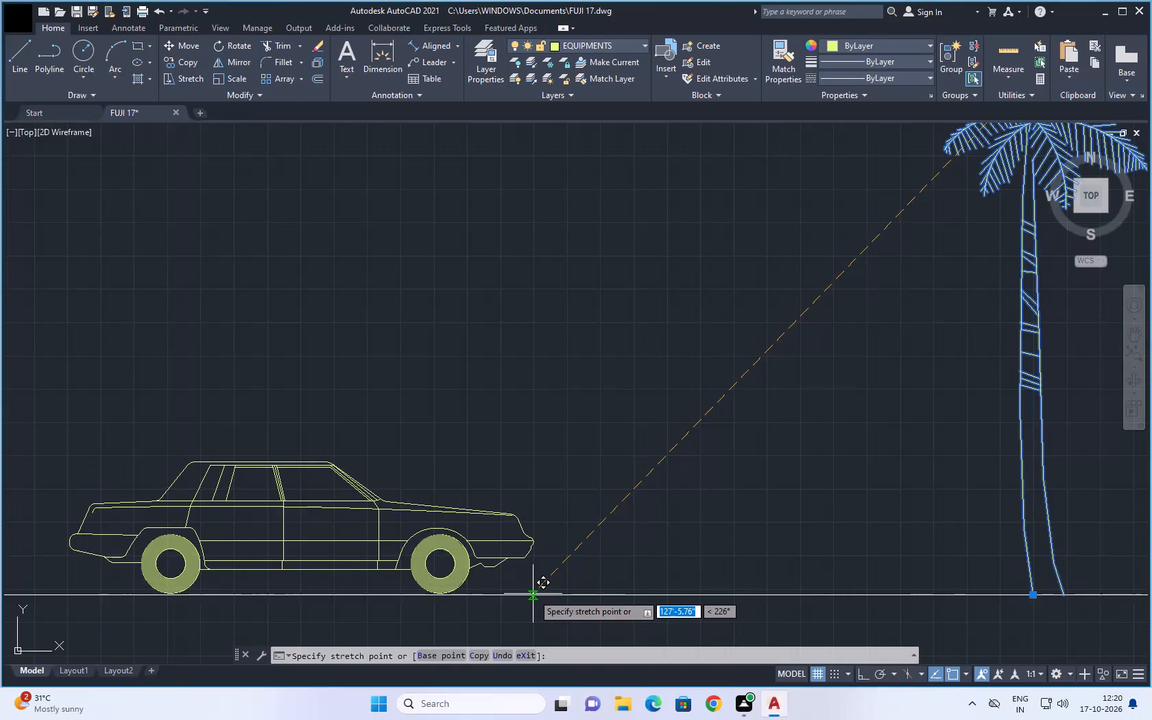
click(533, 593)
Move the fir tree from right of the floor plan so its trunk base stands on the ground line right of the elevation.
scroll(547, 470, down, 2)
middle_drag(585, 455, 373, 464)
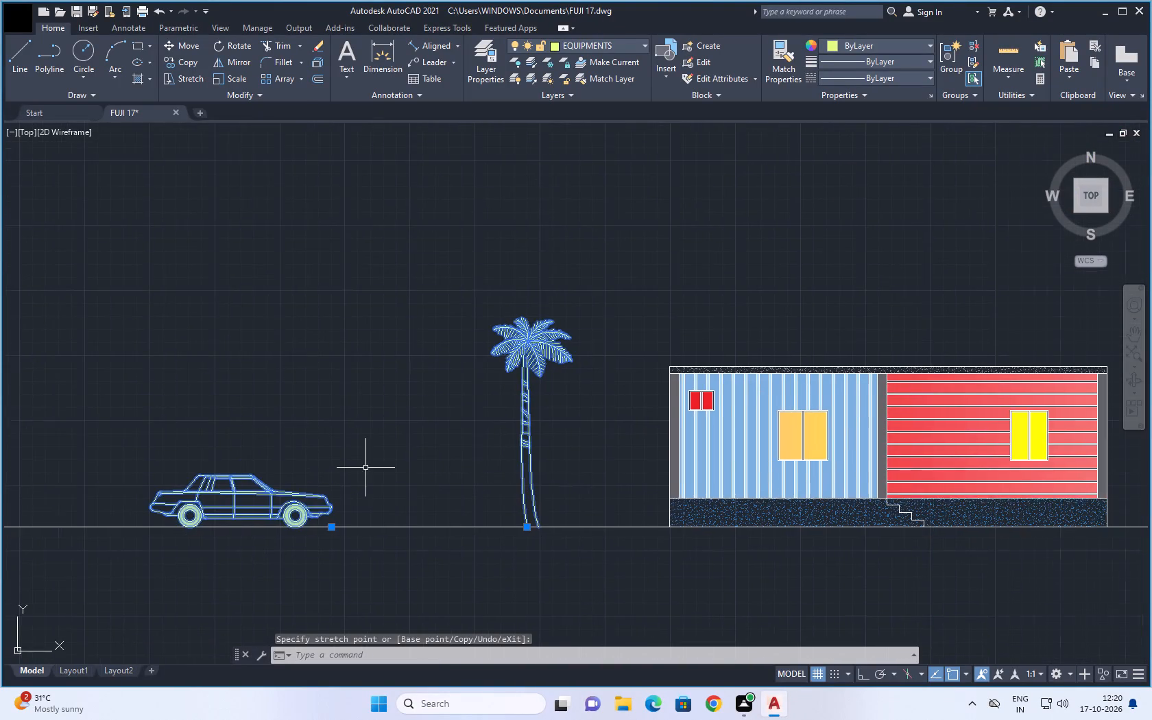
scroll(371, 472, down, 3)
middle_drag(581, 551, 397, 547)
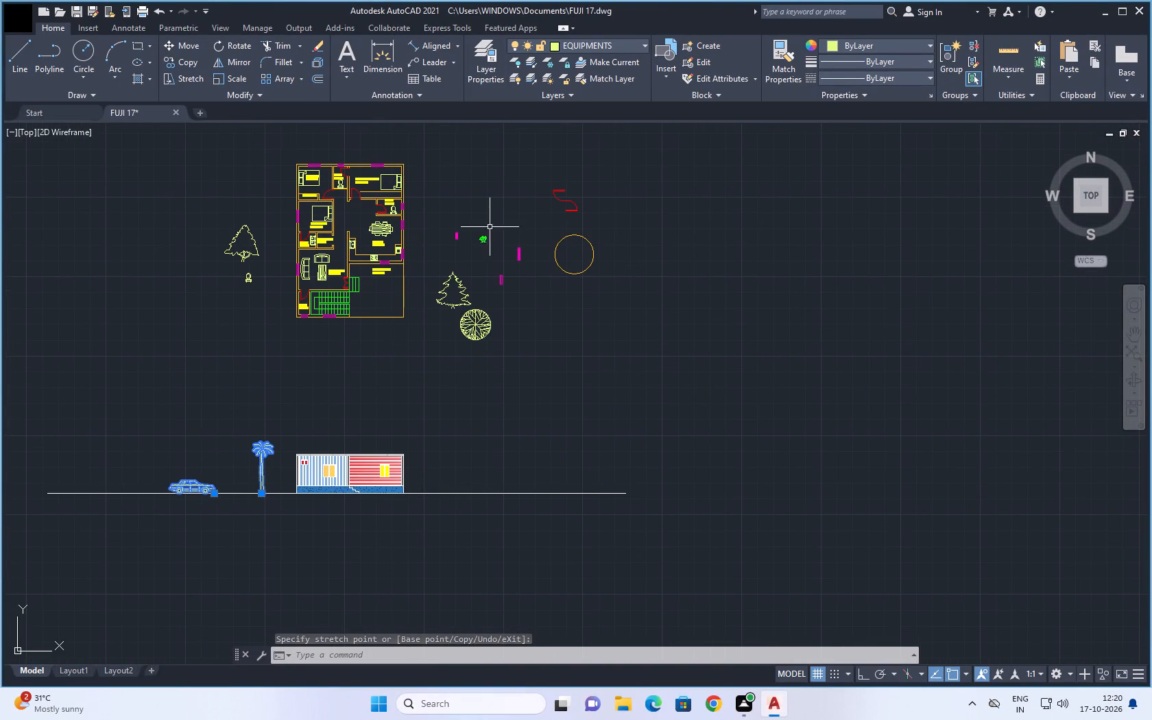
scroll(495, 292, up, 1)
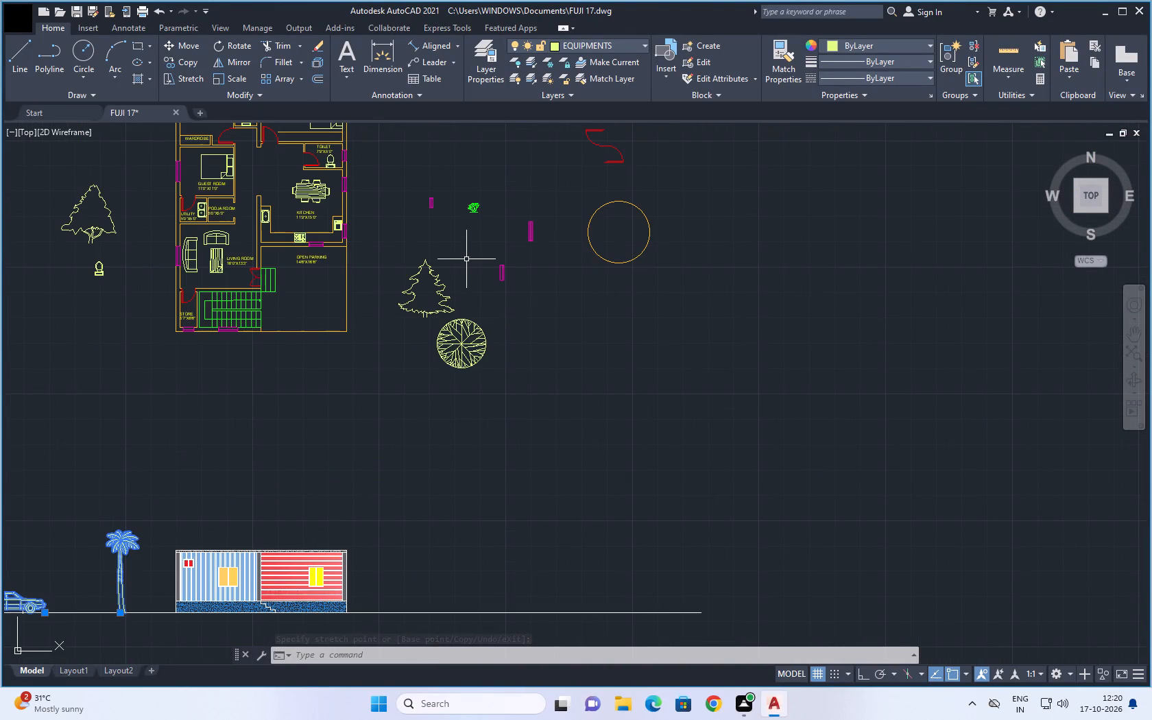
click(466, 259)
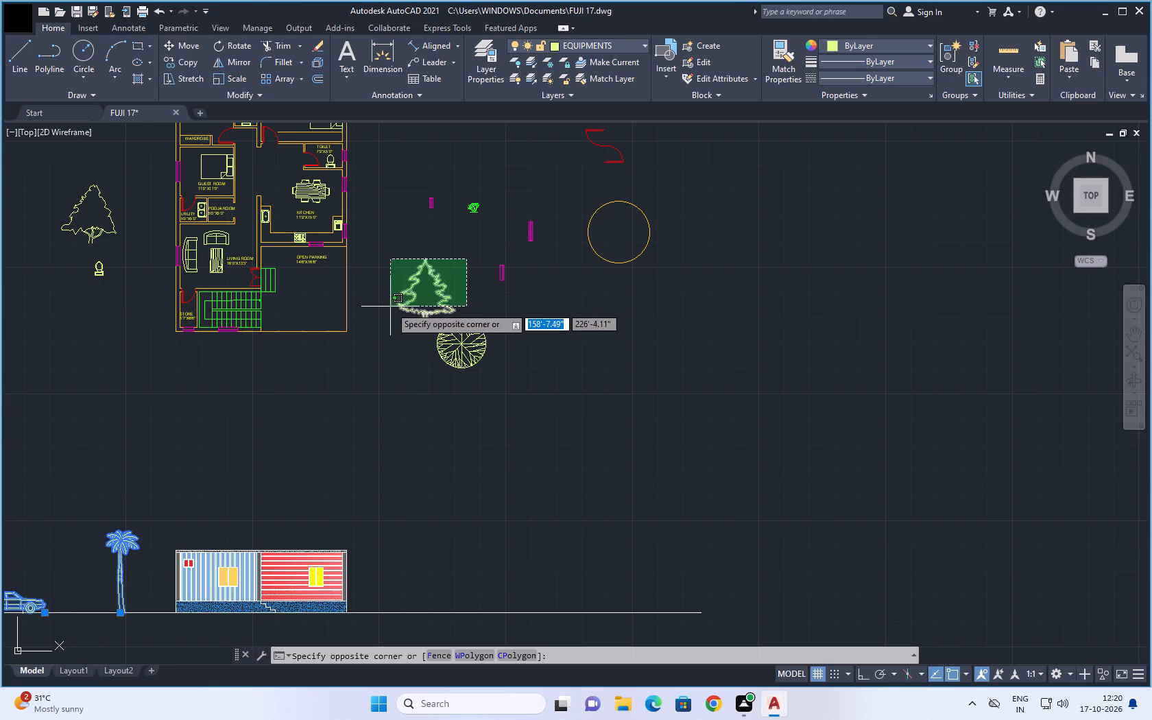
click(390, 307)
click(426, 321)
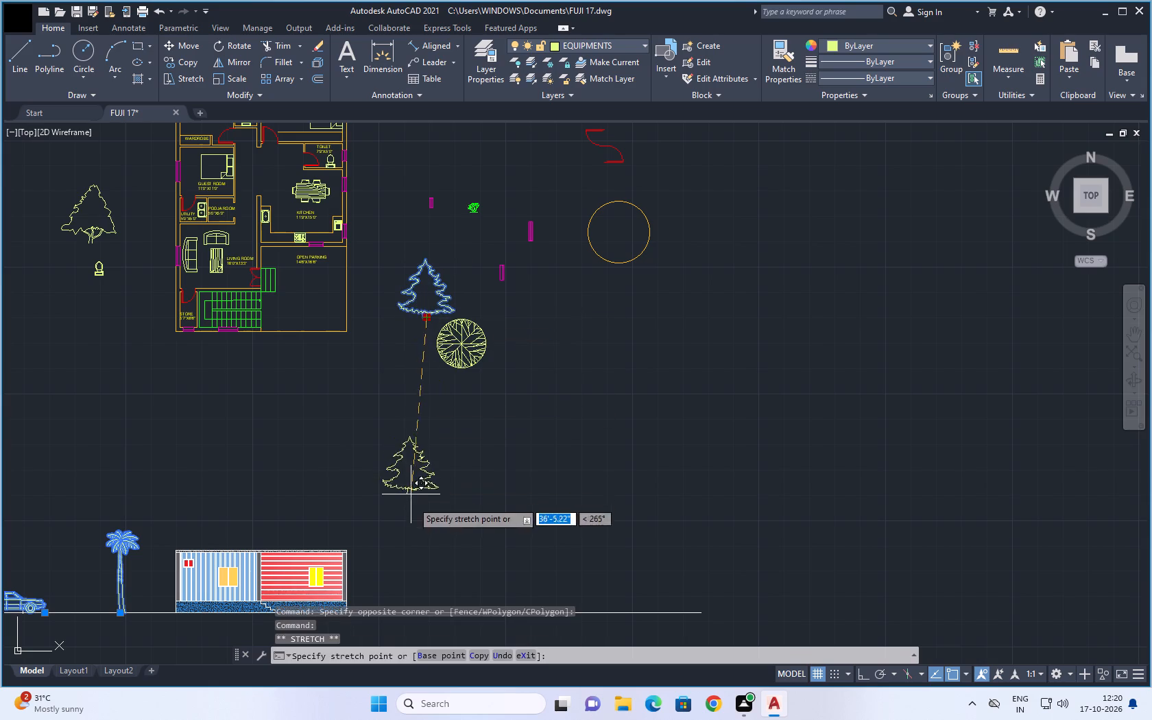
scroll(417, 519, down, 2)
middle_drag(411, 475, 388, 384)
scroll(407, 457, up, 3)
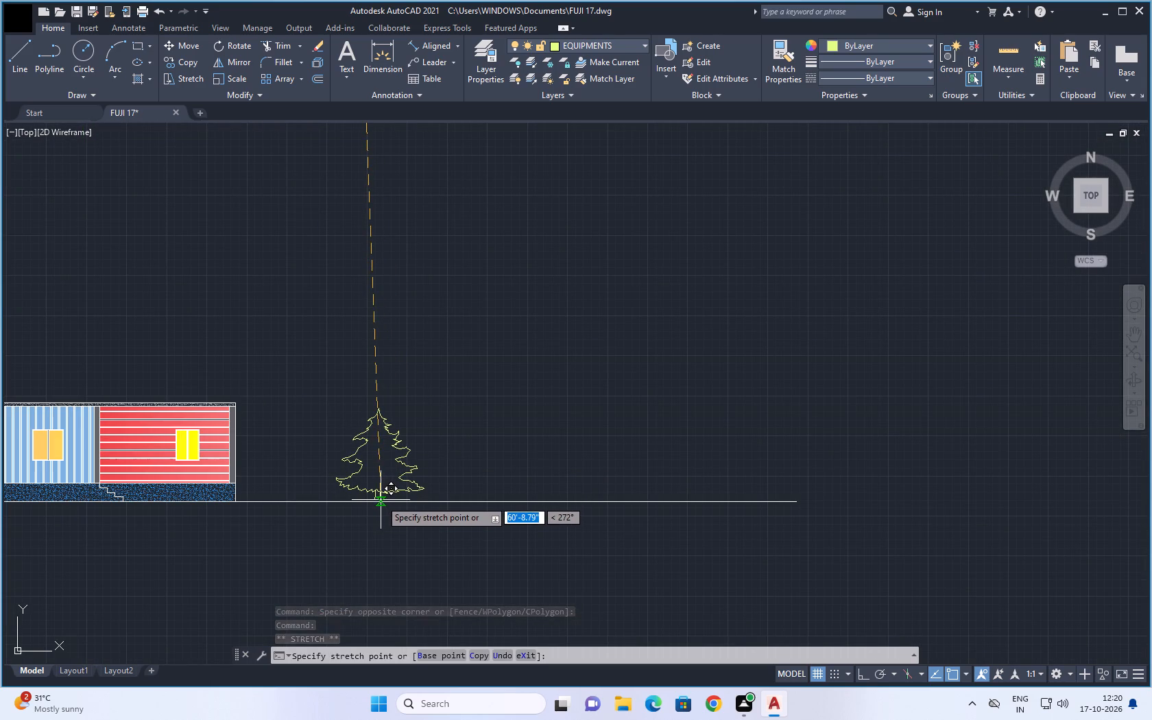
click(381, 500)
Move the broadleaf tree from left of the floor plan so its trunk base stands on the ground line left of the car.
scroll(399, 379, down, 2)
middle_drag(363, 335, 459, 389)
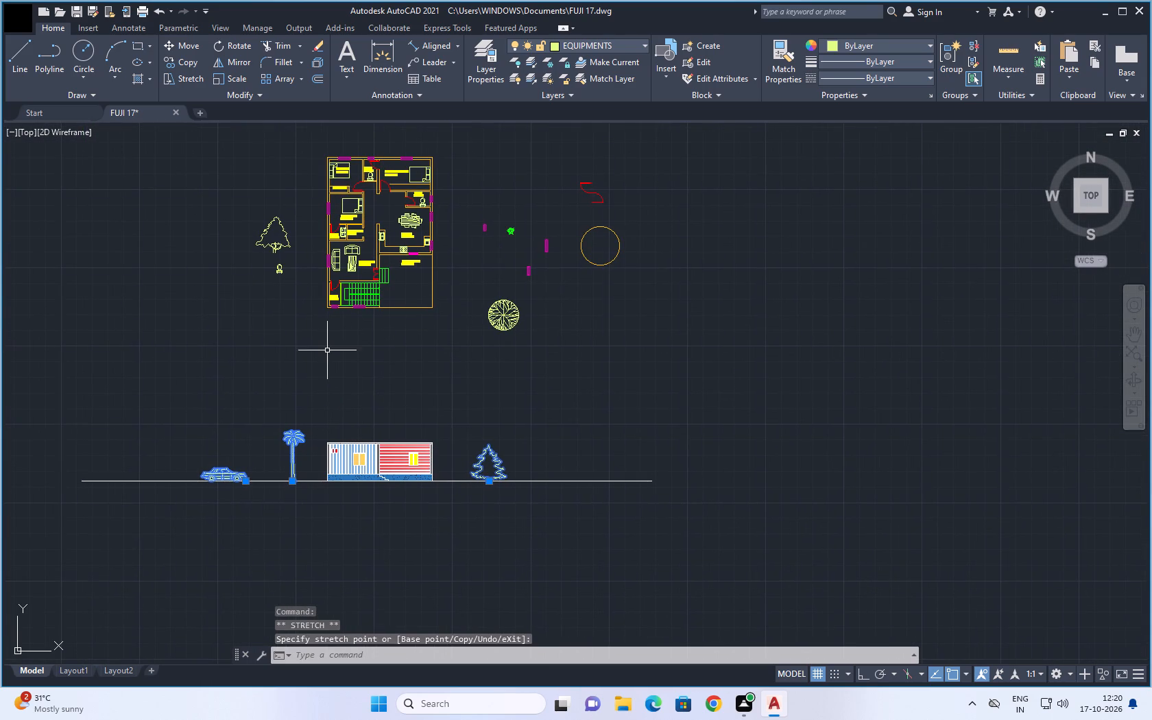
scroll(322, 348, down, 1)
middle_drag(451, 342, 412, 420)
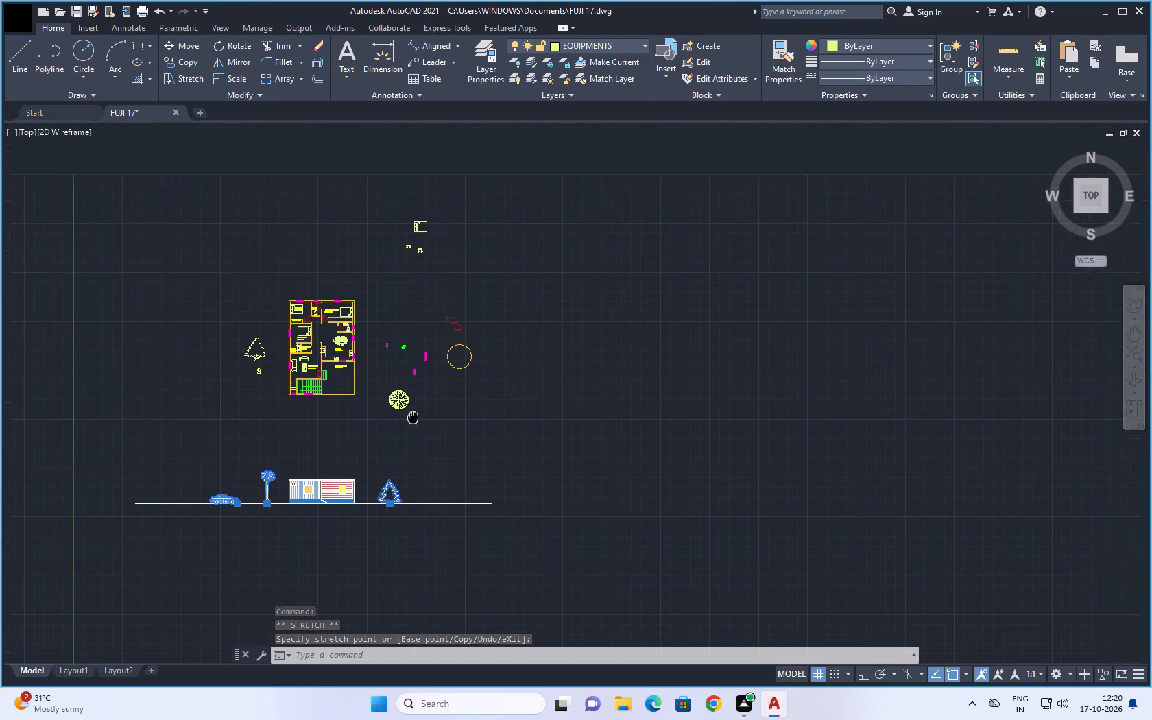
middle_drag(412, 420, 419, 441)
scroll(285, 385, up, 2)
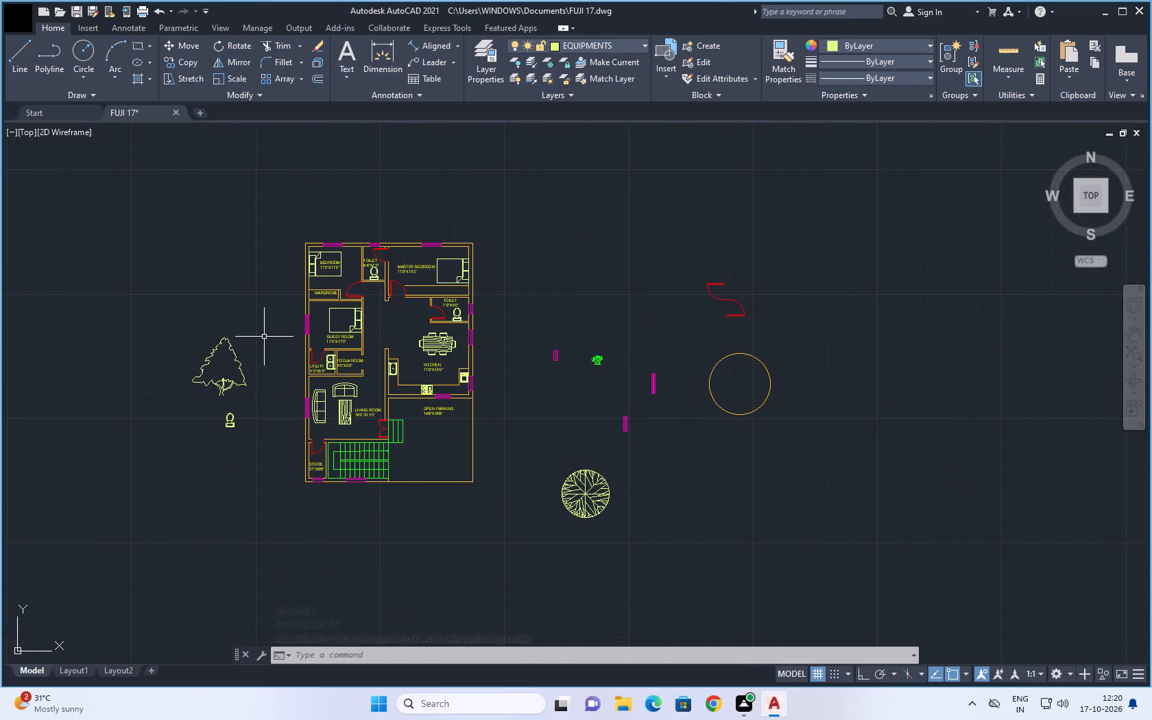
click(259, 315)
click(127, 403)
scroll(346, 436, down, 2)
middle_drag(587, 481, 602, 399)
scroll(300, 376, up, 2)
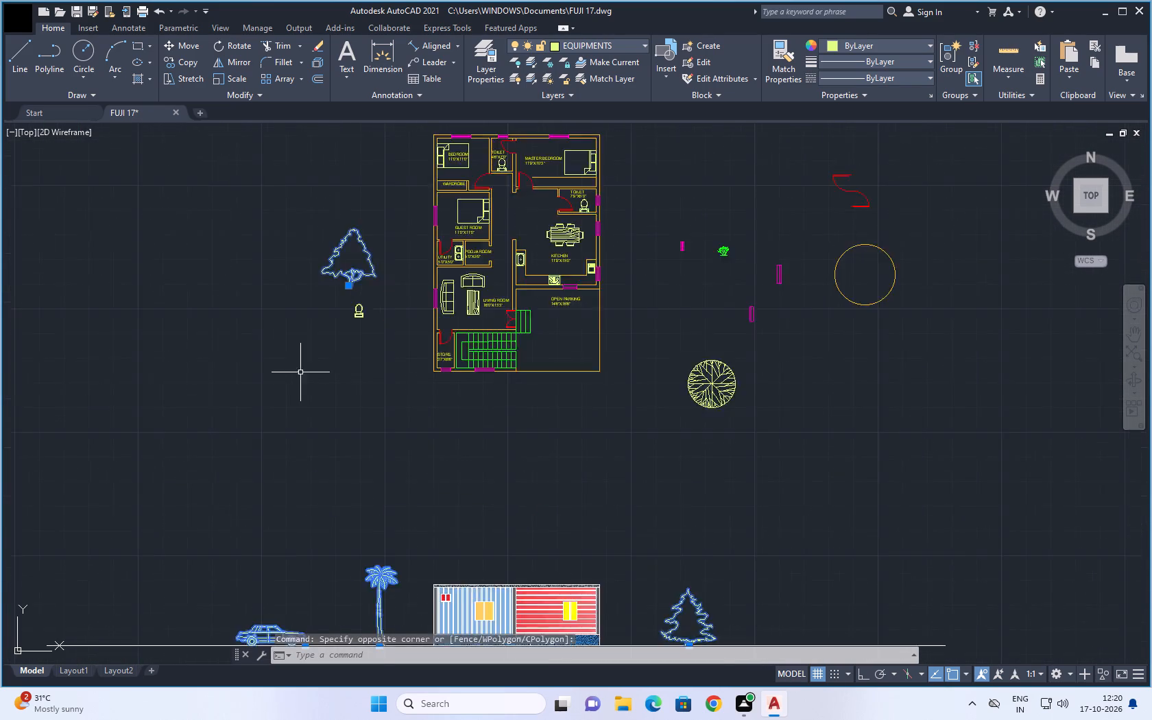
scroll(300, 372, up, 1)
click(373, 239)
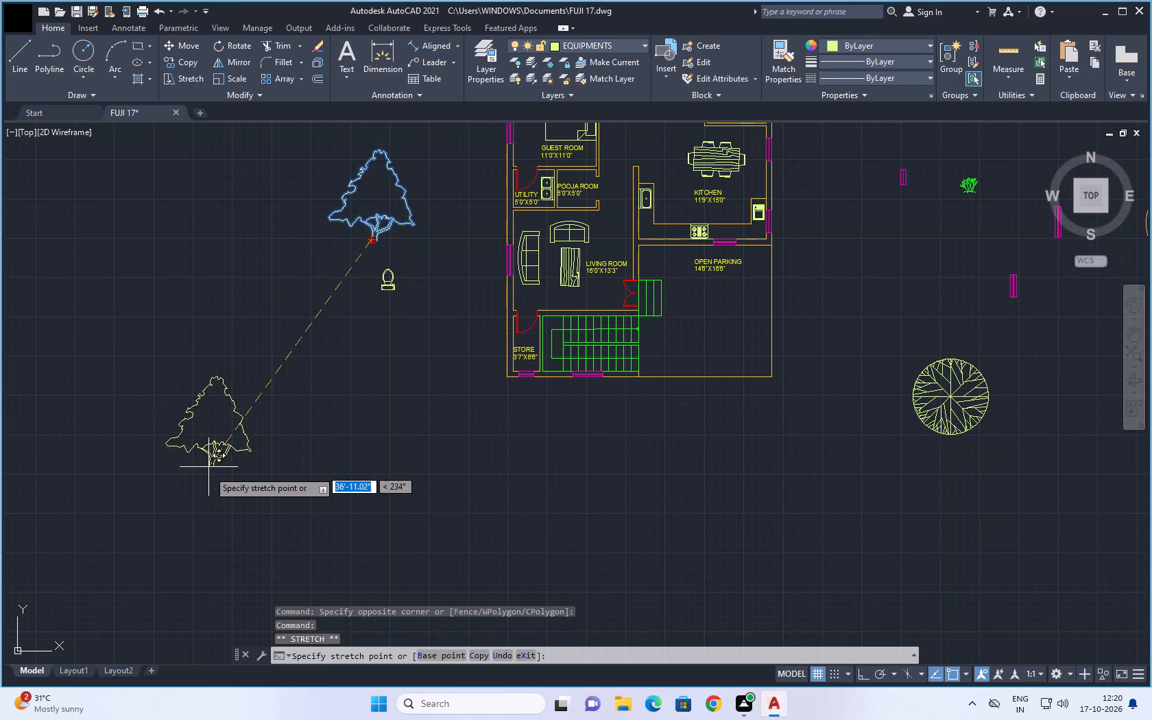
scroll(215, 482, down, 1)
middle_drag(235, 488, 348, 247)
scroll(261, 444, up, 2)
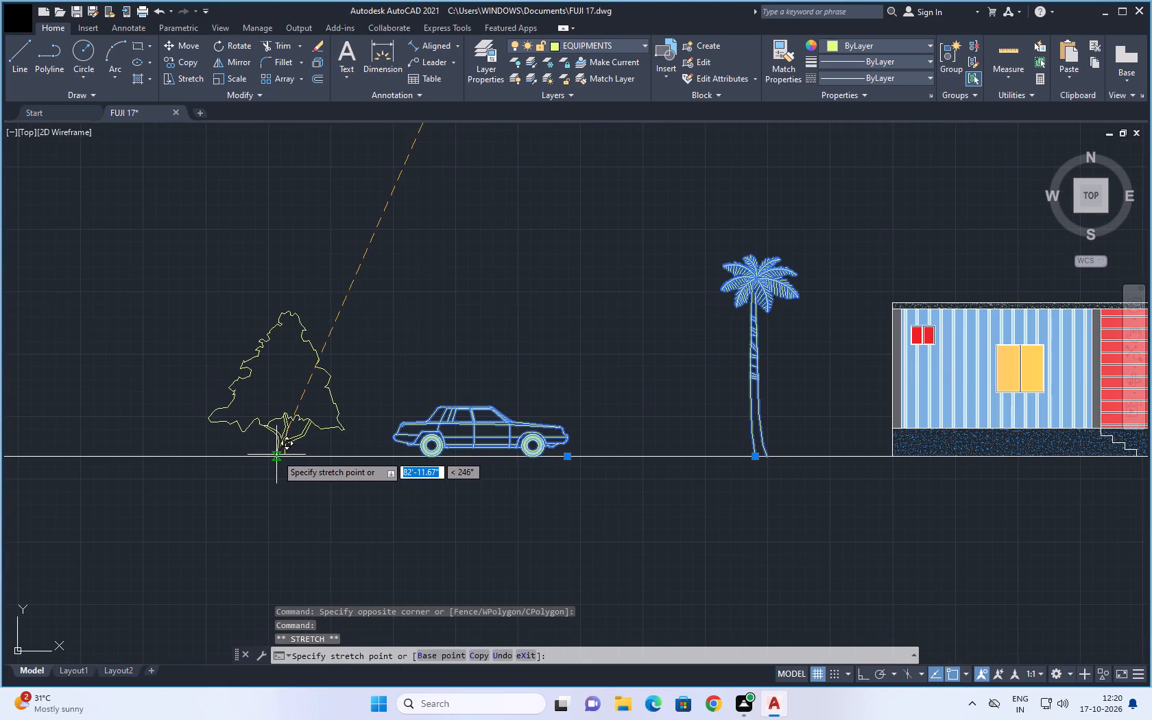
click(283, 456)
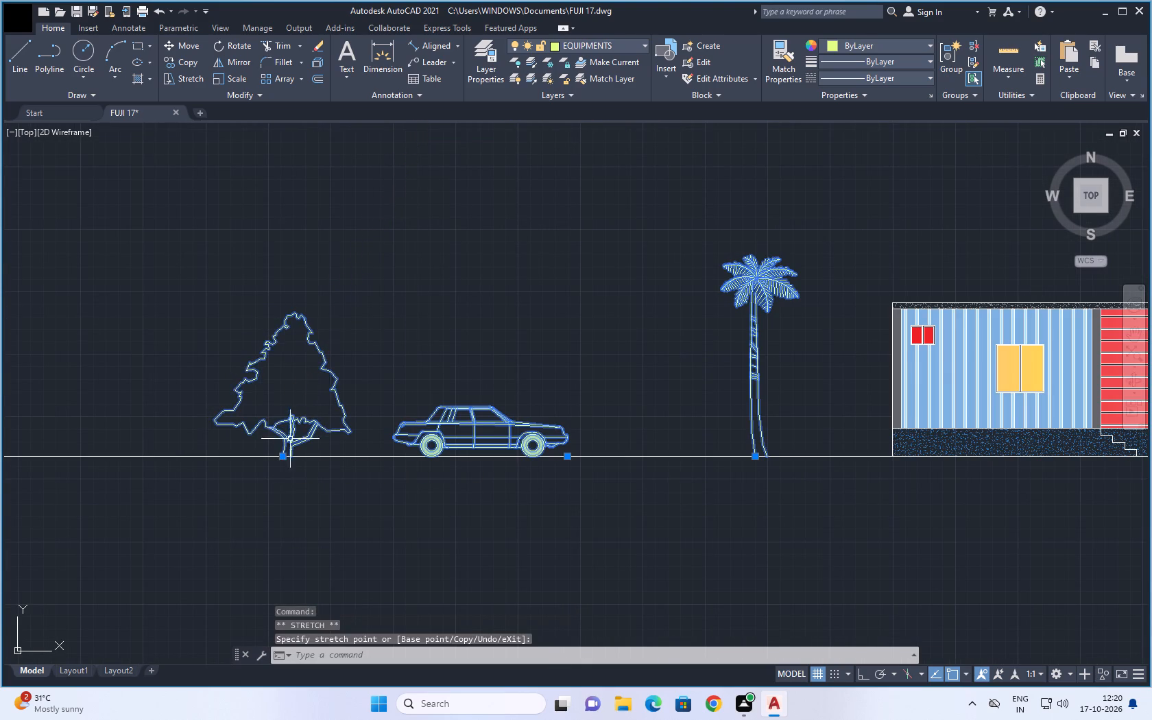
Copy the broadleaf tree about 145' along the ground line, placing the copy to the right of the fir tree.
scroll(381, 333, down, 2)
middle_drag(412, 304, 381, 350)
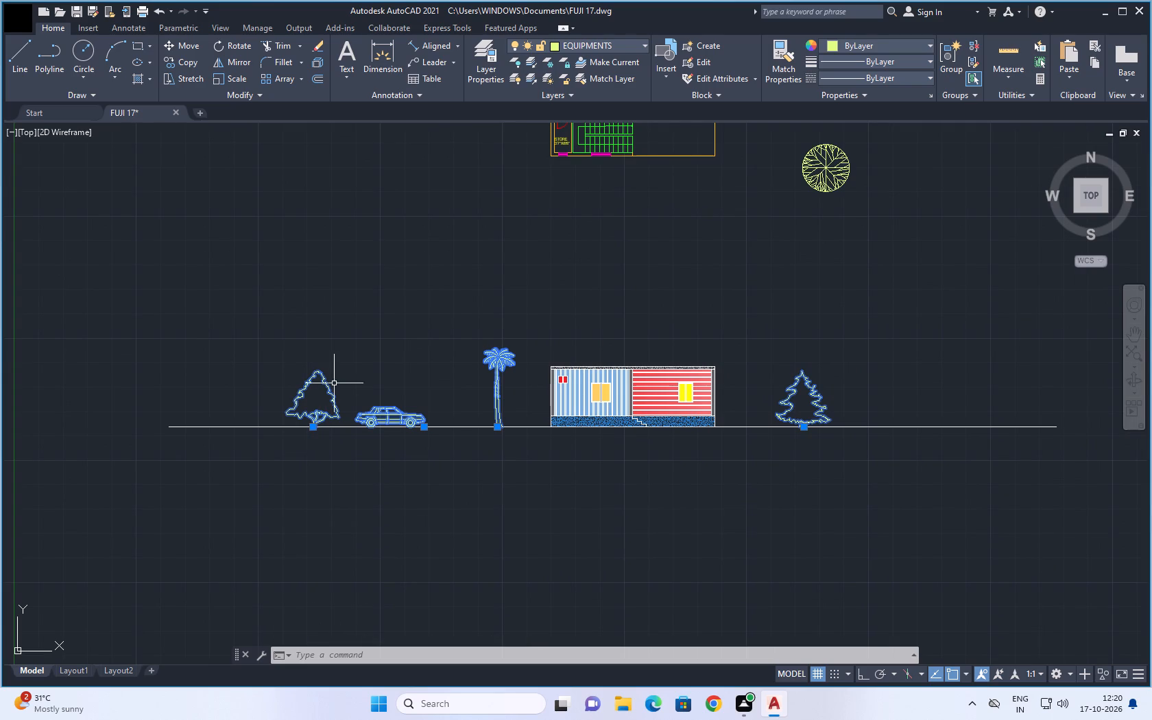
click(350, 366)
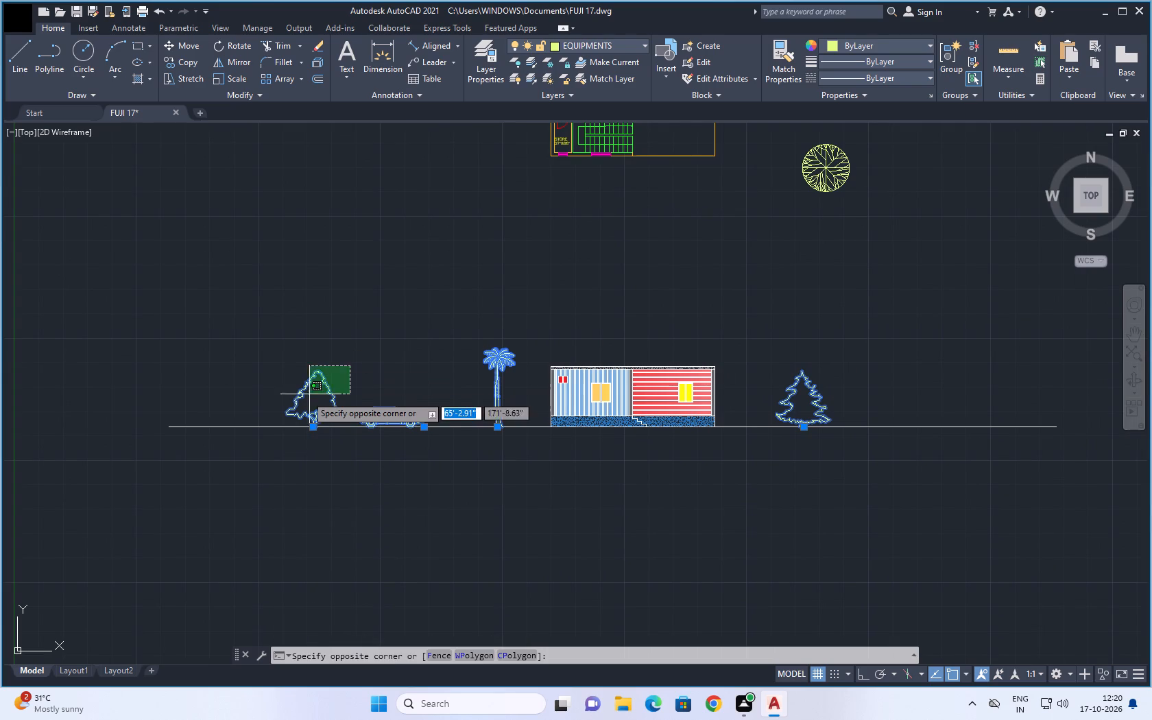
click(287, 403)
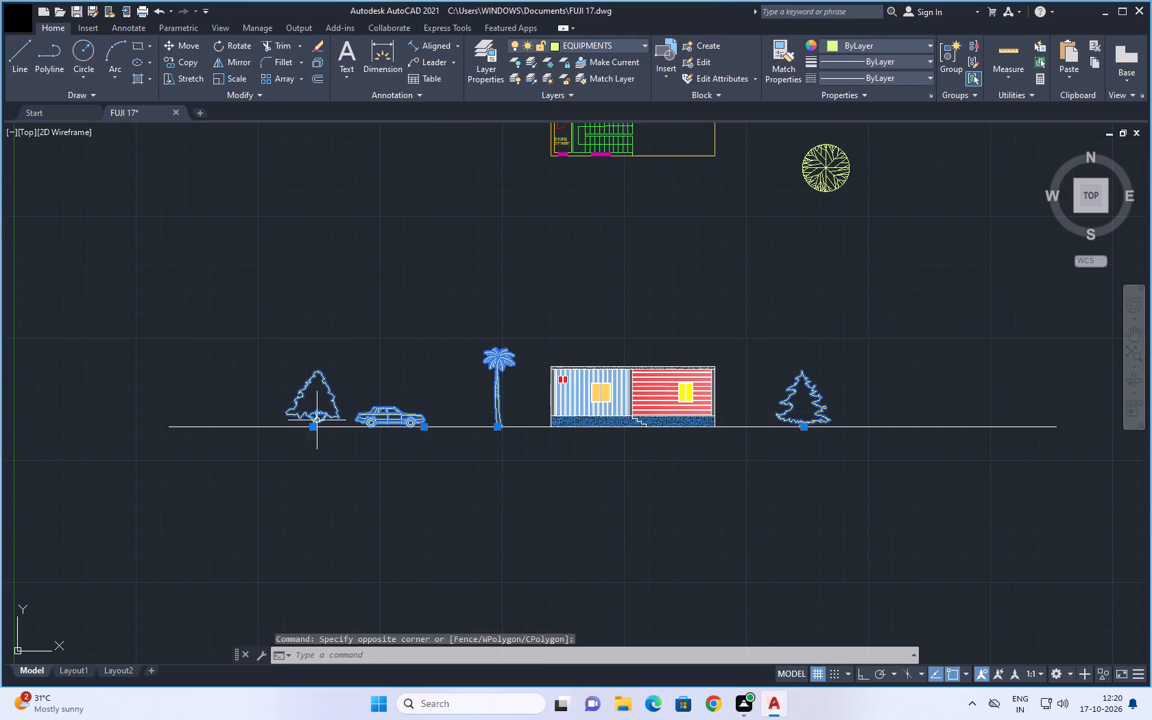
key(Escape)
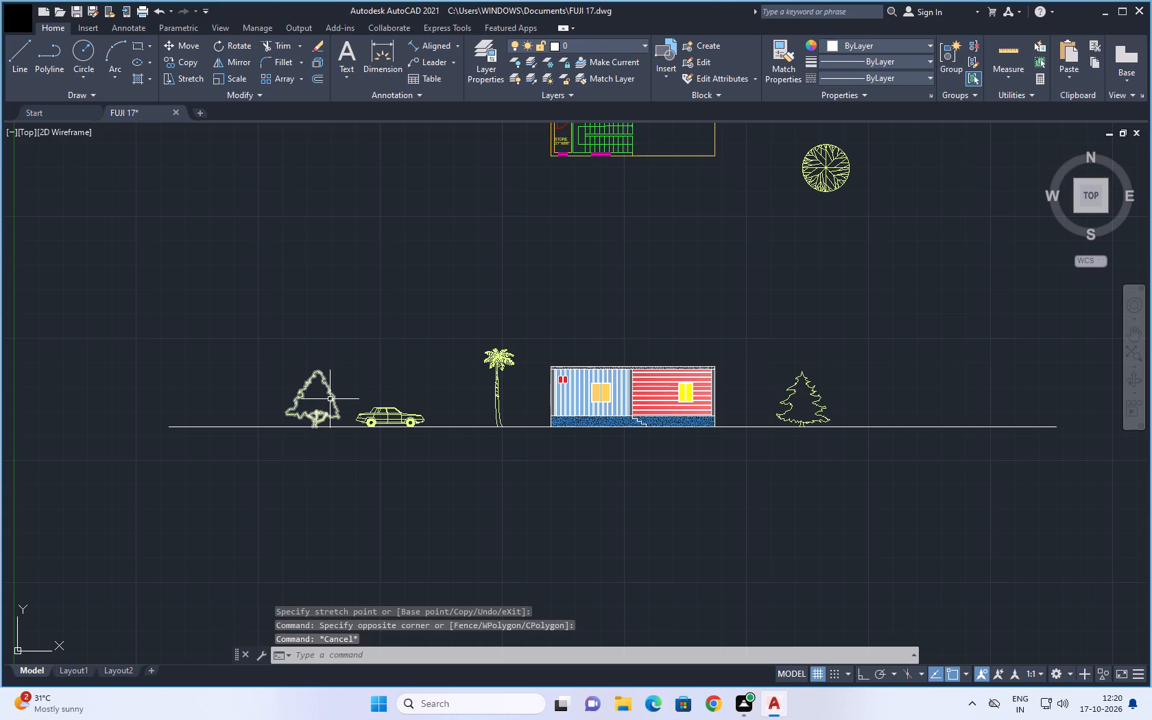
click(330, 399)
key(c)
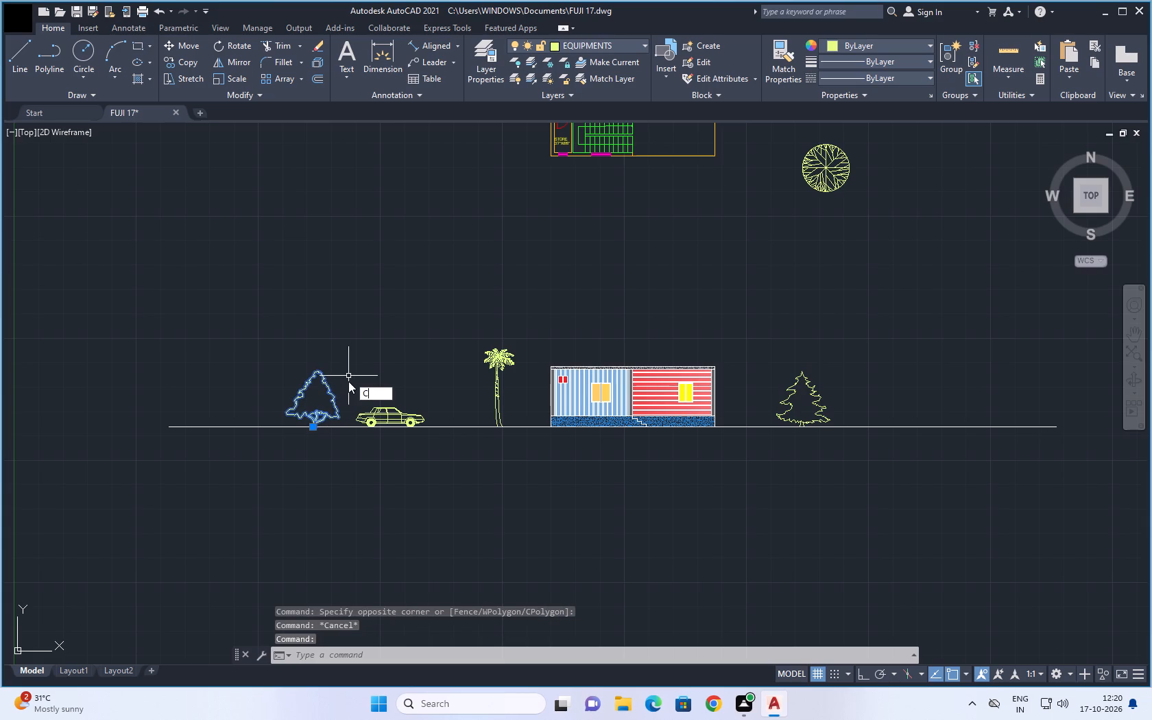
key(o)
key(space)
scroll(305, 427, up, 3)
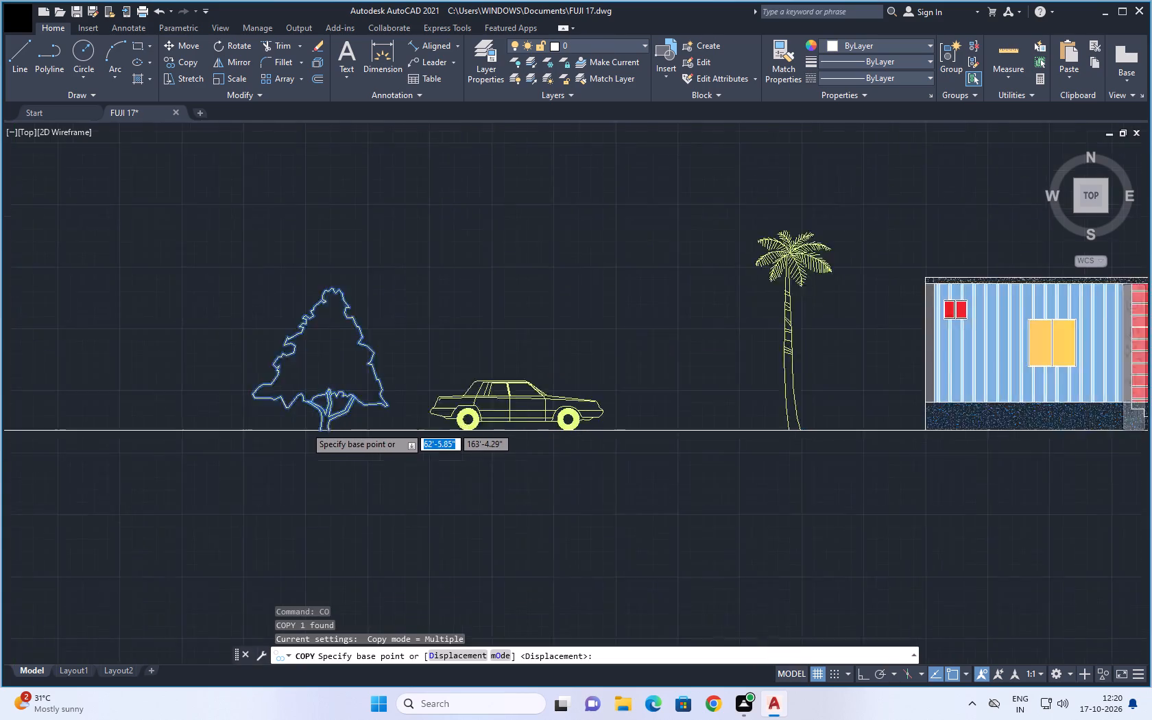
click(329, 434)
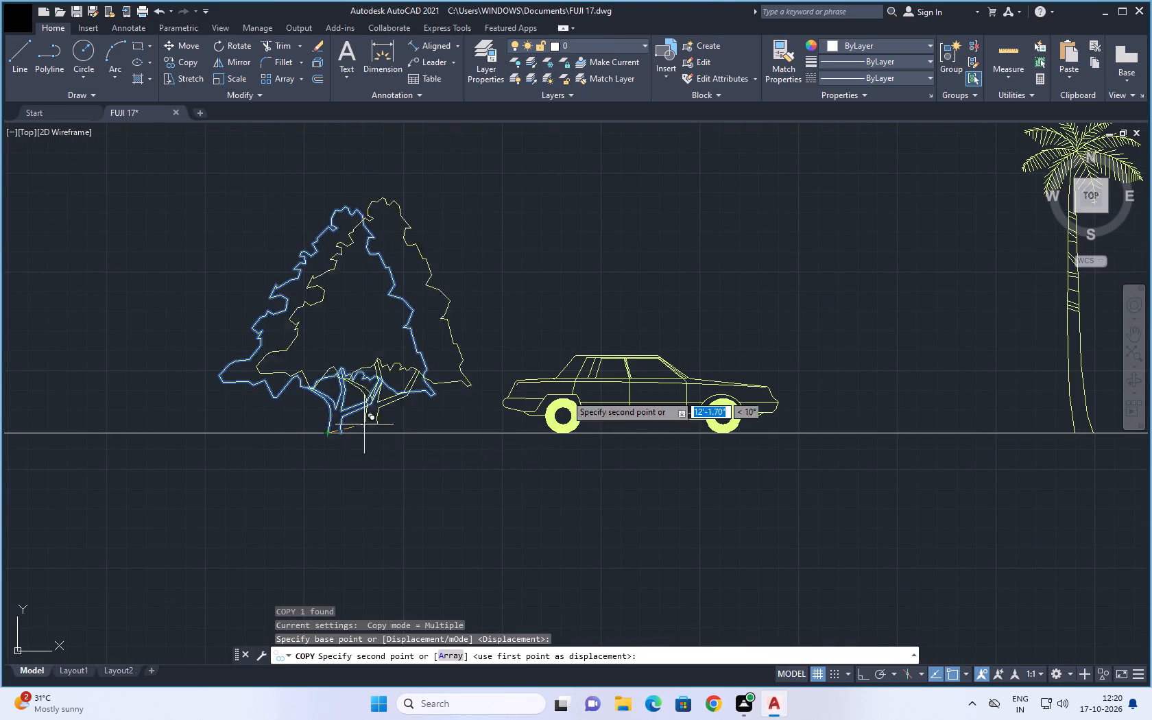
scroll(717, 369, down, 3)
middle_drag(732, 372, 107, 370)
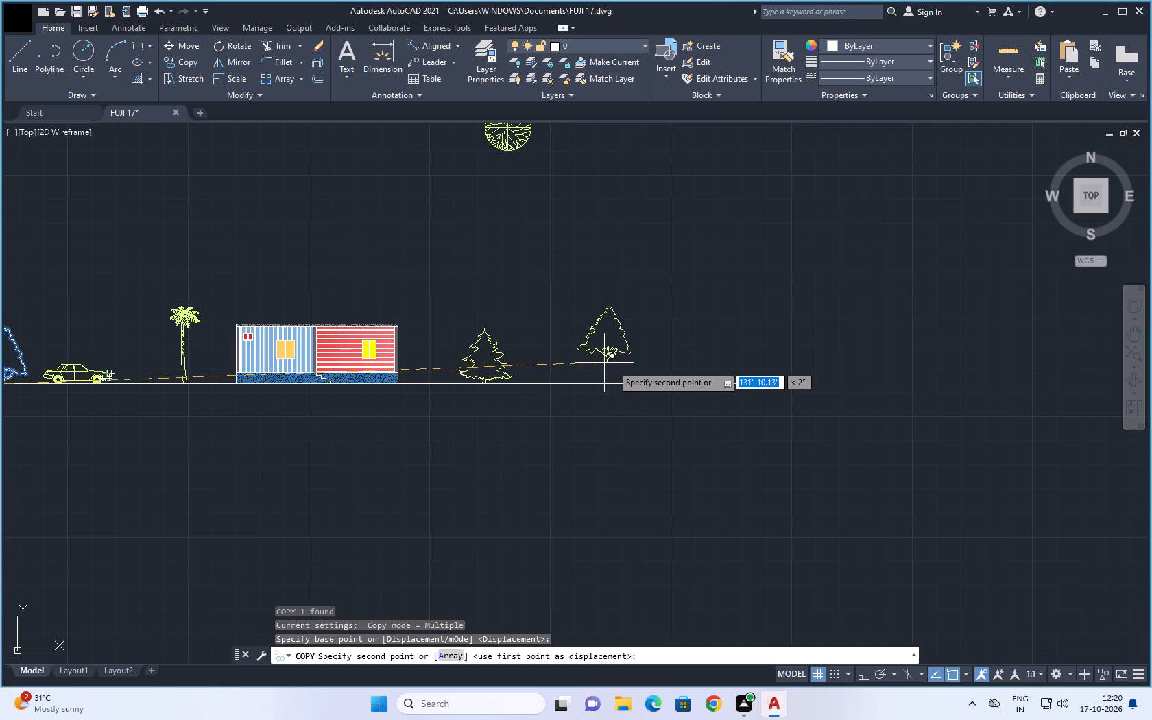
scroll(614, 365, up, 2)
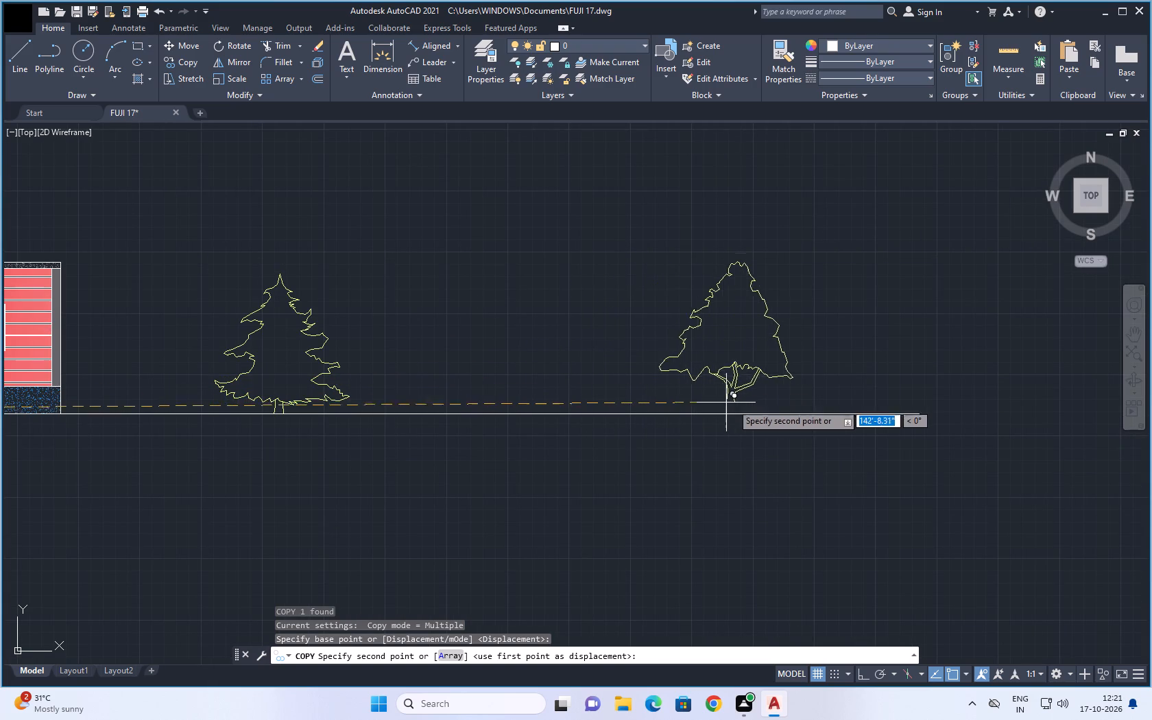
click(762, 415)
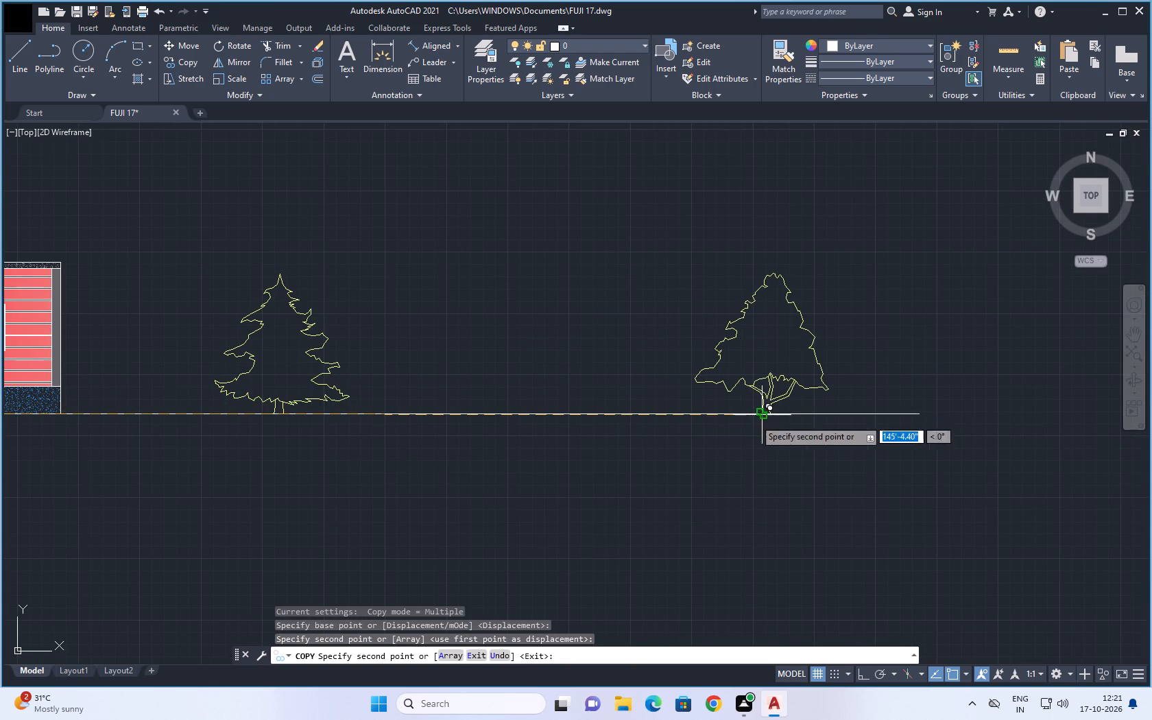
scroll(692, 460, down, 3)
middle_drag(598, 499, 788, 429)
scroll(655, 435, up, 1)
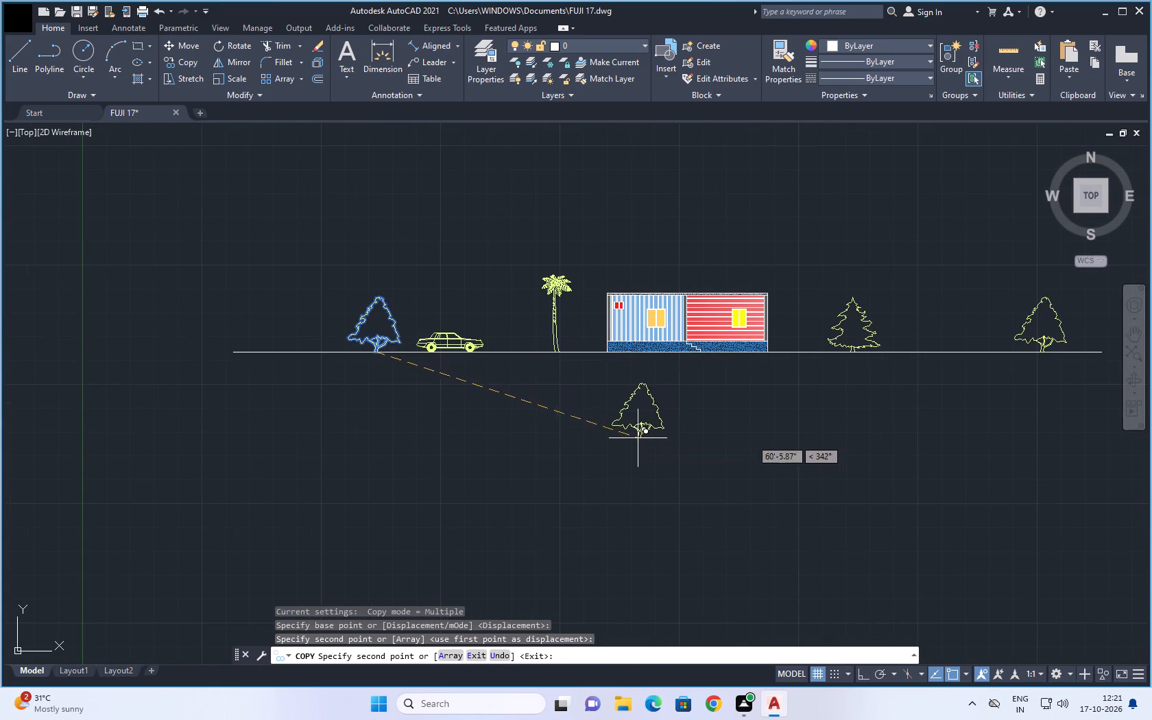
key(Escape)
Copy the palm tree about 83' along the ground line, placing the copy between the fir and the broadleaf tree right of the elevation.
middle_drag(635, 440, 553, 533)
click(500, 363)
click(427, 411)
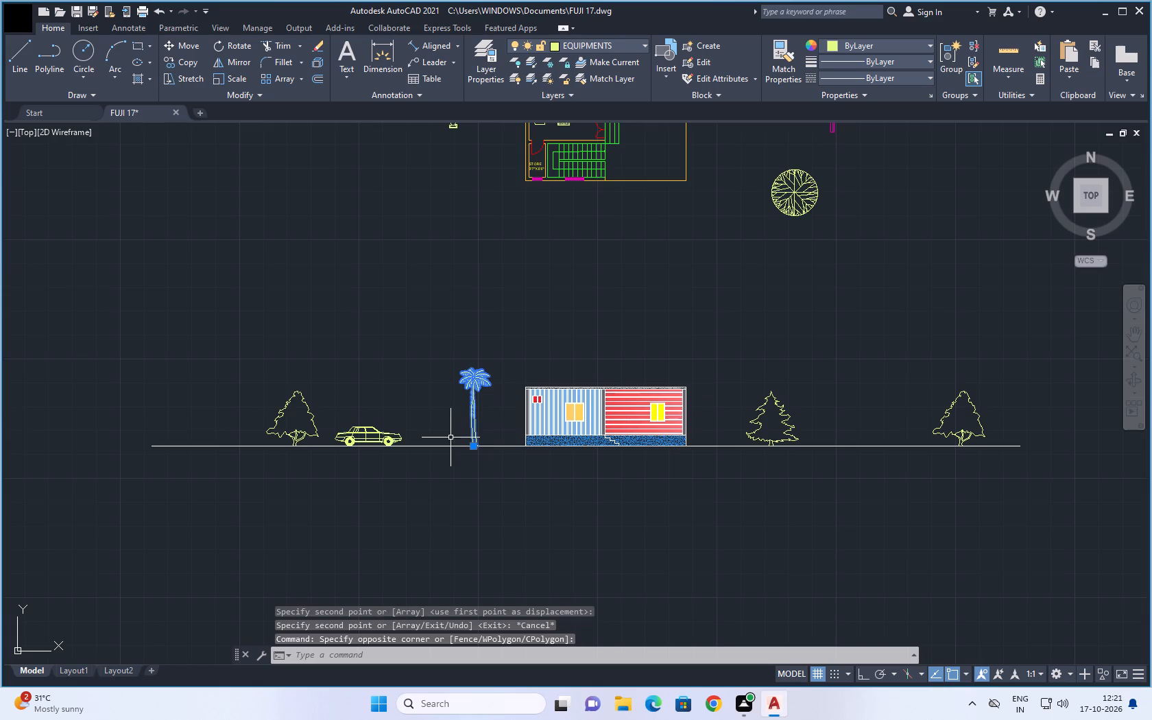
scroll(473, 443, up, 3)
key(c)
text(O)
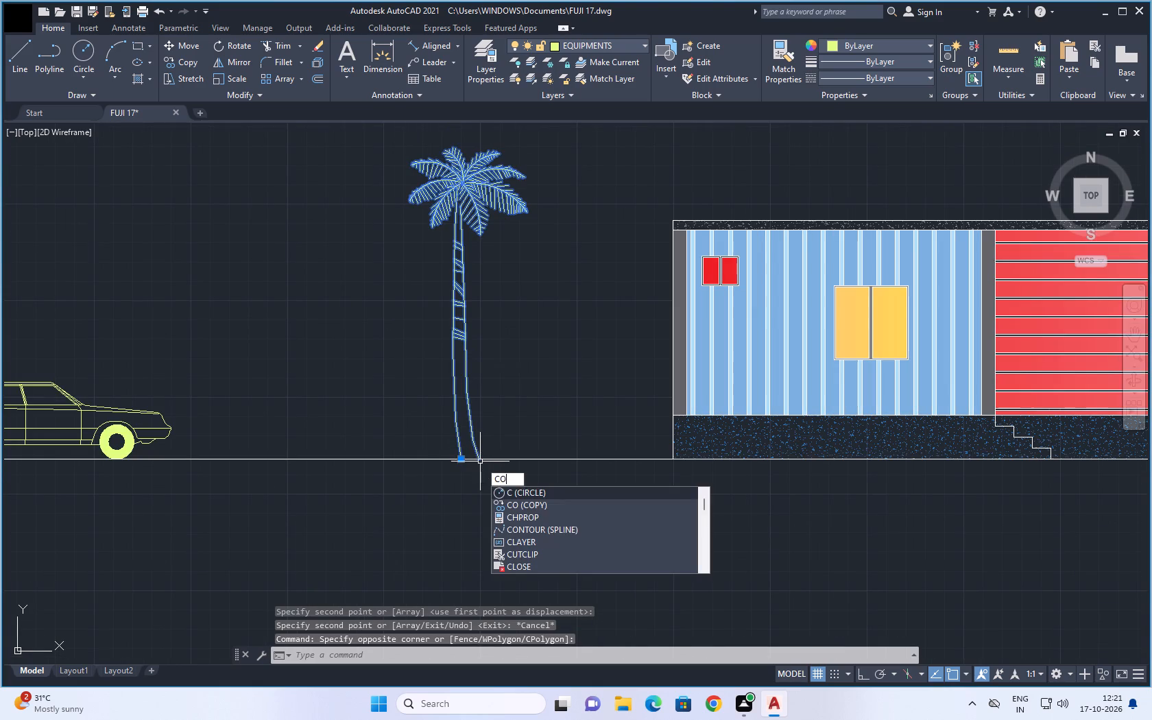
key(space)
click(462, 459)
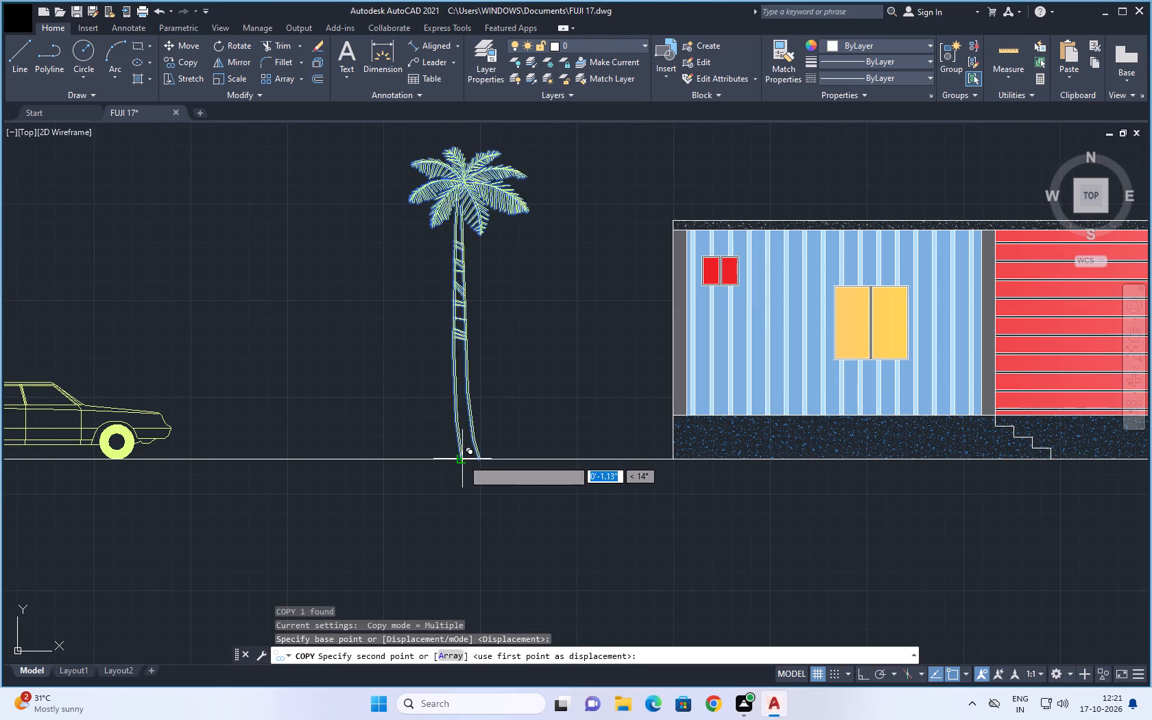
scroll(838, 477, down, 2)
middle_drag(828, 482, 362, 481)
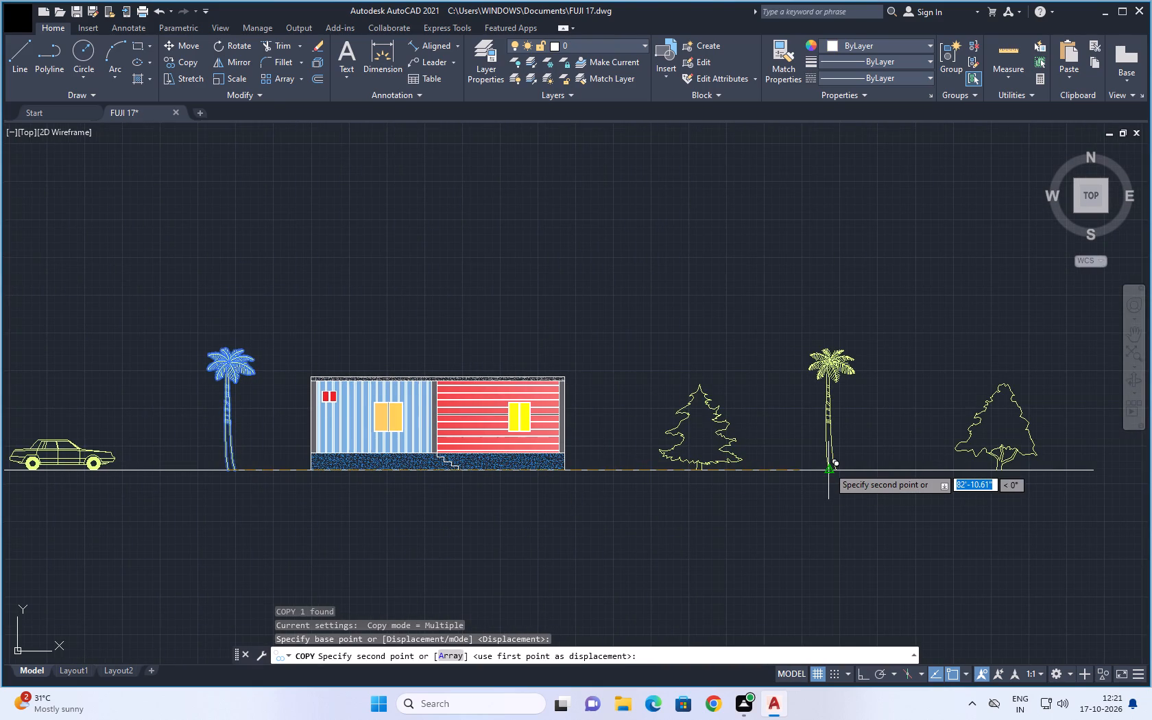
click(830, 466)
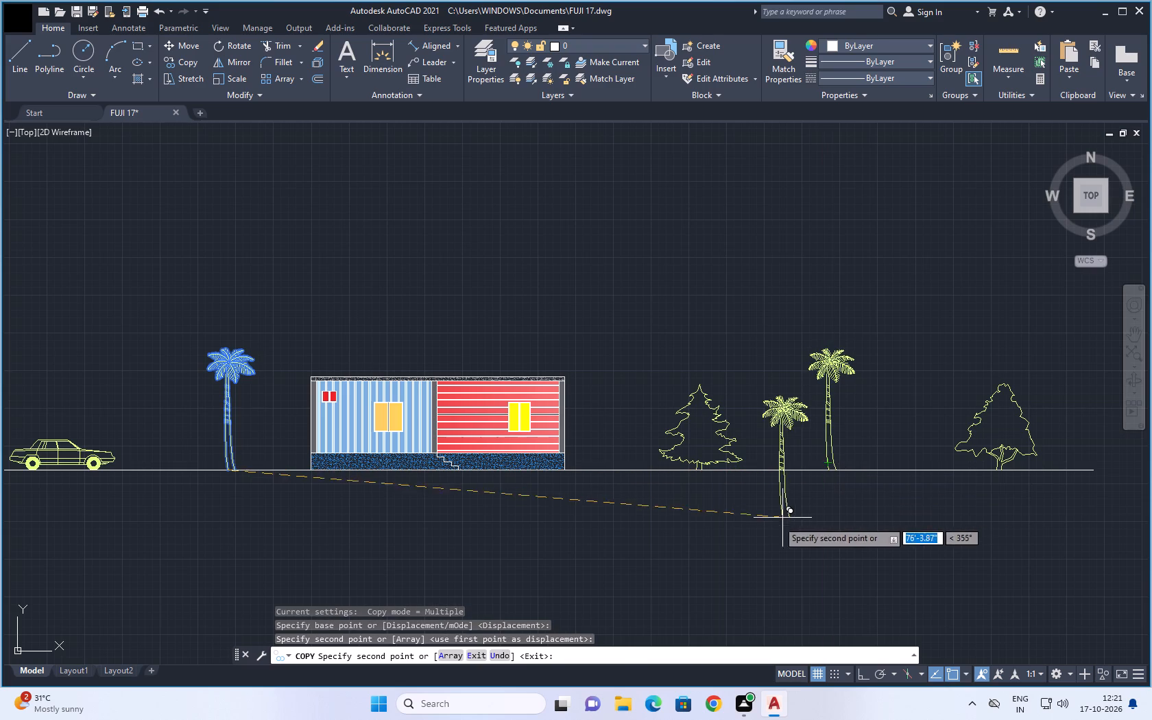
key(Escape)
key(Escape)
Scale up the palm tree left of the elevation by a factor of about 2 from its trunk base.
middle_drag(250, 496, 252, 496)
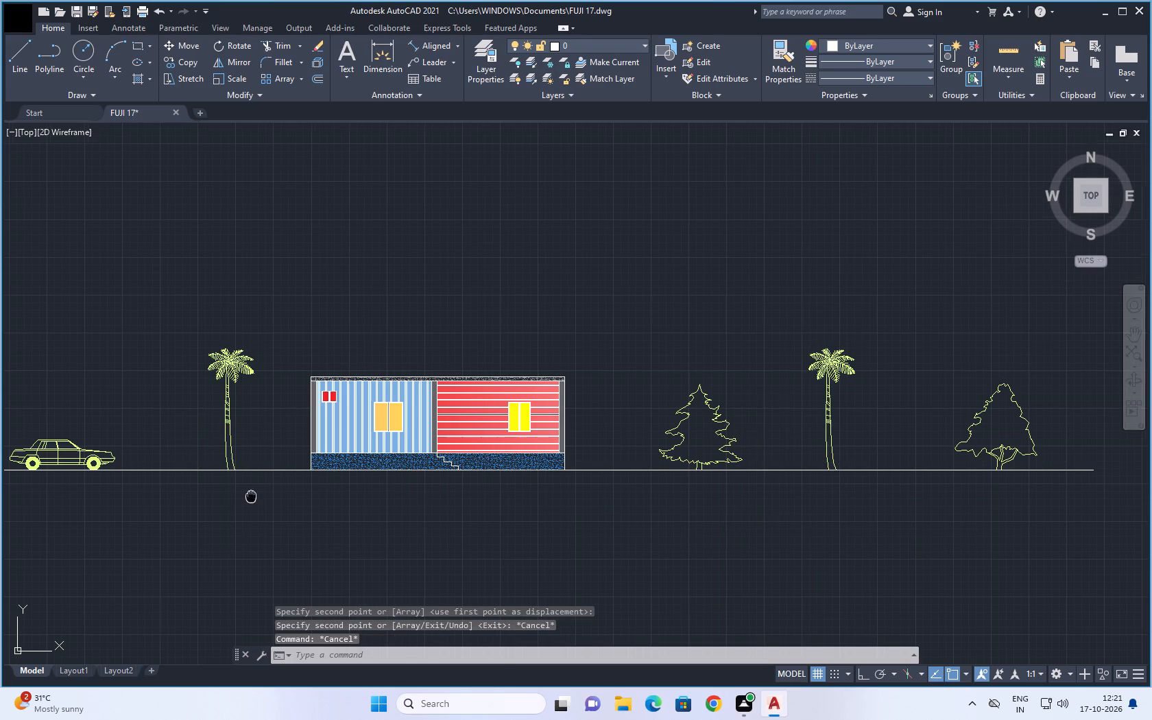
middle_drag(252, 496, 319, 458)
click(333, 303)
click(242, 375)
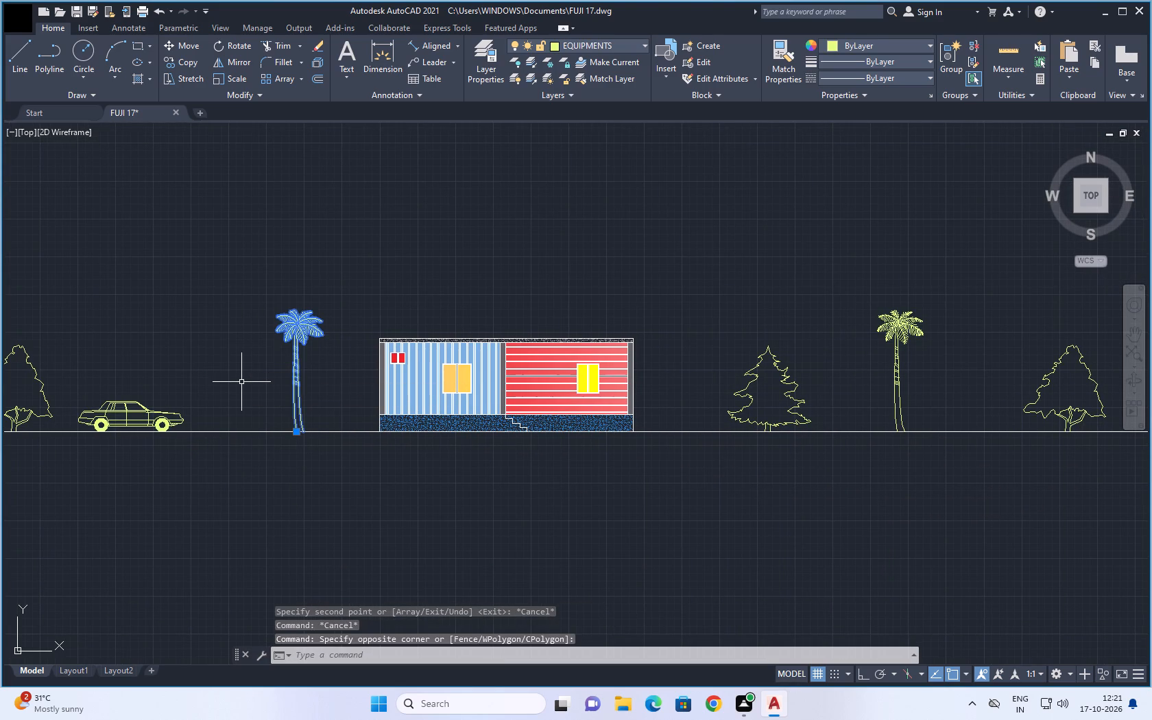
text(SC)
key(space)
scroll(302, 442, up, 3)
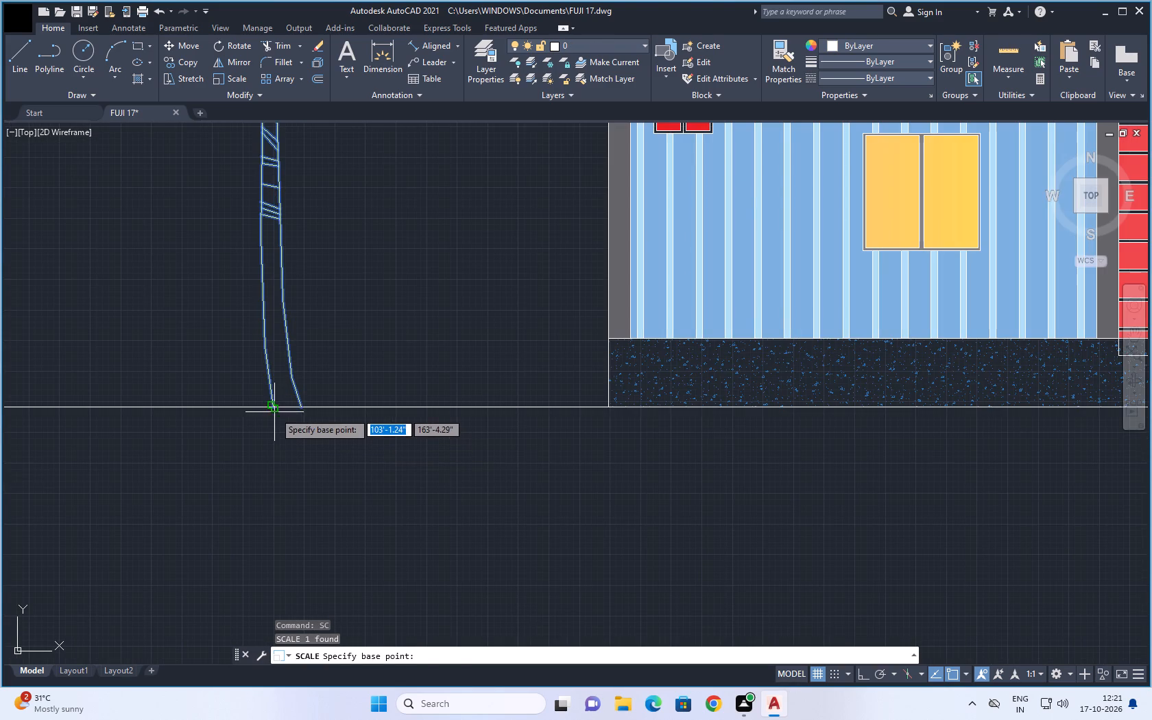
click(272, 409)
scroll(212, 540, down, 3)
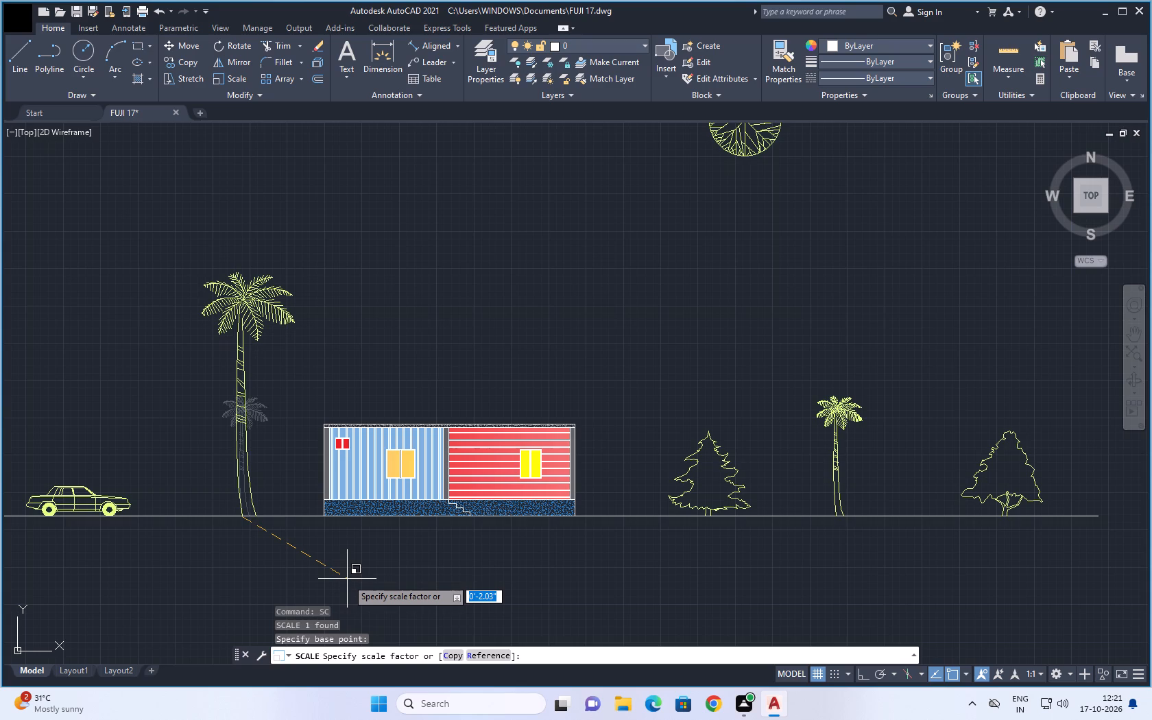
click(347, 579)
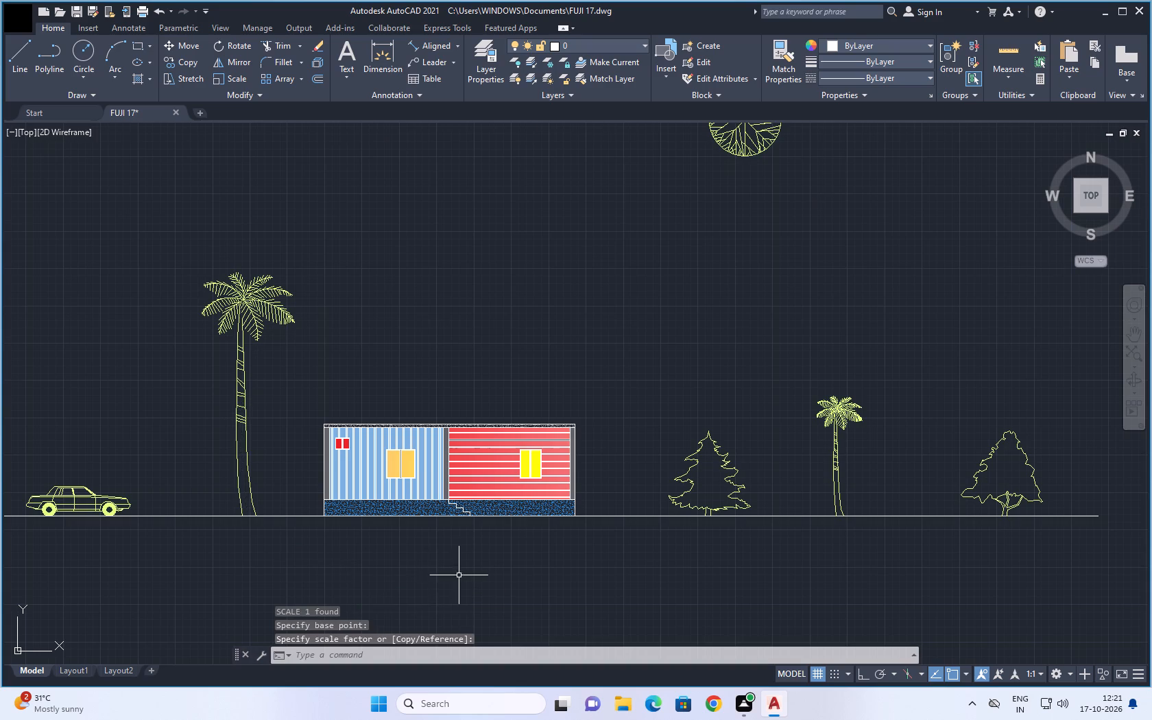
scroll(464, 577, down, 2)
middle_drag(498, 582, 410, 525)
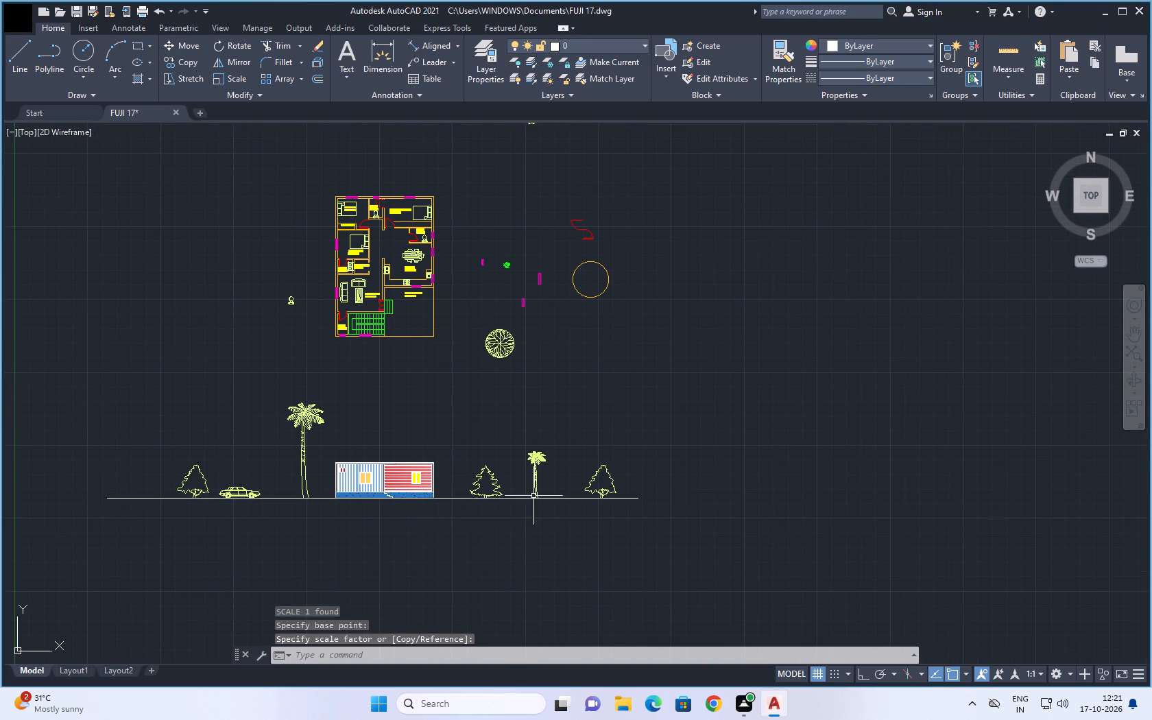
Scale up the broadleaf tree left of the car by a factor of about 2 from its trunk base on the ground line.
scroll(537, 494, up, 2)
scroll(560, 477, down, 1)
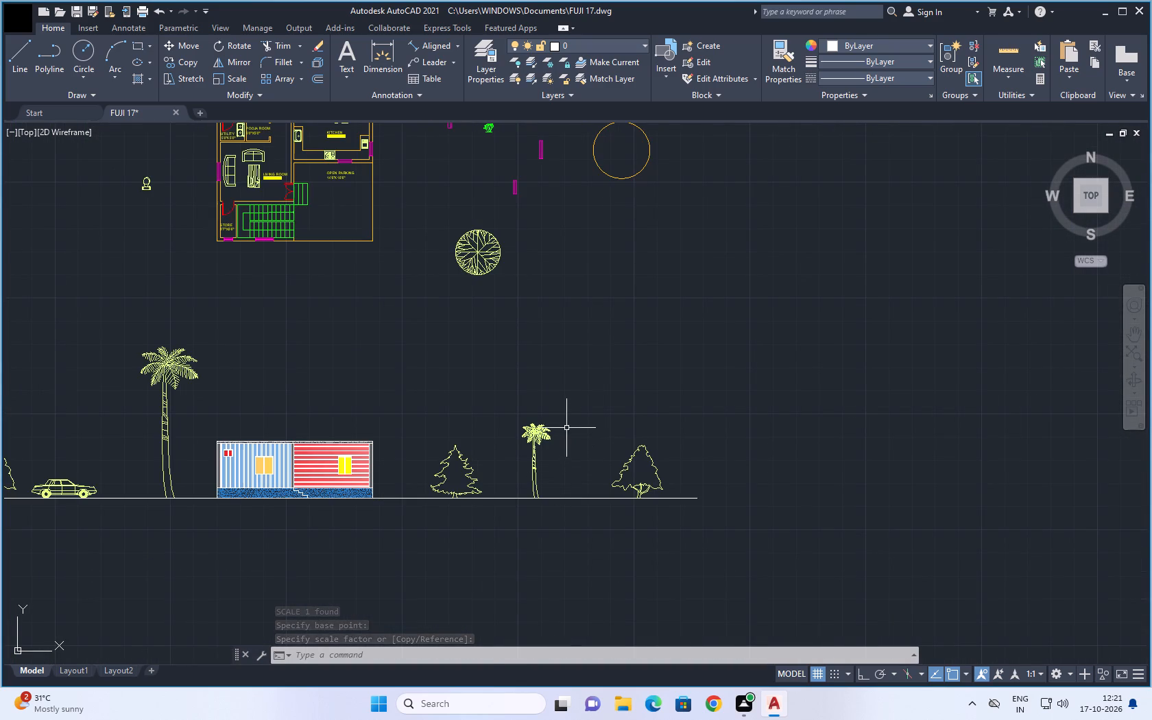
middle_drag(277, 566, 566, 542)
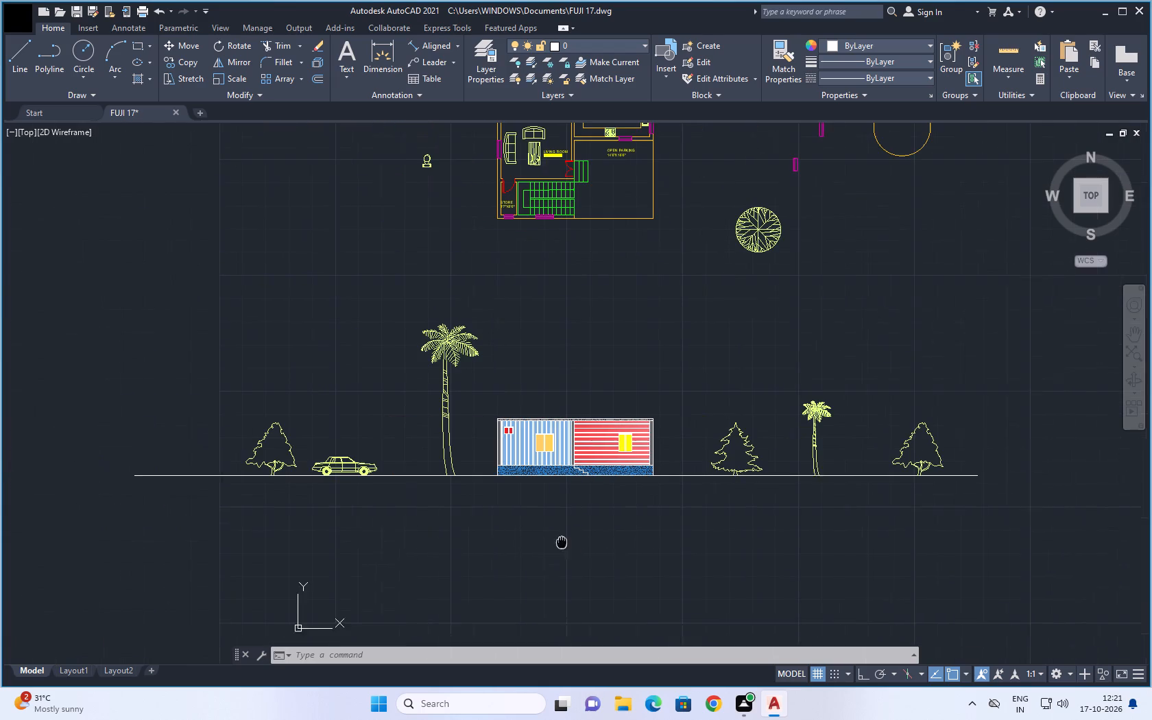
middle_drag(566, 542, 568, 542)
click(304, 425)
click(250, 446)
scroll(278, 494, up, 2)
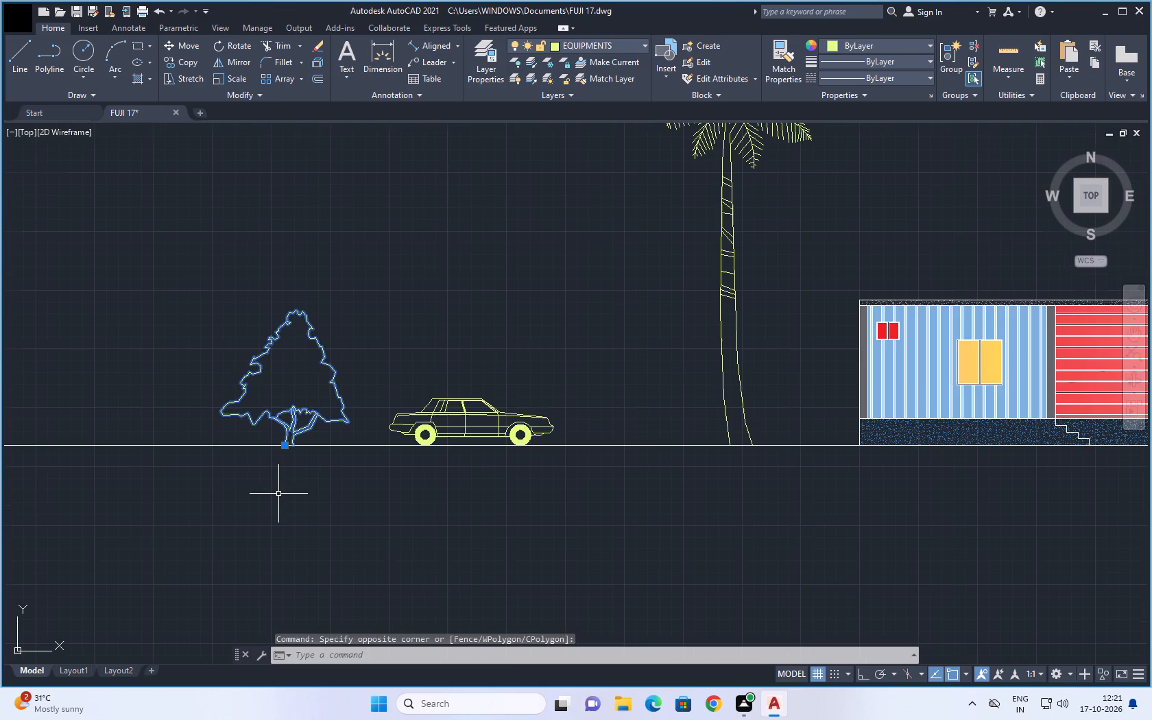
text(SC)
key(space)
scroll(282, 459, up, 2)
click(286, 427)
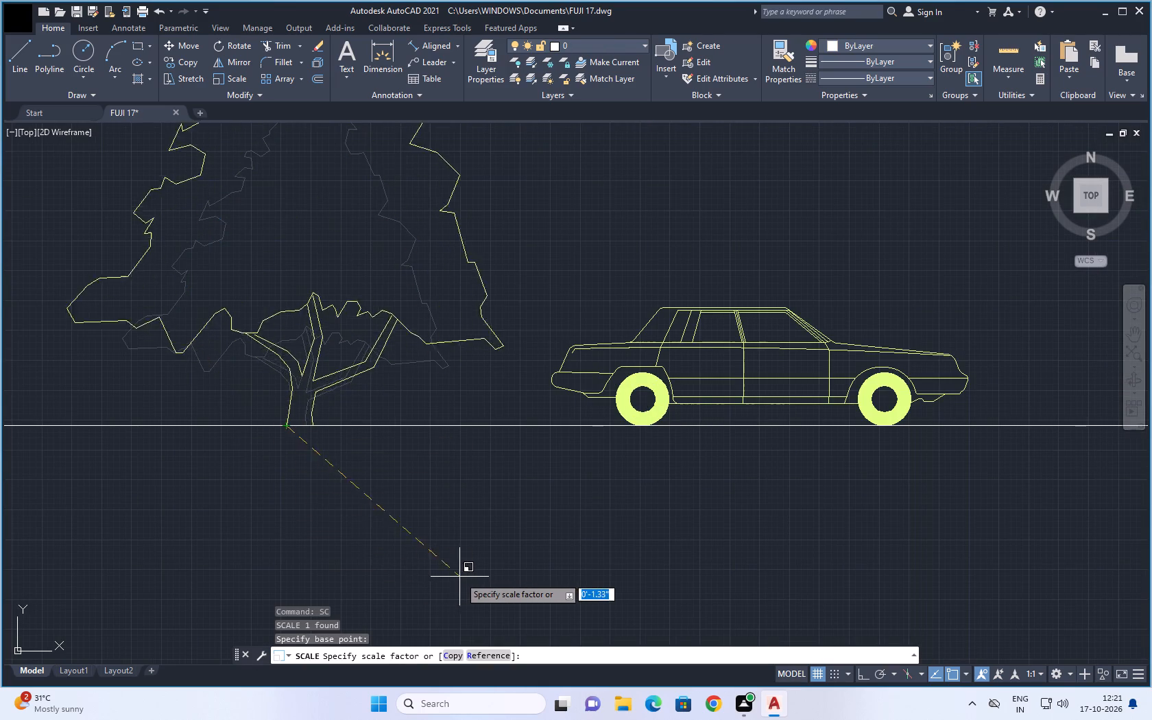
scroll(470, 579, down, 2)
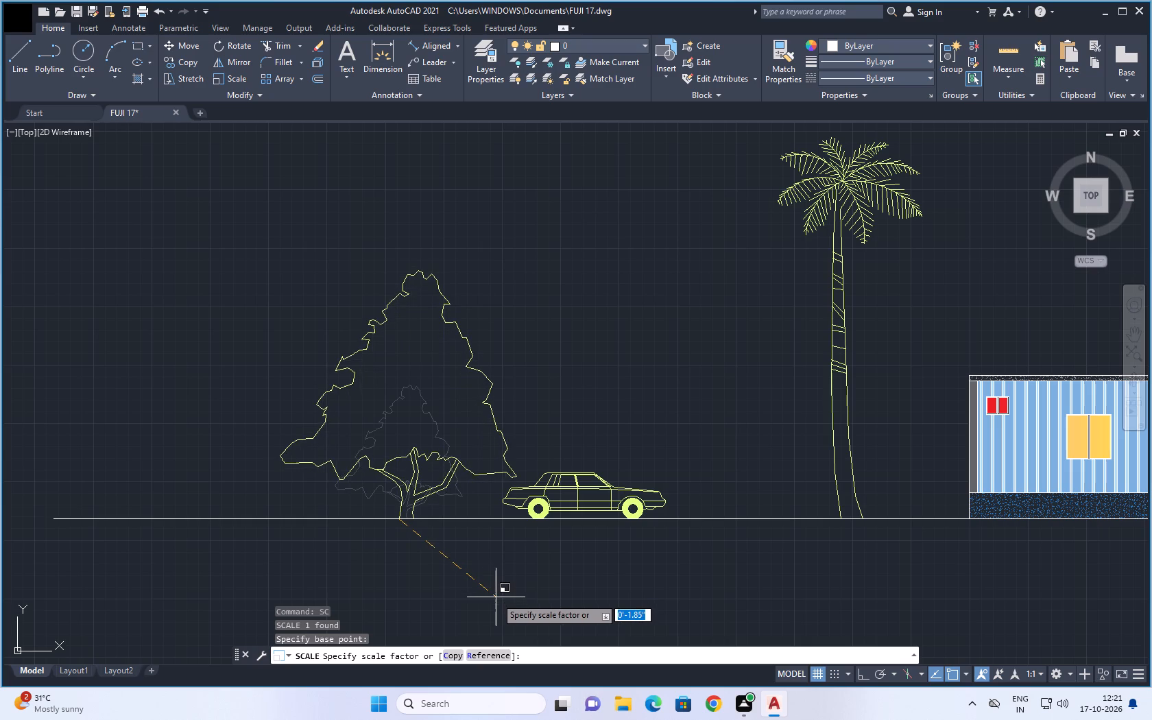
scroll(502, 601, down, 1)
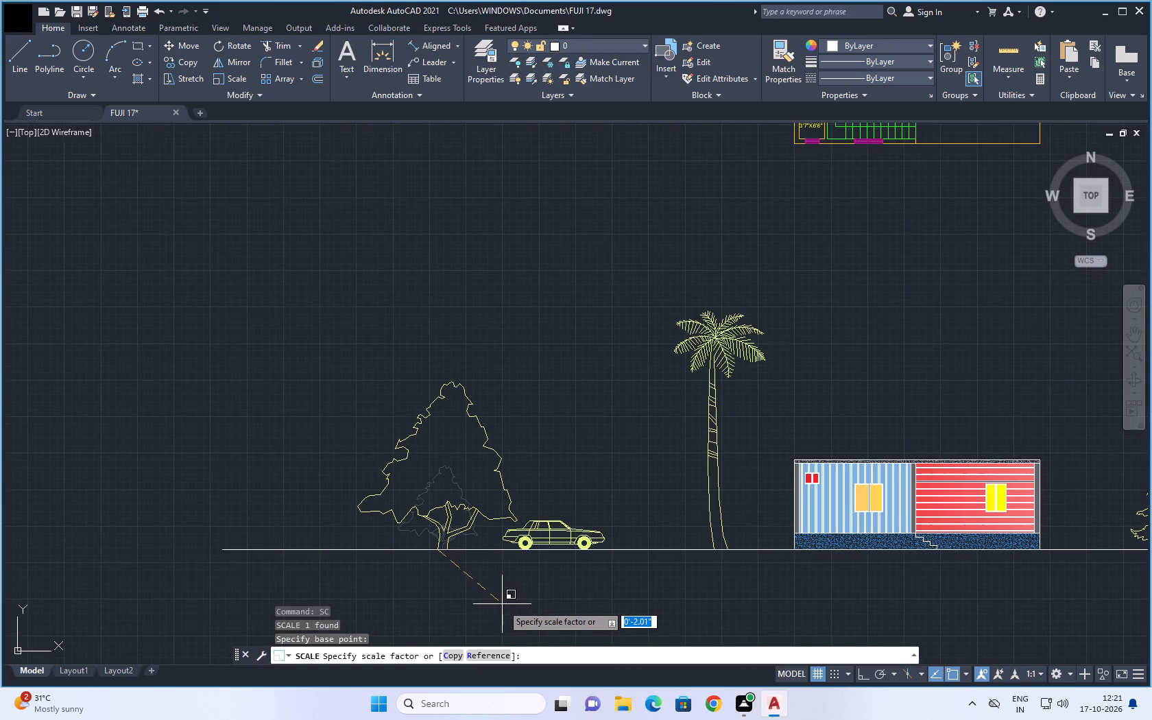
click(497, 610)
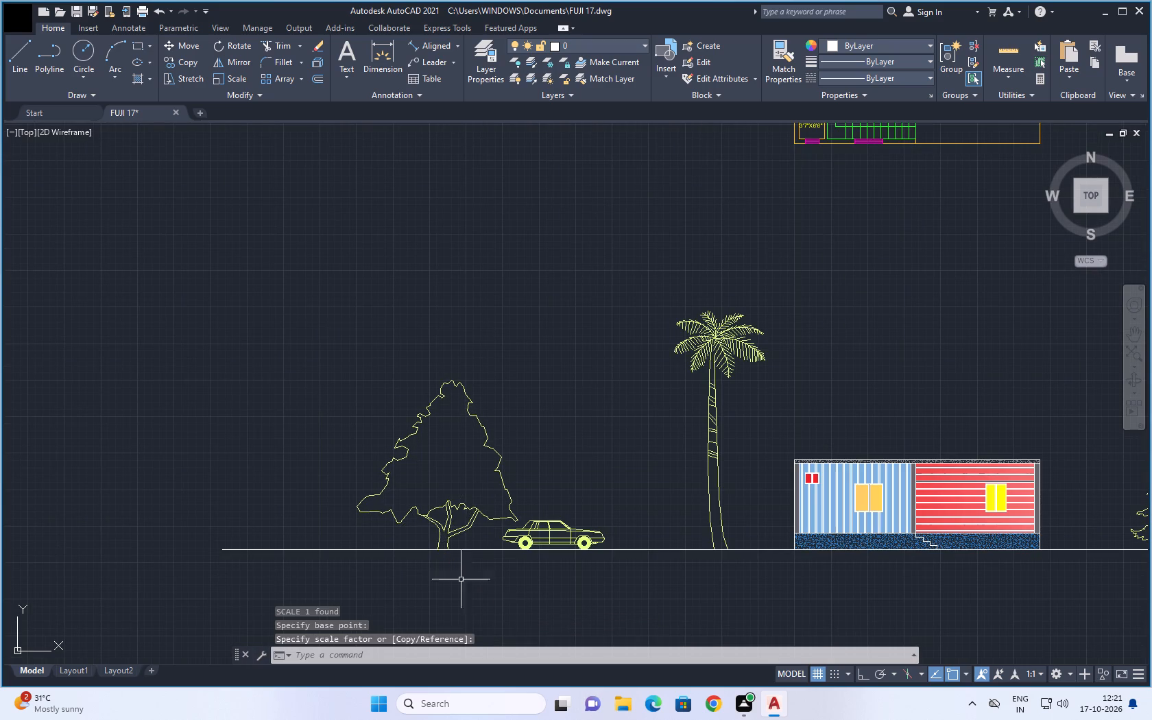
click(444, 507)
scroll(503, 605, down, 1)
key(Escape)
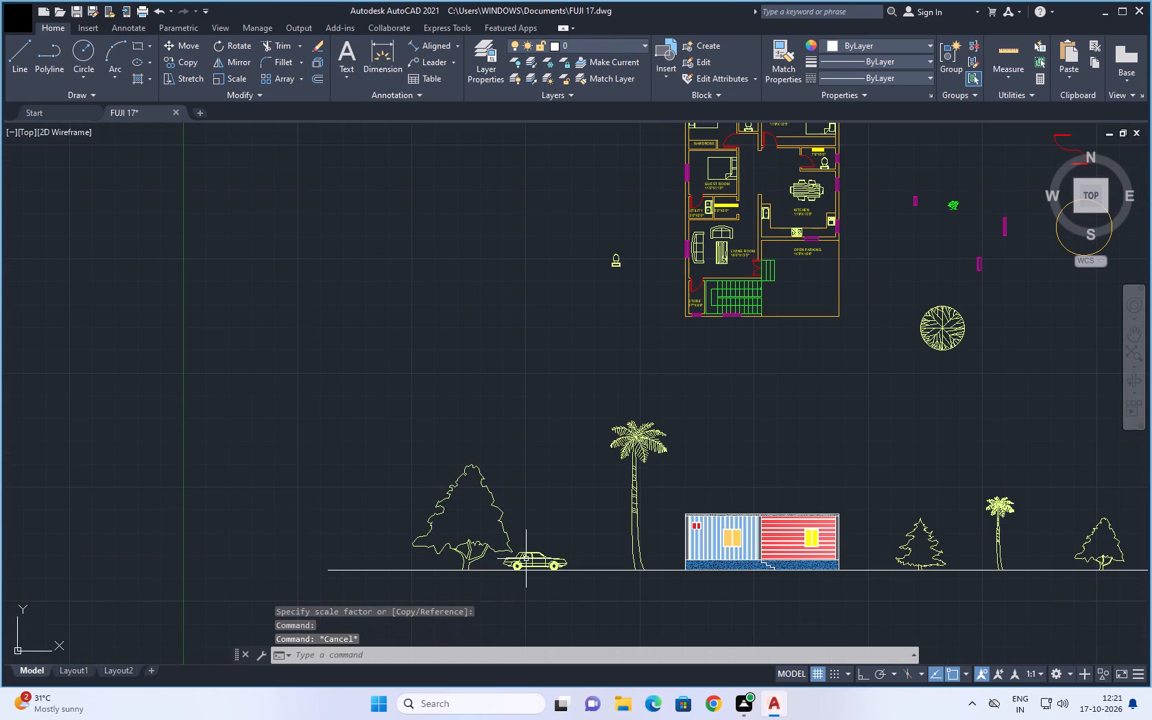
Move the car about 6'-5" along the ground line toward the palm, away from the enlarged broadleaf tree.
click(531, 556)
middle_drag(574, 604, 480, 606)
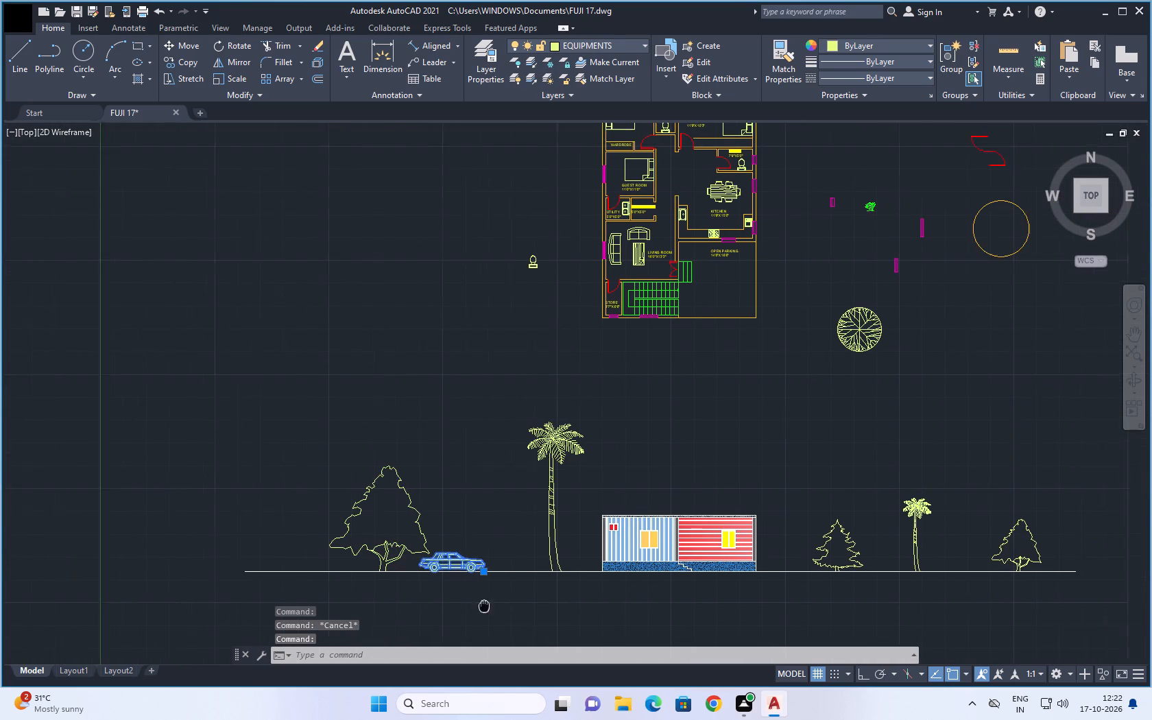
middle_drag(480, 606, 395, 606)
scroll(398, 589, up, 2)
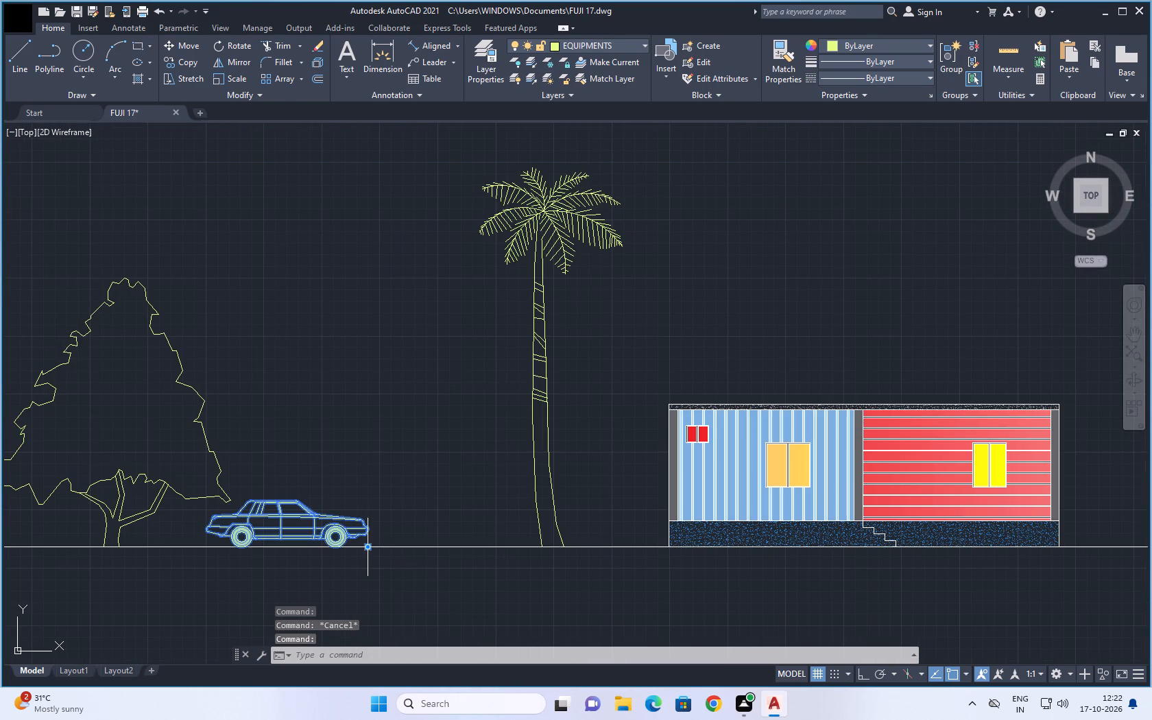
click(368, 549)
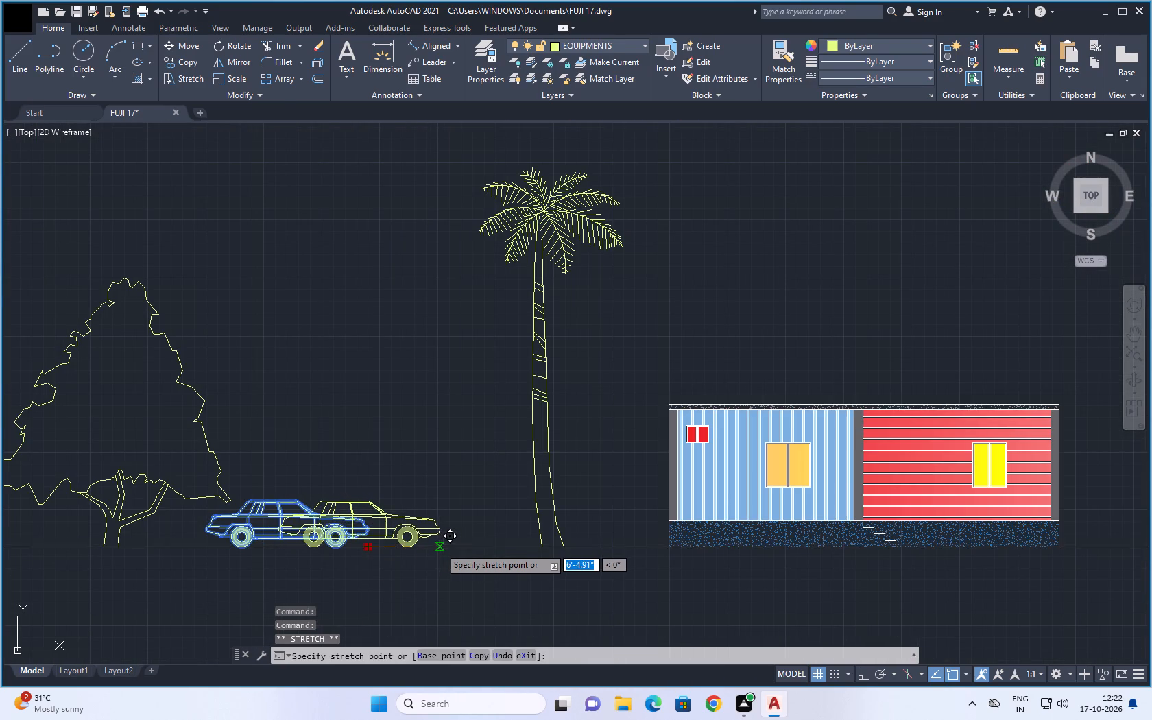
click(440, 548)
scroll(477, 592, down, 1)
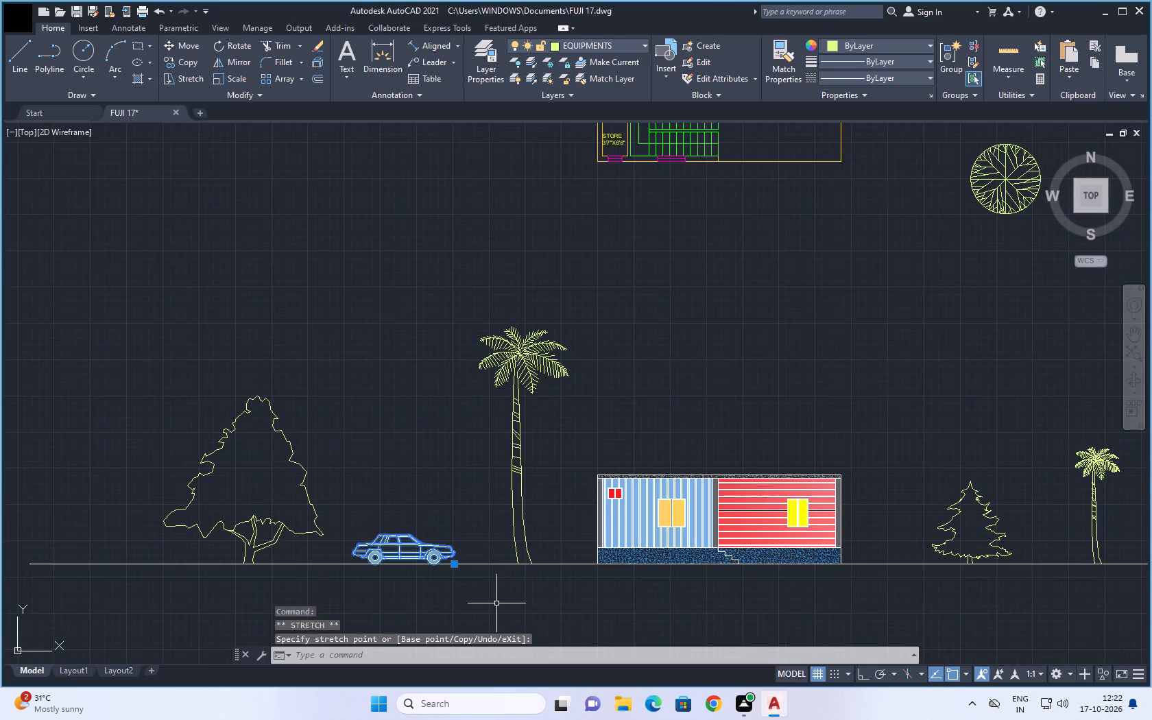
middle_drag(482, 599, 435, 586)
key(Escape)
Scale up the fir tree right of the elevation by a factor of about 2.3 from its trunk base.
middle_drag(526, 601, 312, 549)
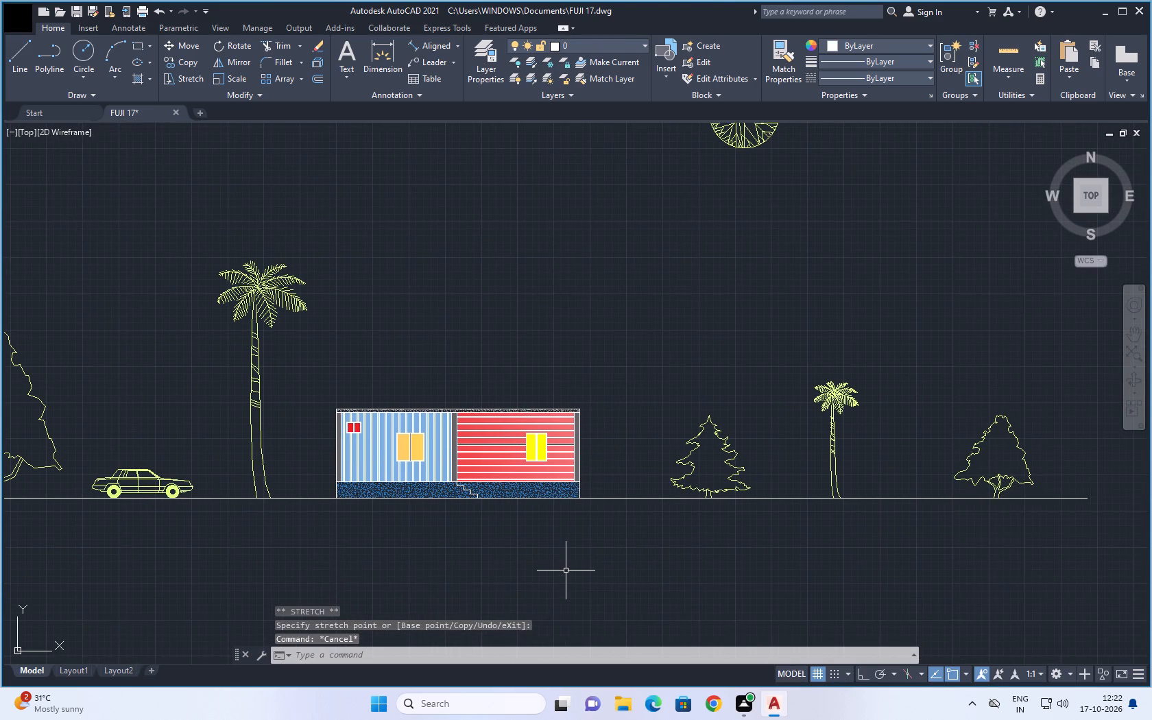
scroll(624, 549, down, 1)
middle_drag(638, 557, 535, 542)
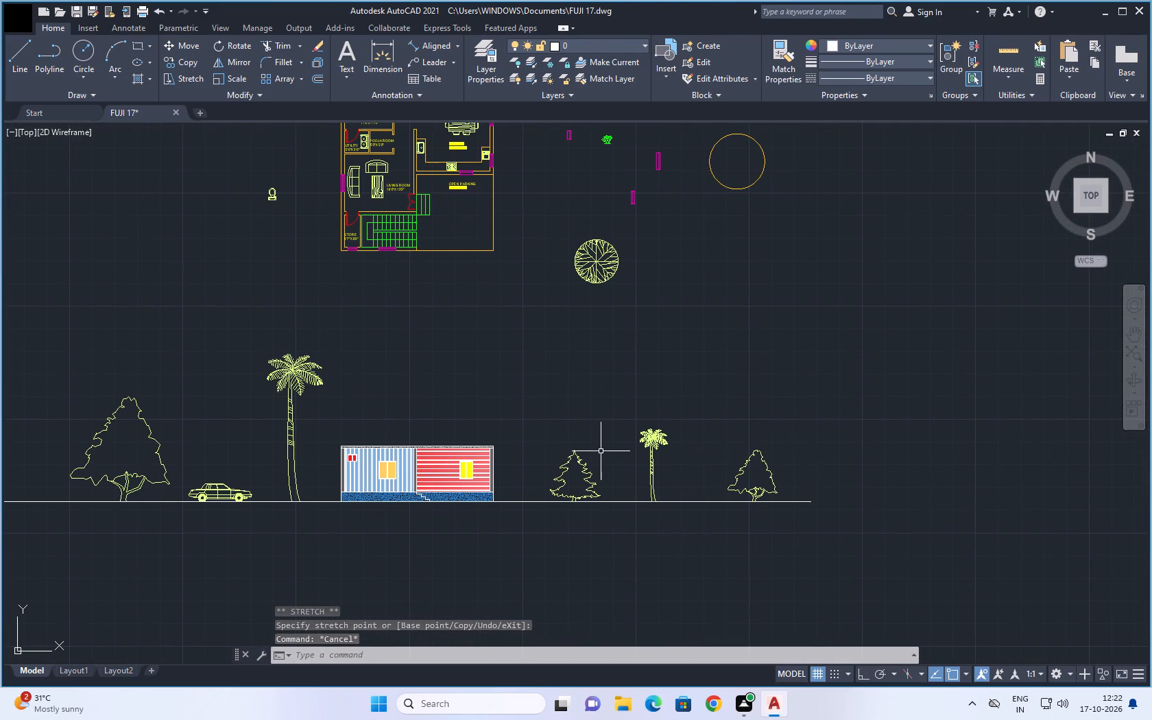
click(601, 449)
click(540, 473)
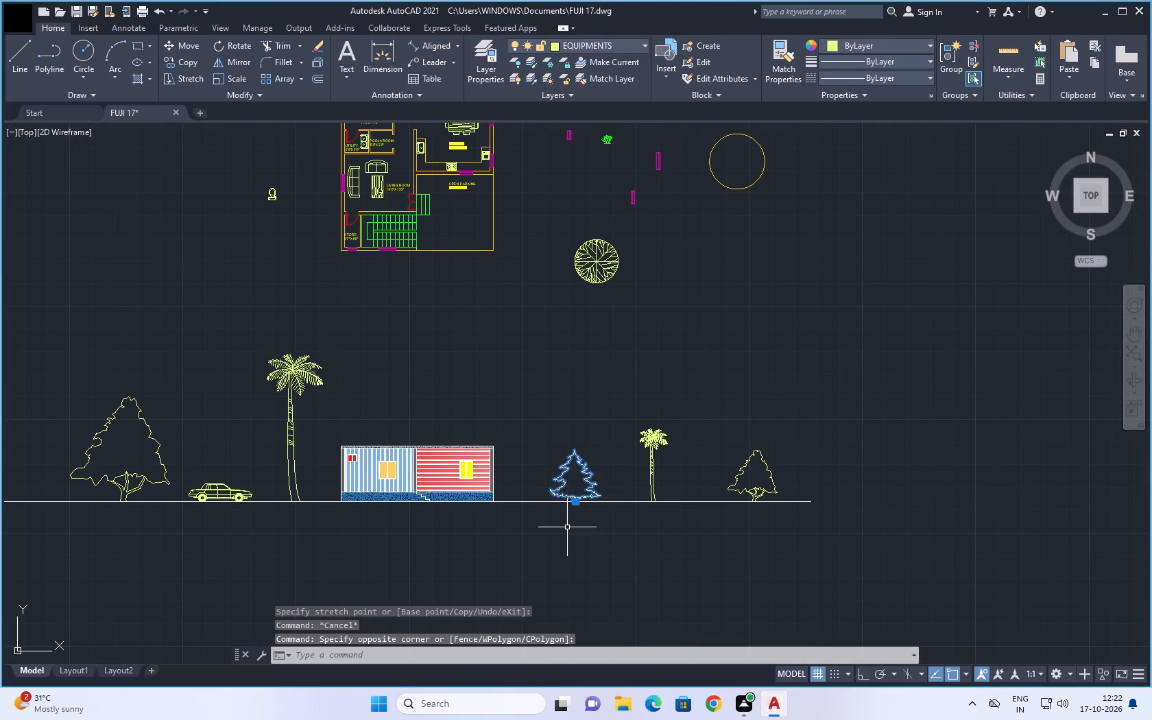
scroll(577, 538, up, 2)
scroll(581, 463, up, 2)
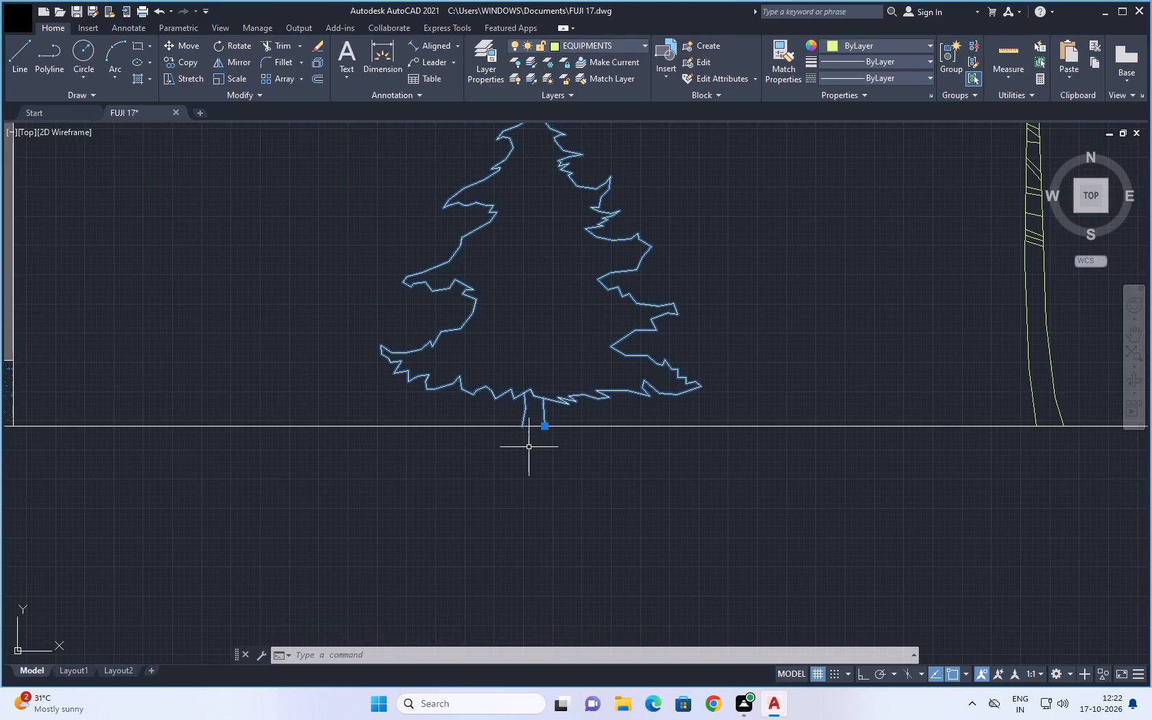
text(SC)
key(space)
click(522, 425)
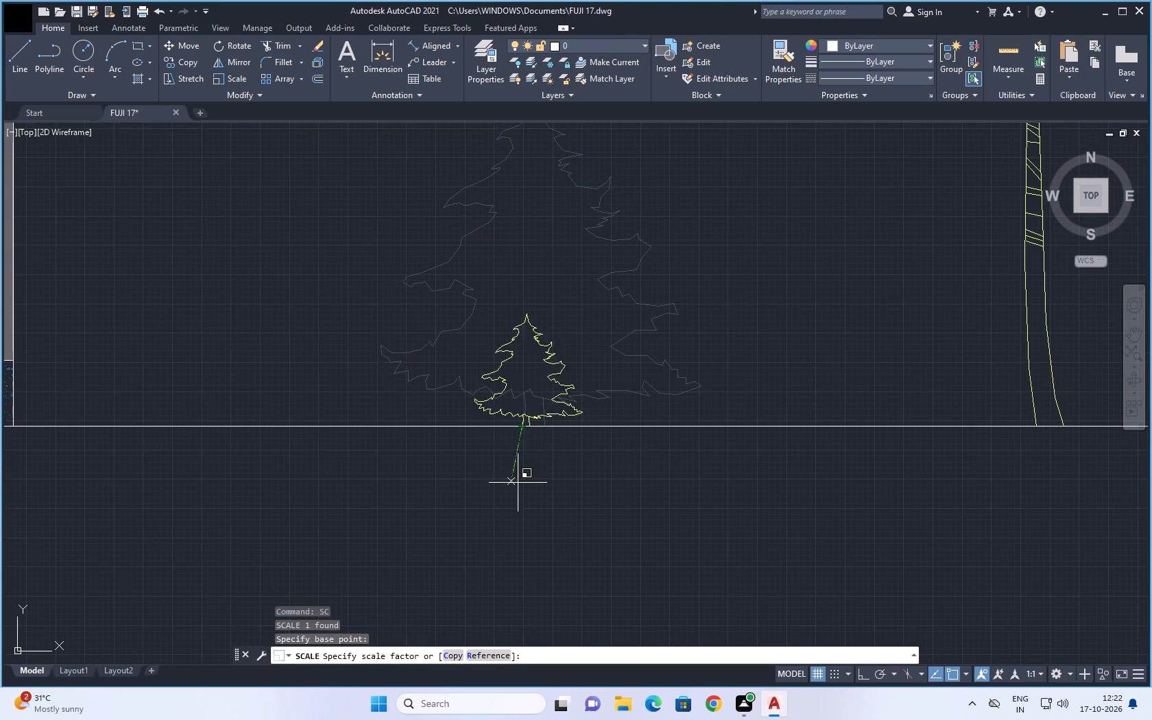
scroll(756, 556, down, 3)
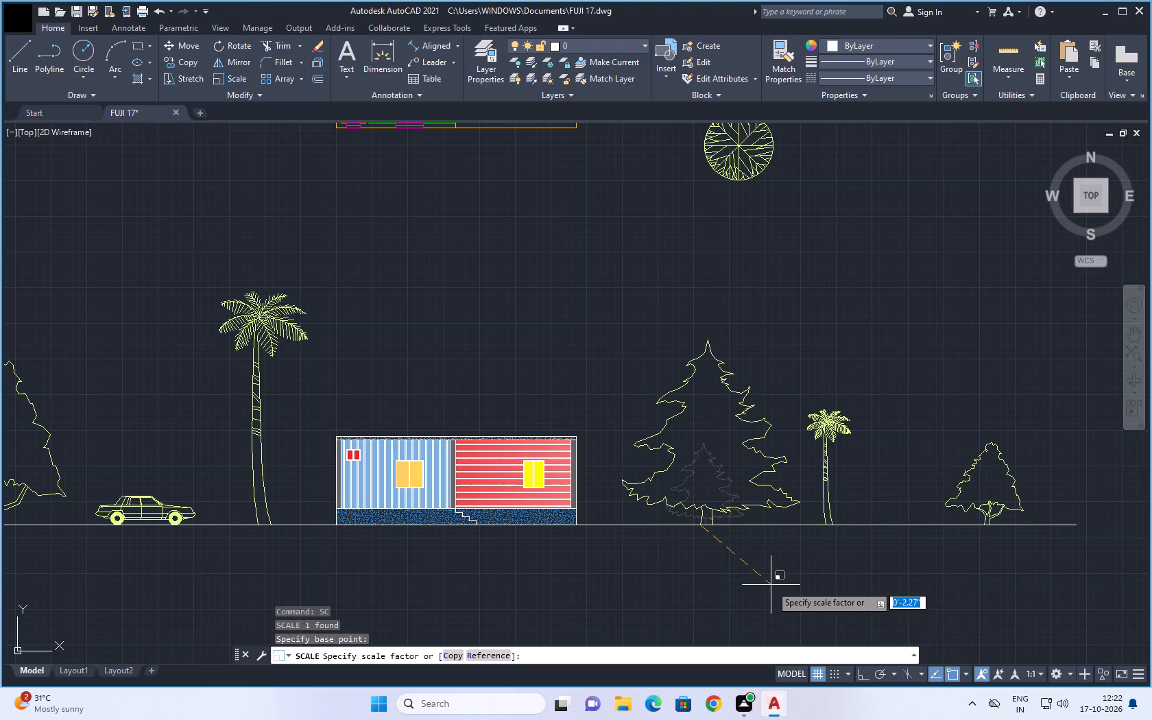
click(771, 585)
scroll(795, 586, down, 1)
Scale up the palm tree between the fir and the right broadleaf tree by a factor of about 2.1 from its trunk base.
middle_drag(807, 586, 583, 555)
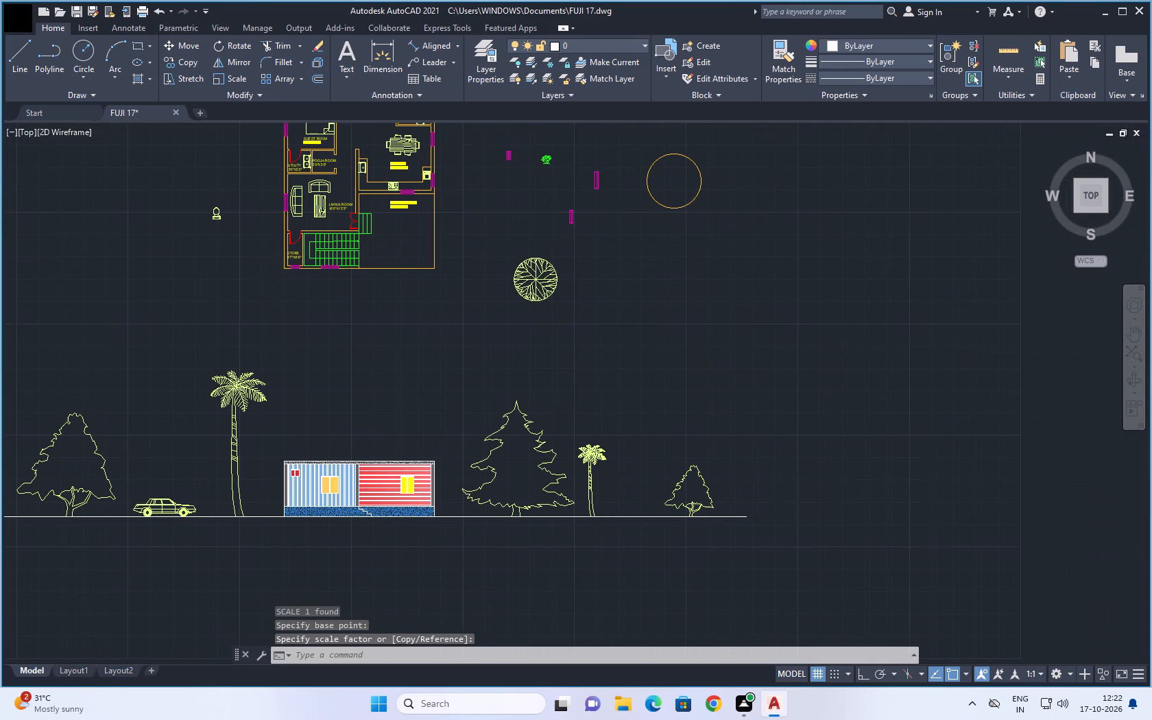
middle_drag(572, 552, 473, 540)
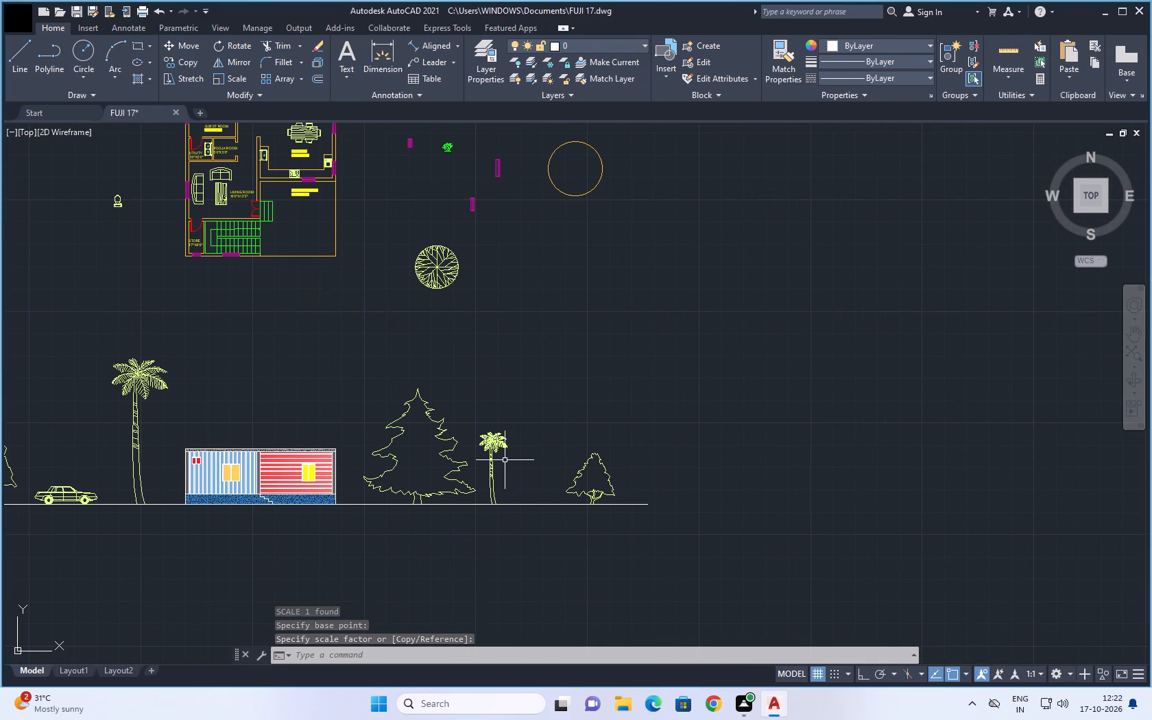
middle_drag(505, 460, 518, 424)
click(535, 377)
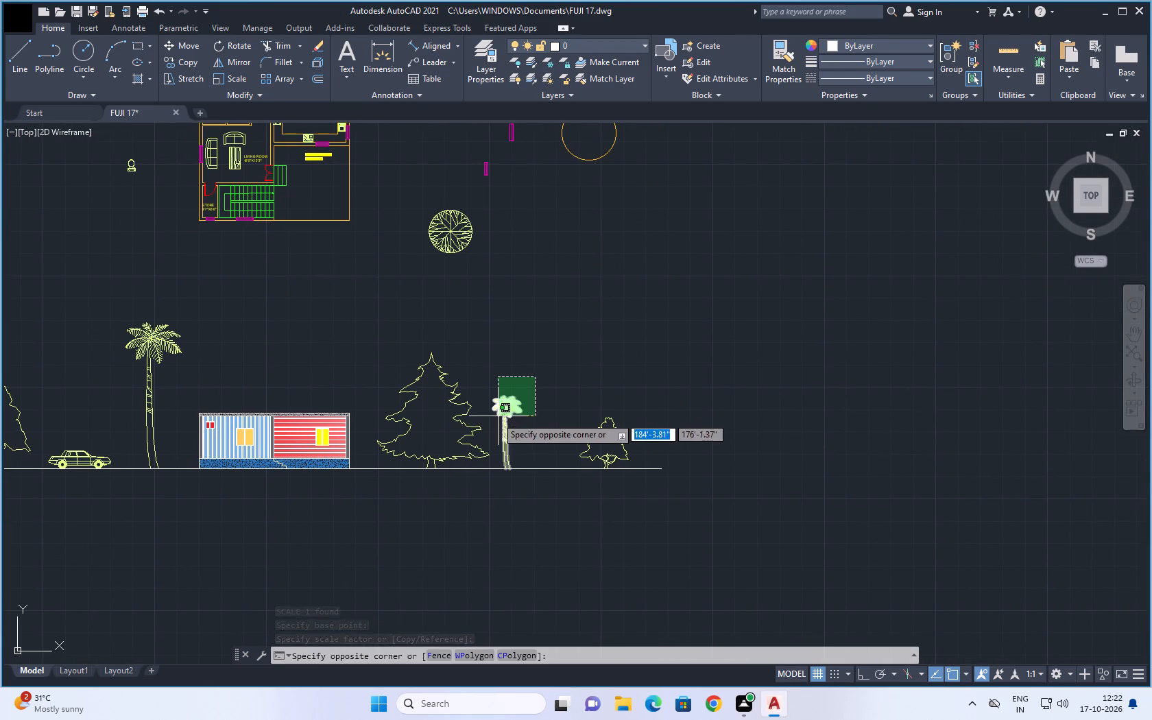
click(495, 422)
scroll(554, 519, up, 1)
middle_click(549, 503)
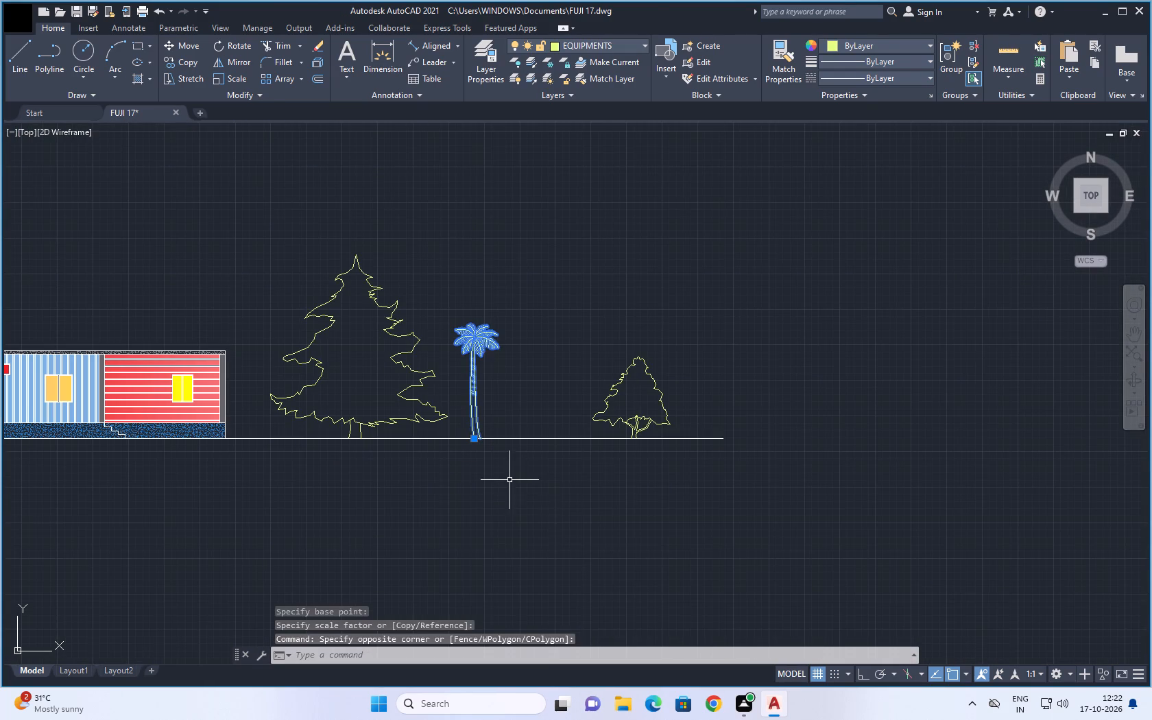
scroll(499, 472, up, 1)
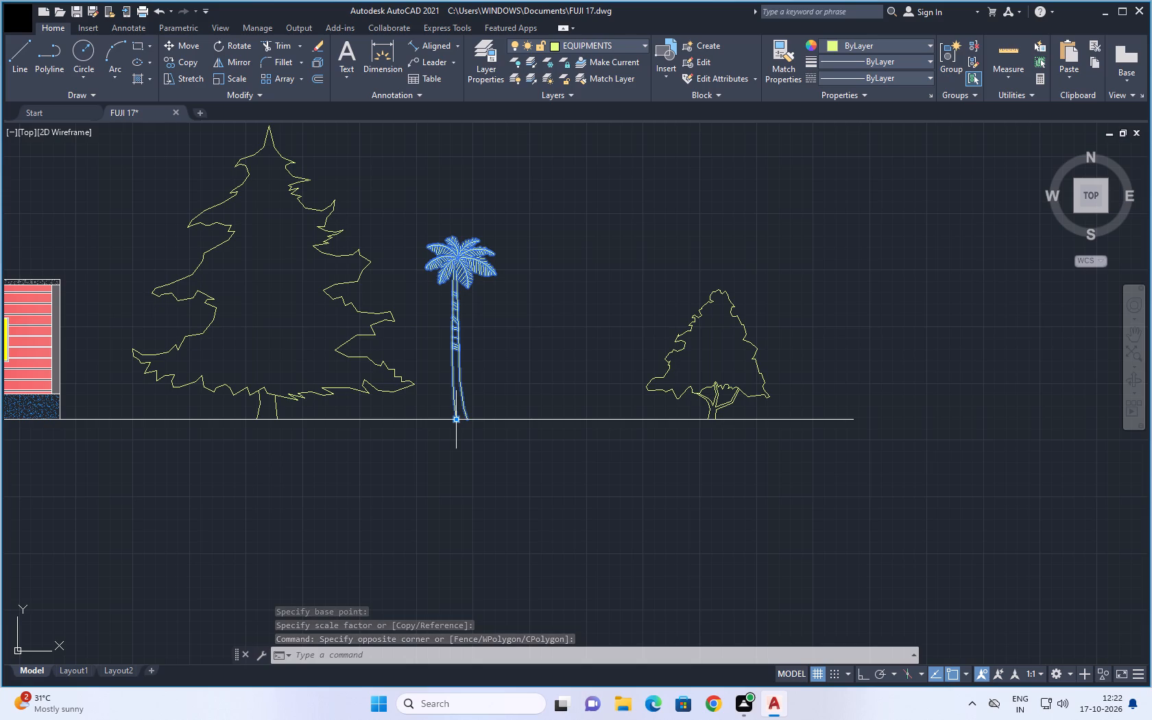
key(s)
key(c)
key(space)
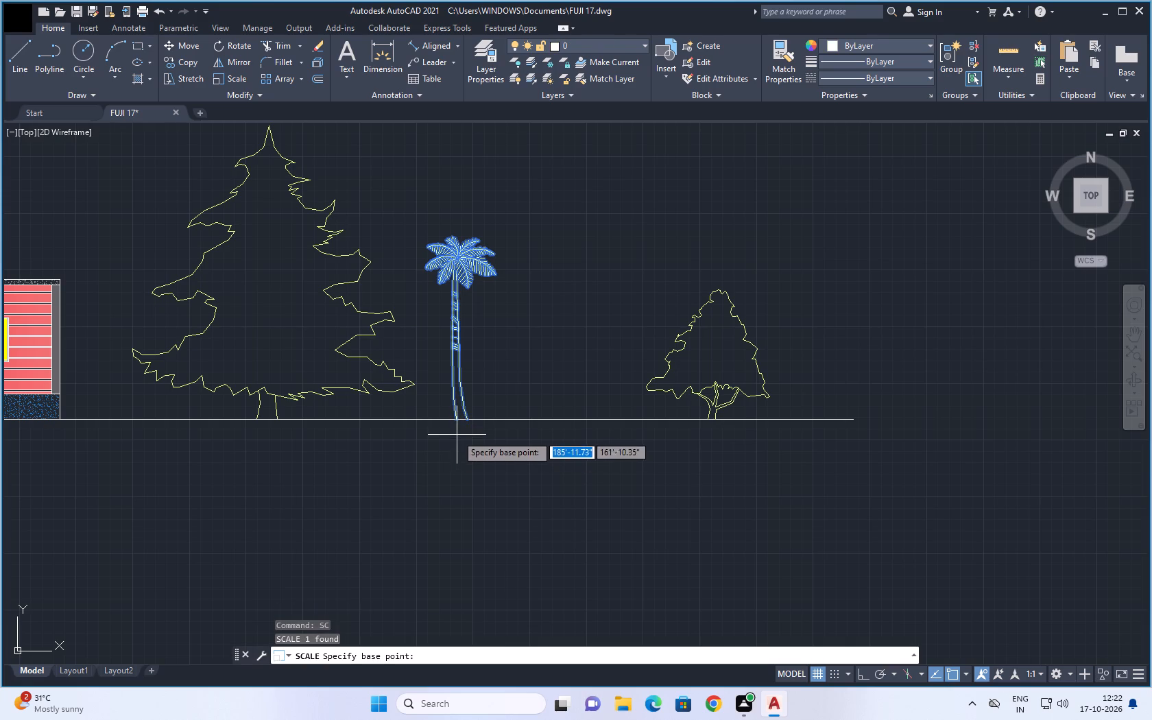
click(454, 424)
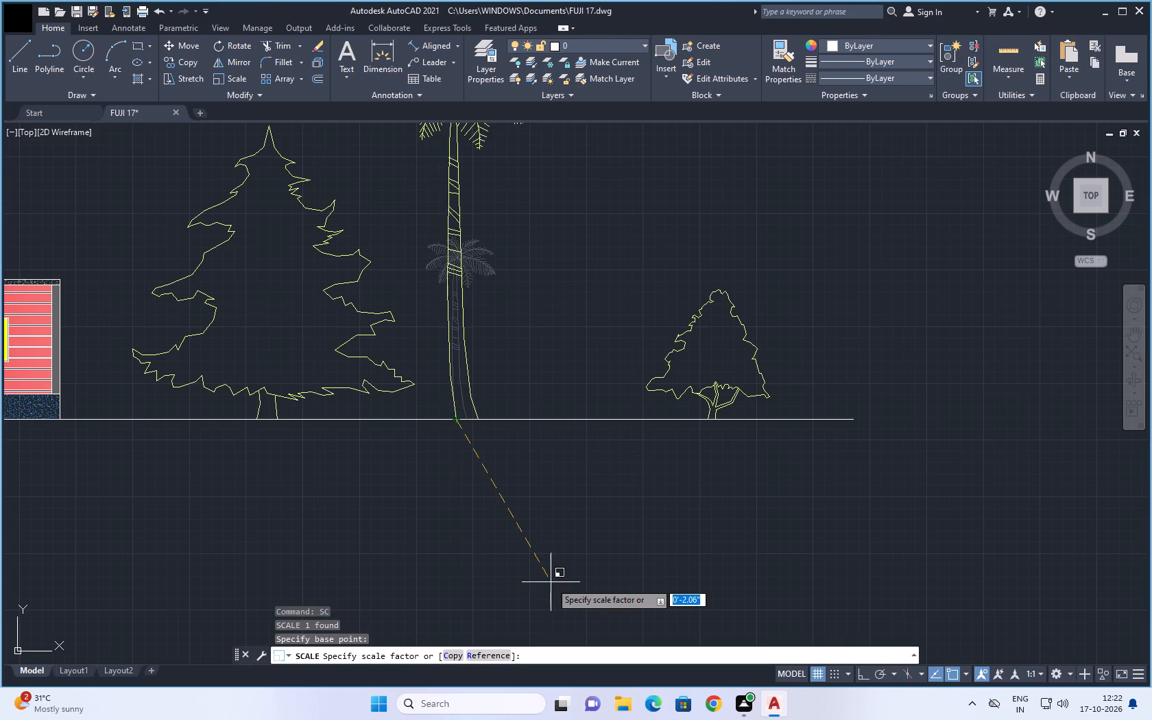
scroll(551, 582, down, 2)
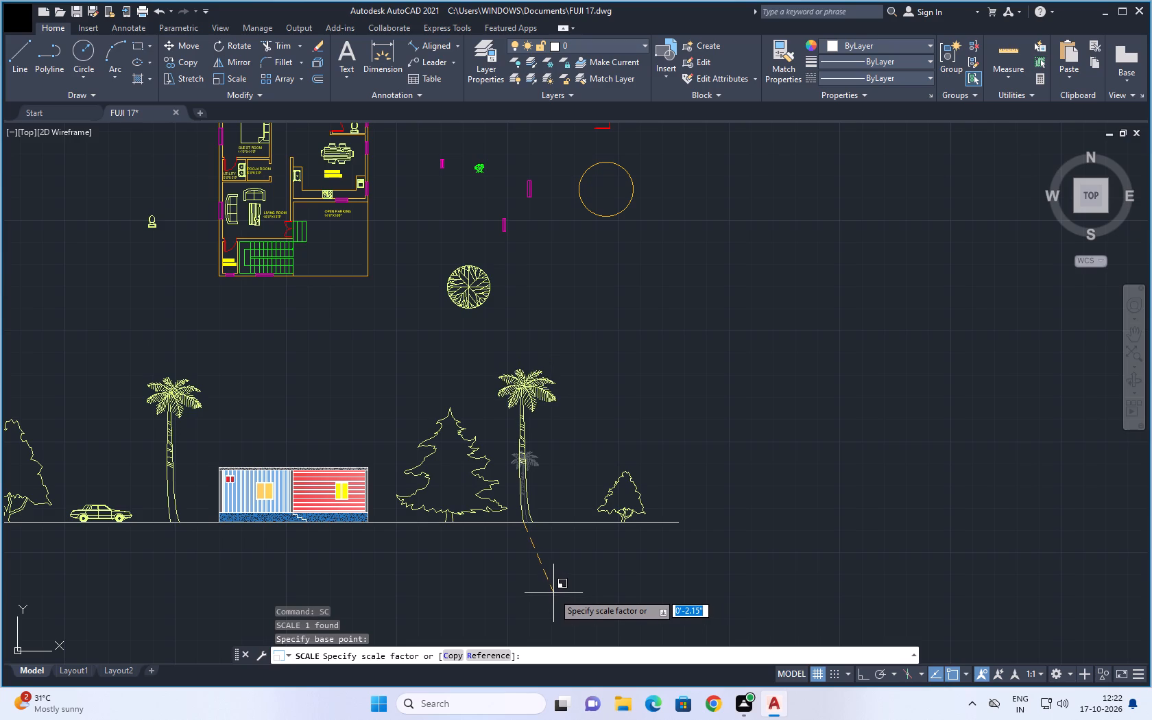
click(553, 592)
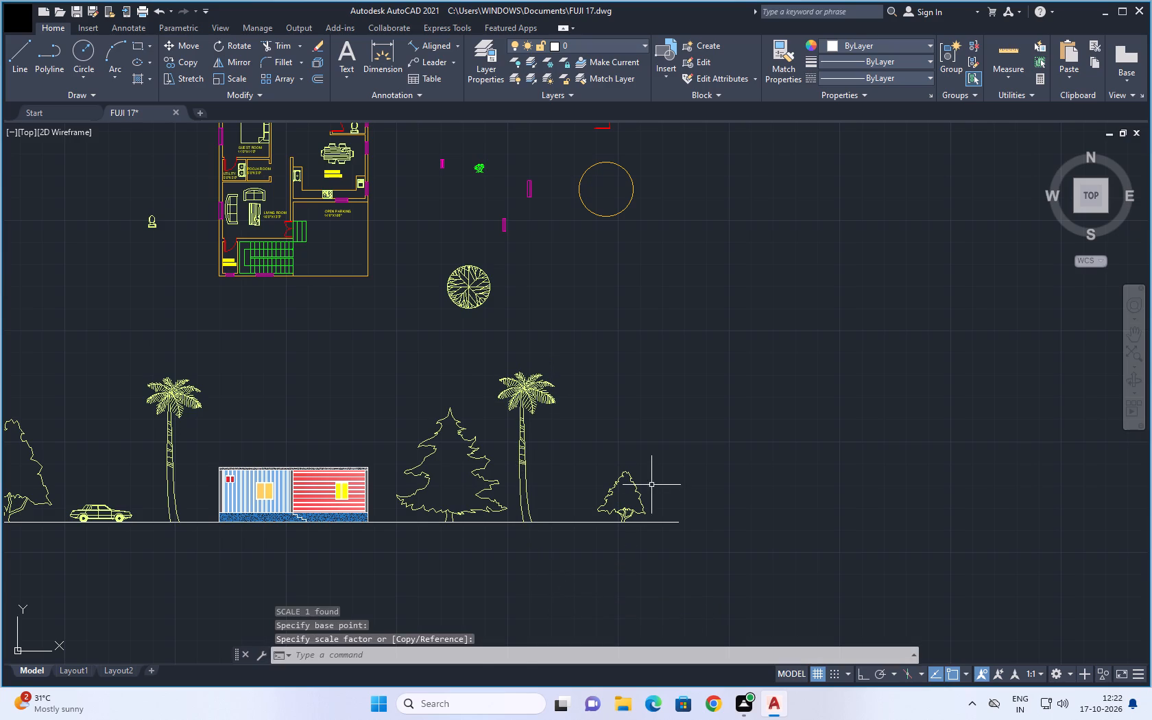
Scale up the broadleaf tree at the right end of the ground line by a factor of about 2.3 from its trunk base.
click(653, 483)
click(602, 495)
scroll(624, 549, up, 4)
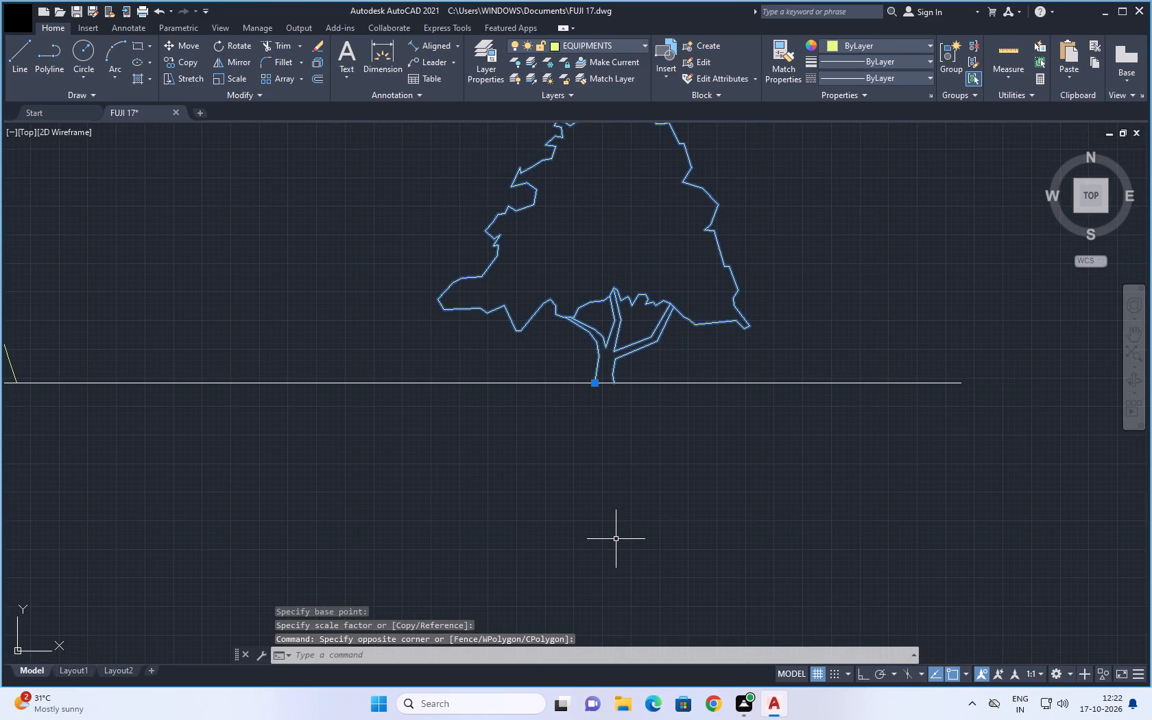
text(SSC)
key(space)
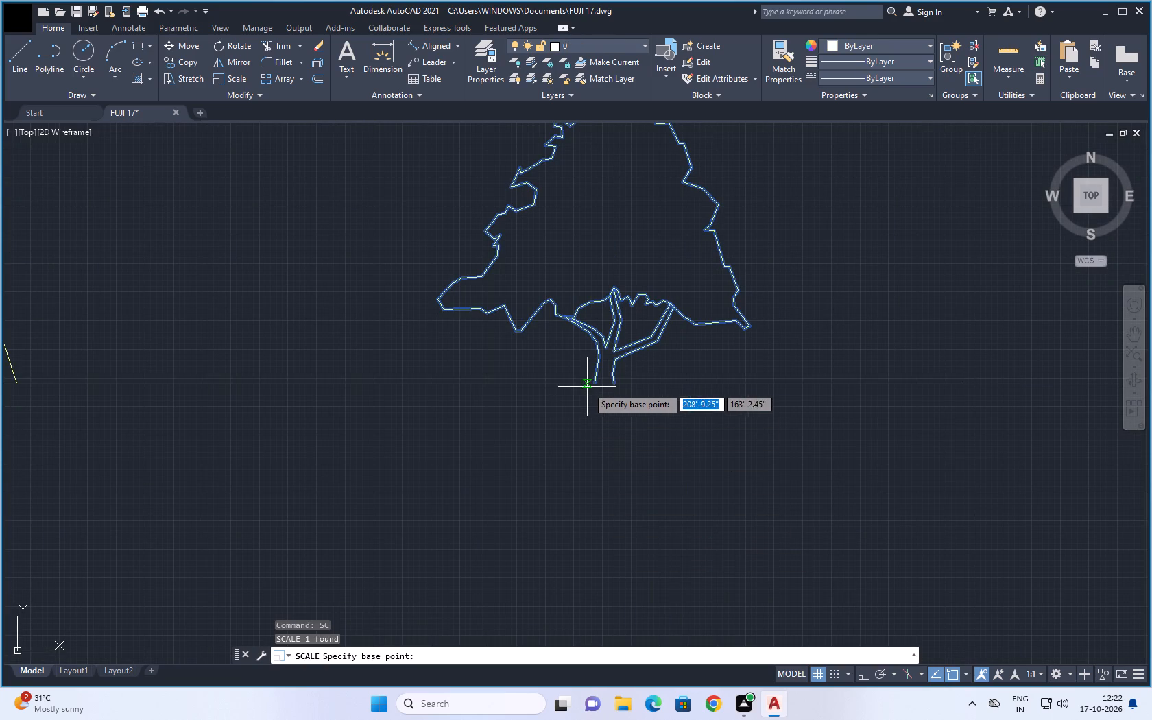
click(593, 385)
scroll(739, 555, down, 4)
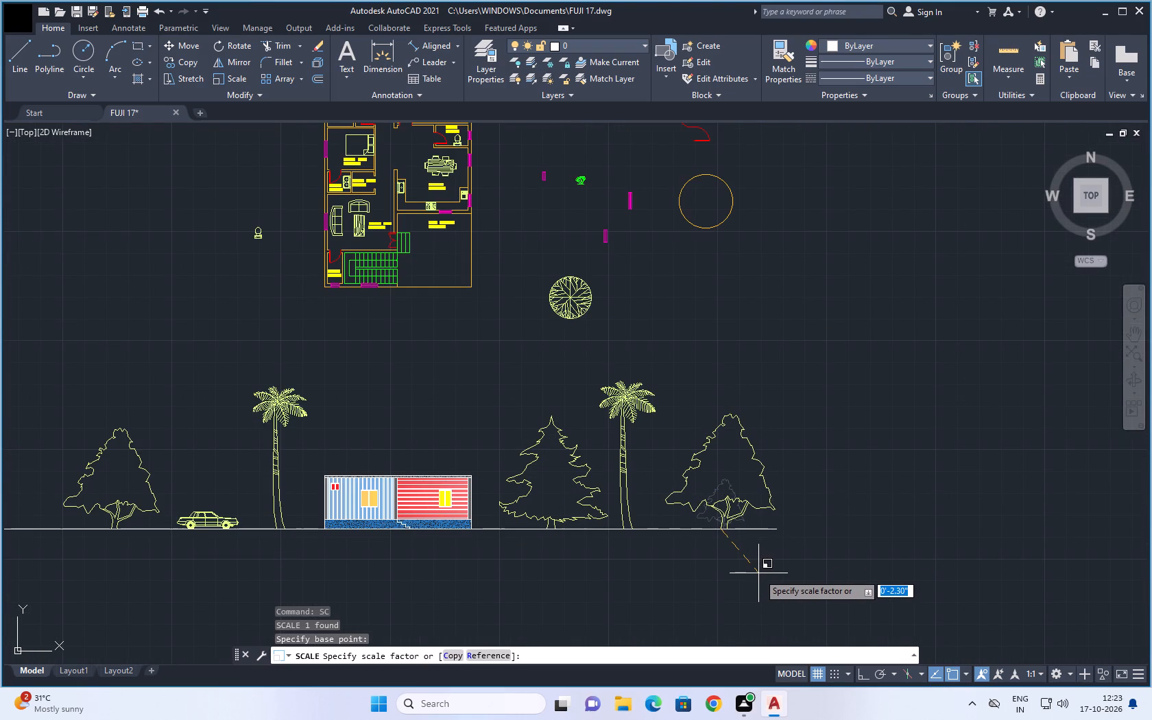
click(756, 574)
scroll(784, 560, down, 1)
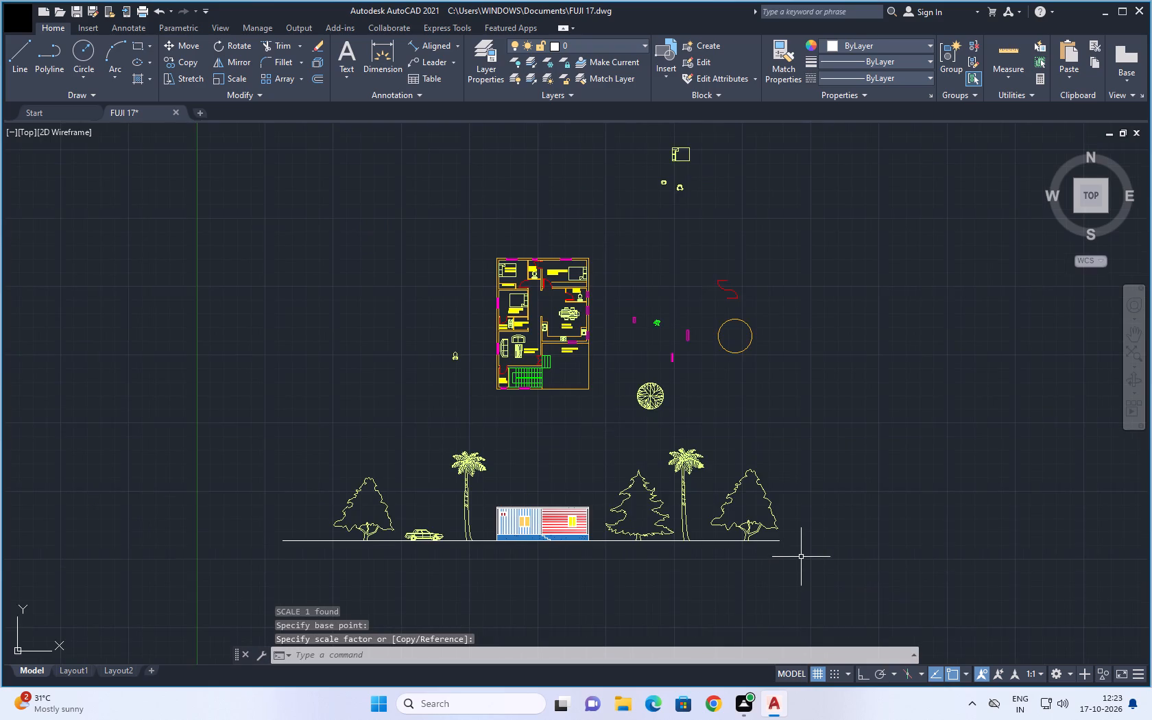
Shorten the ground line left of the building to about 65'-3" by bringing its outer end in near the broadleaf tree.
middle_drag(794, 555, 678, 539)
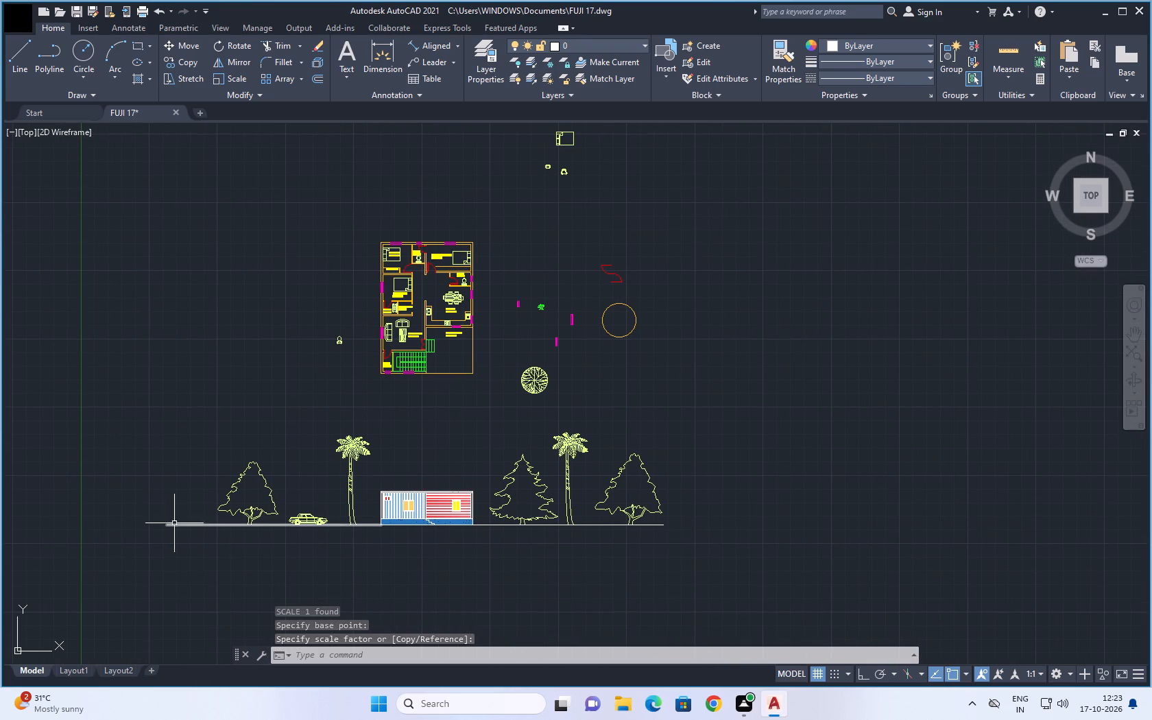
click(181, 525)
scroll(169, 537, up, 2)
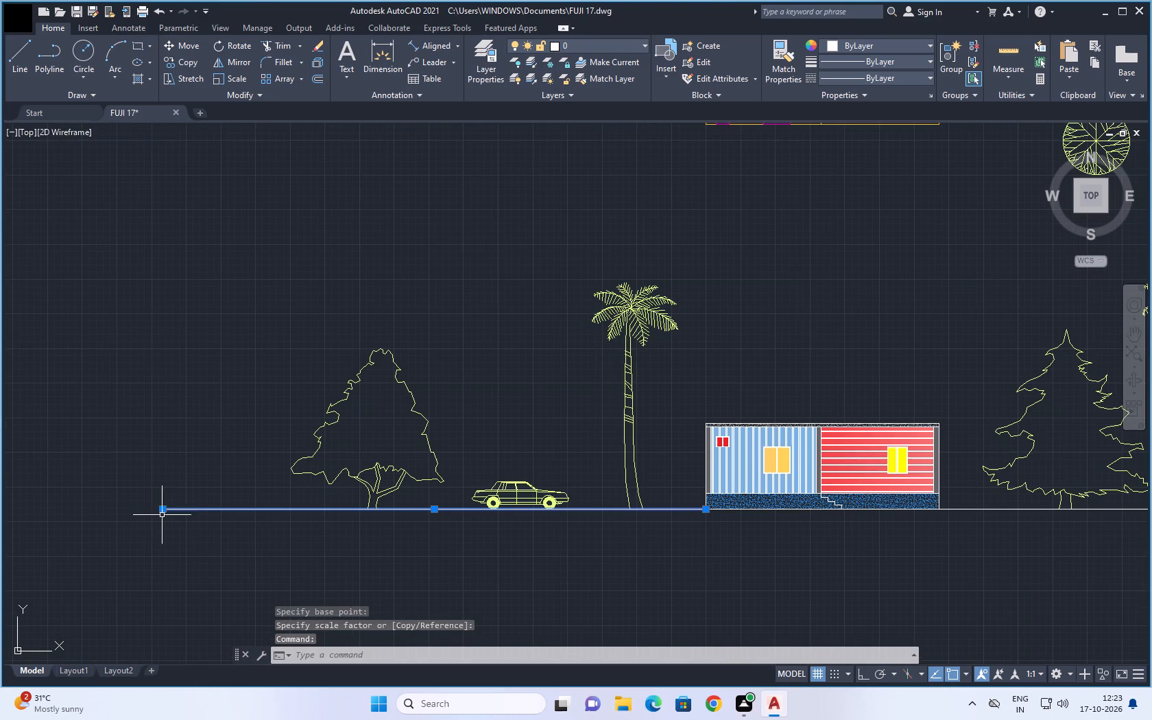
click(163, 512)
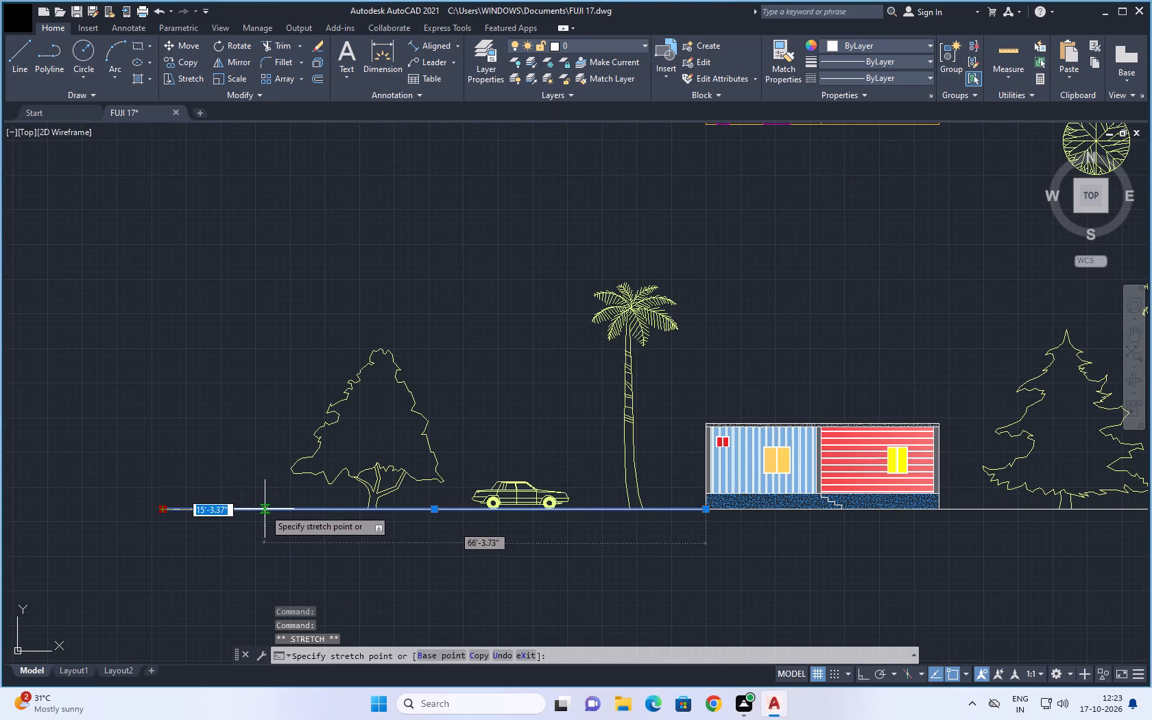
click(271, 508)
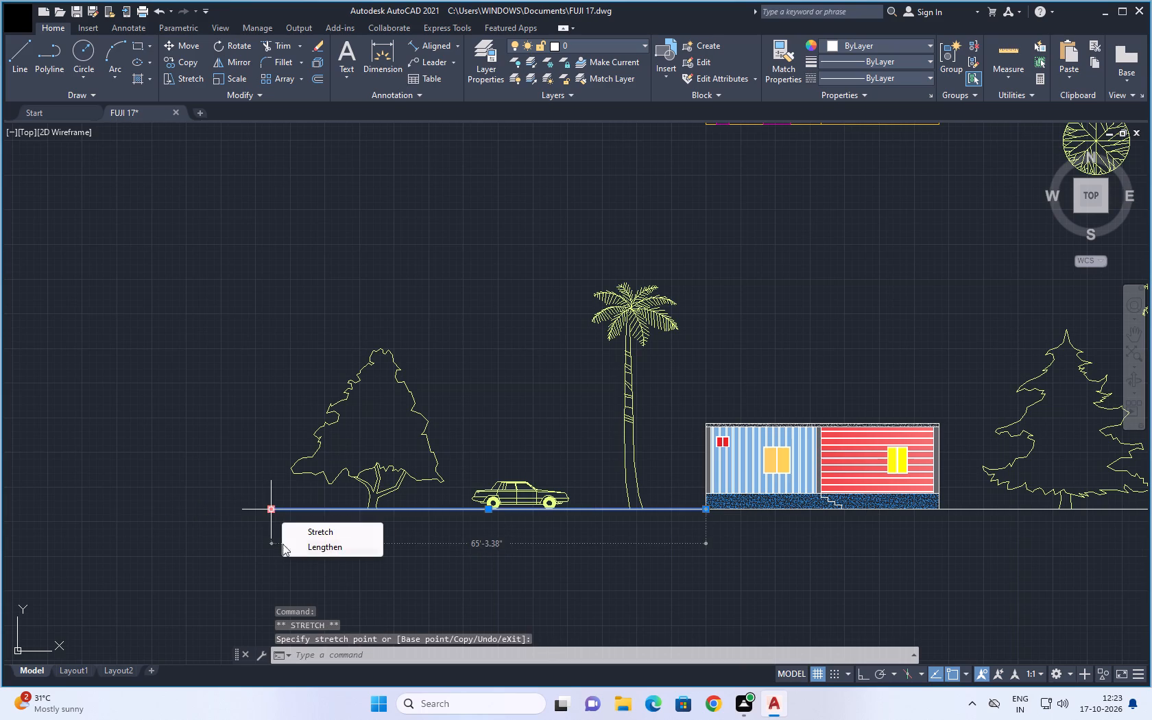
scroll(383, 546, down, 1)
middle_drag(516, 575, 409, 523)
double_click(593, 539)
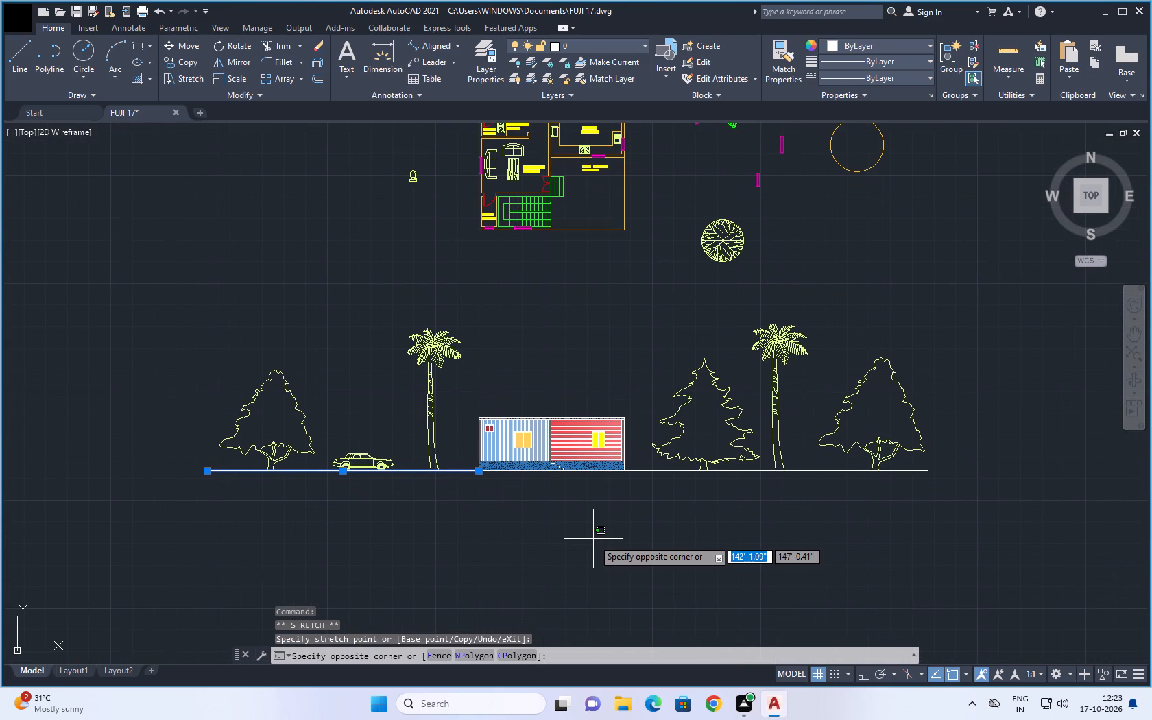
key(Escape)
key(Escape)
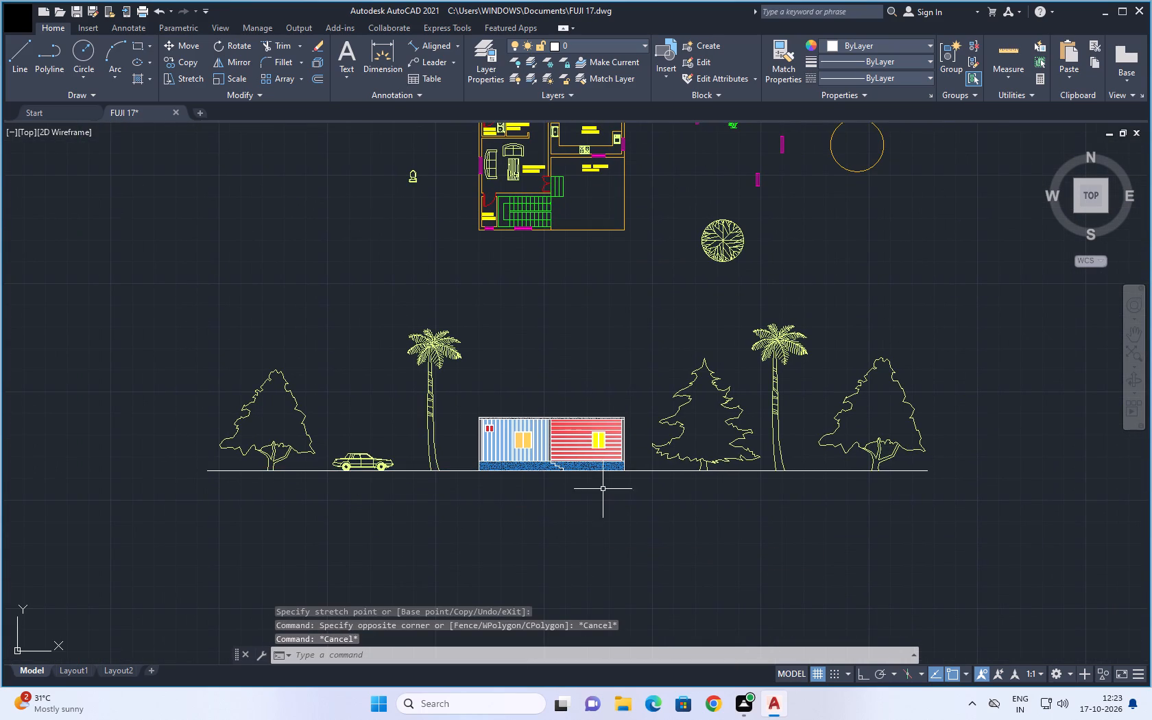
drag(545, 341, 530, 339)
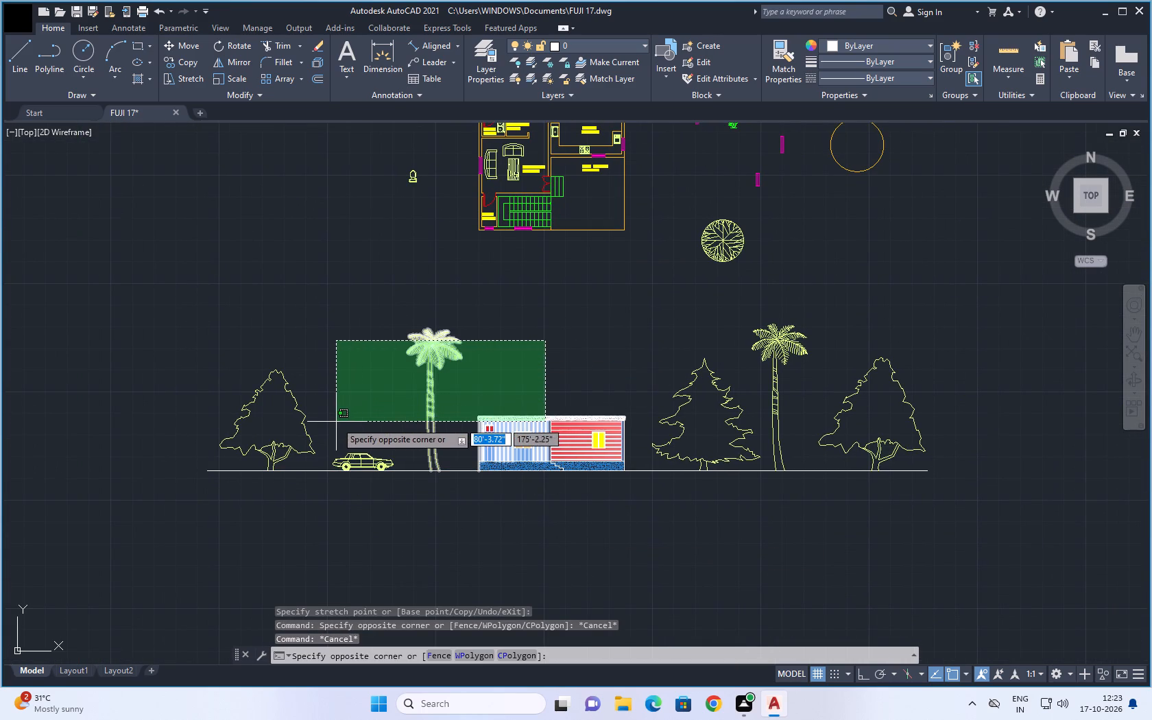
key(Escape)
Move the three trees, both palms and the car of the elevation onto layer 0.
click(455, 317)
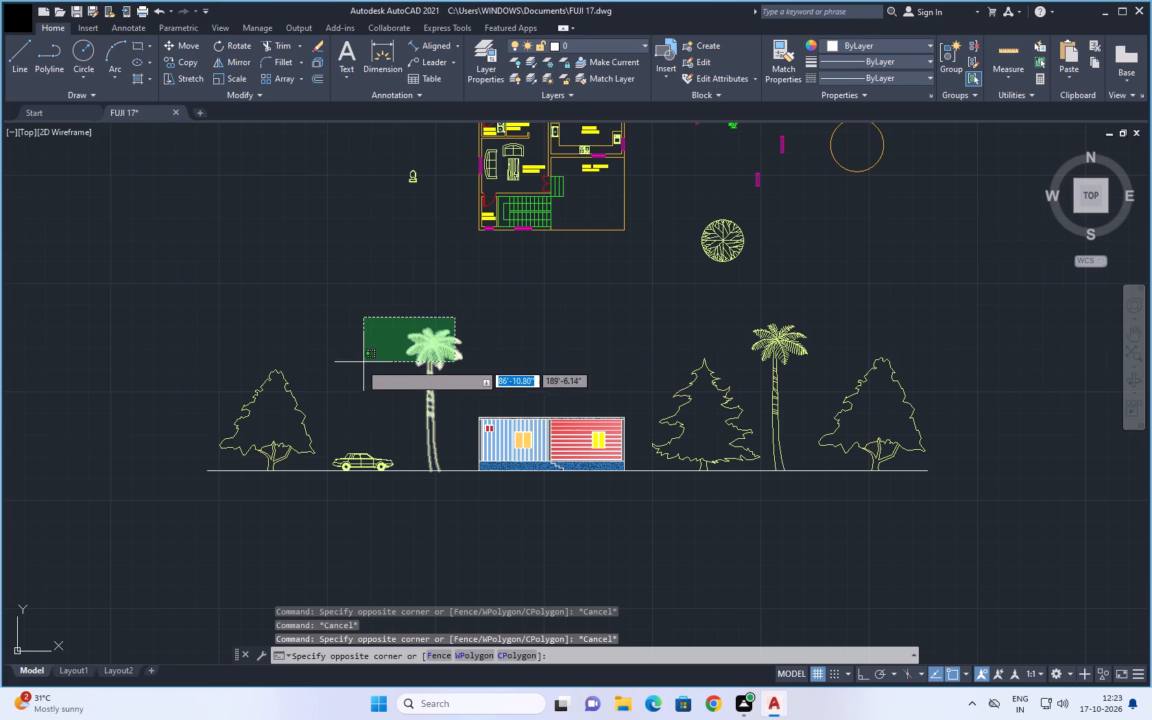
click(238, 459)
click(971, 290)
click(675, 434)
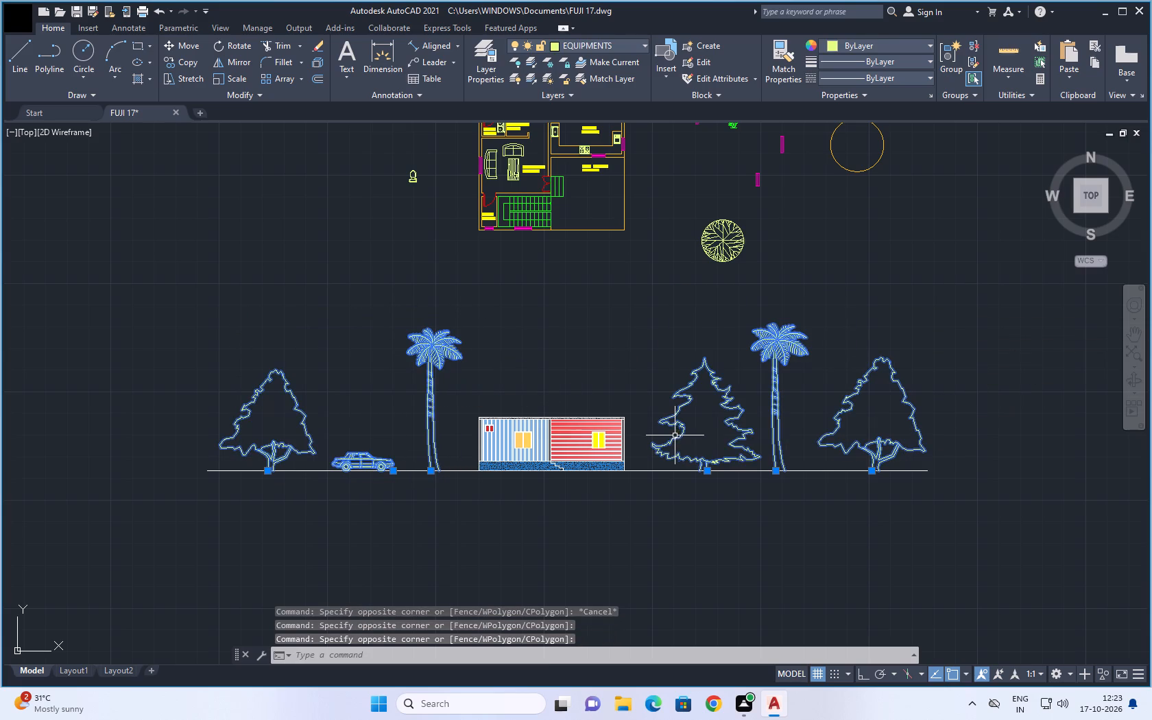
click(643, 45)
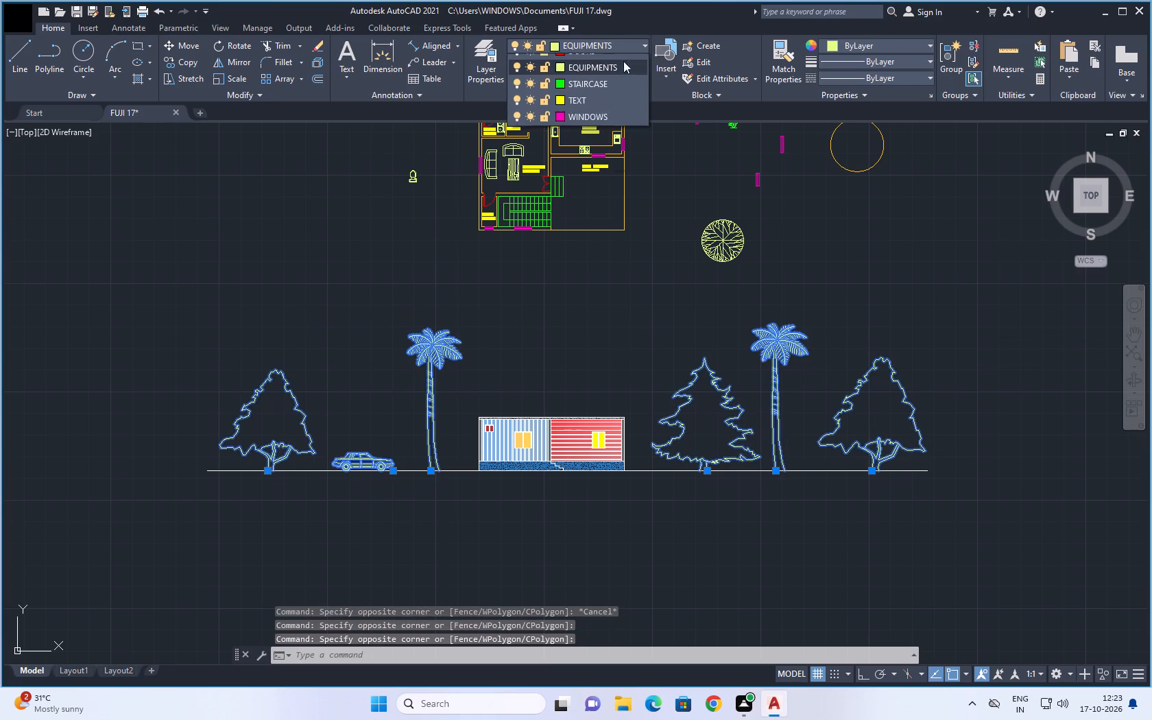
click(581, 65)
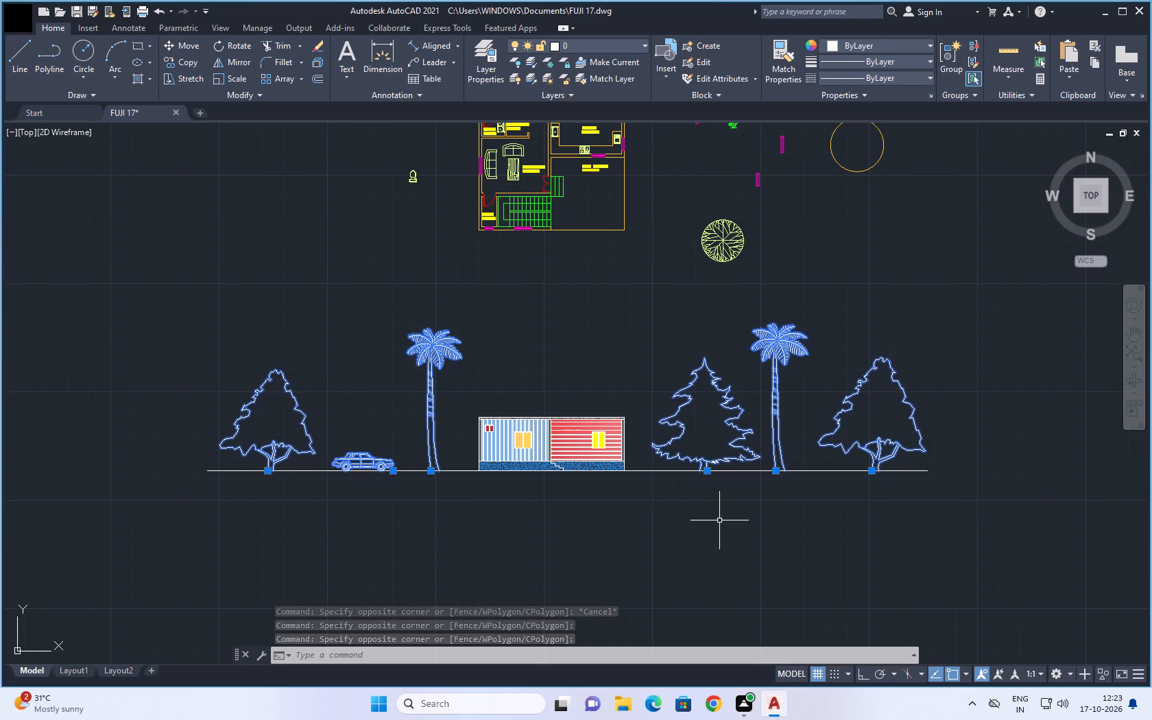
key(Escape)
key(Escape)
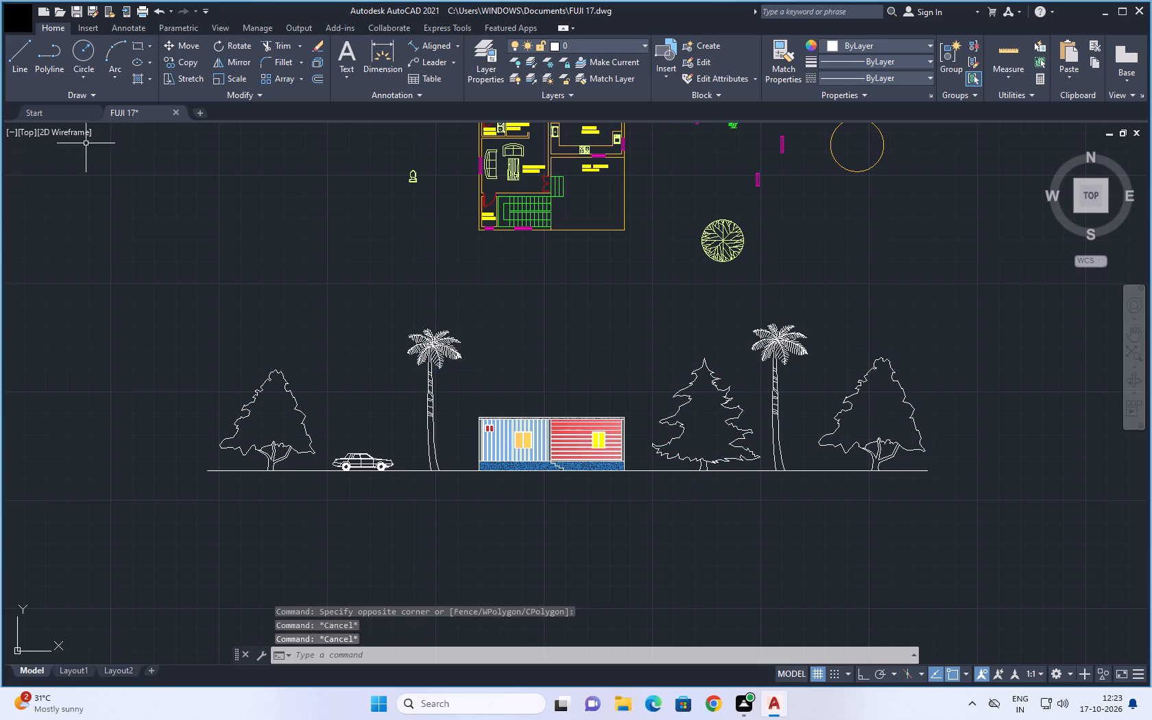
Fill the fir tree and the left broadleaf tree's crown with a gradient from green 88,186,72 to green 19,155,72.
click(149, 79)
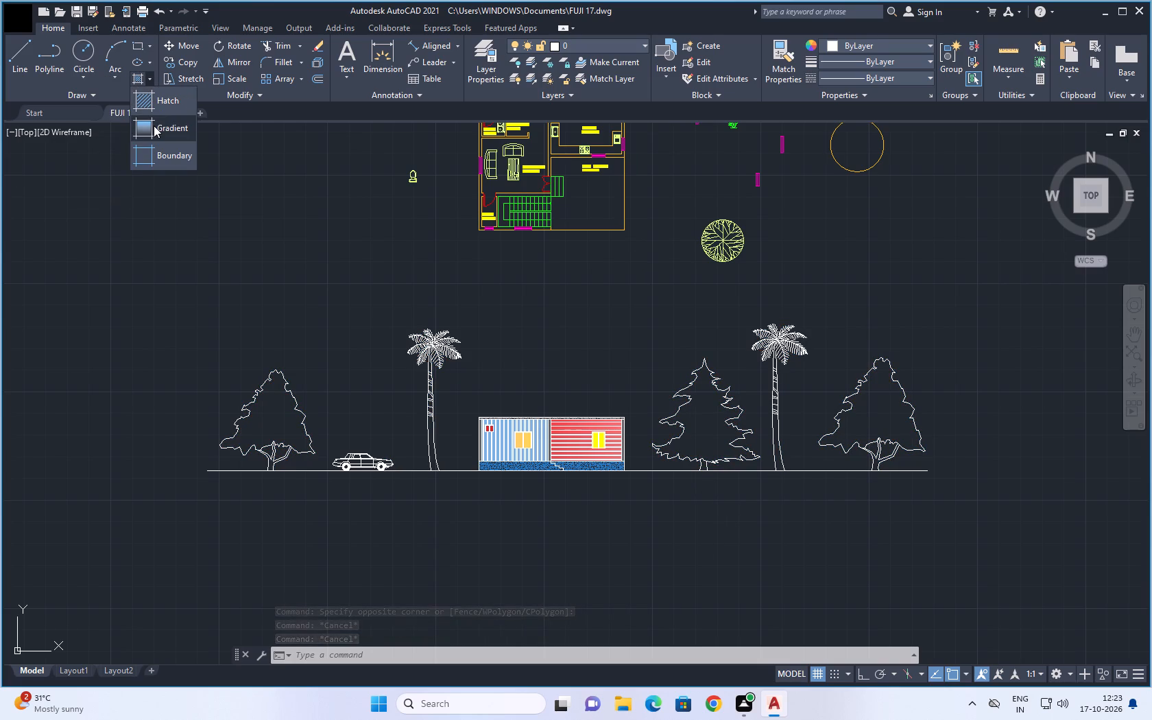
click(154, 125)
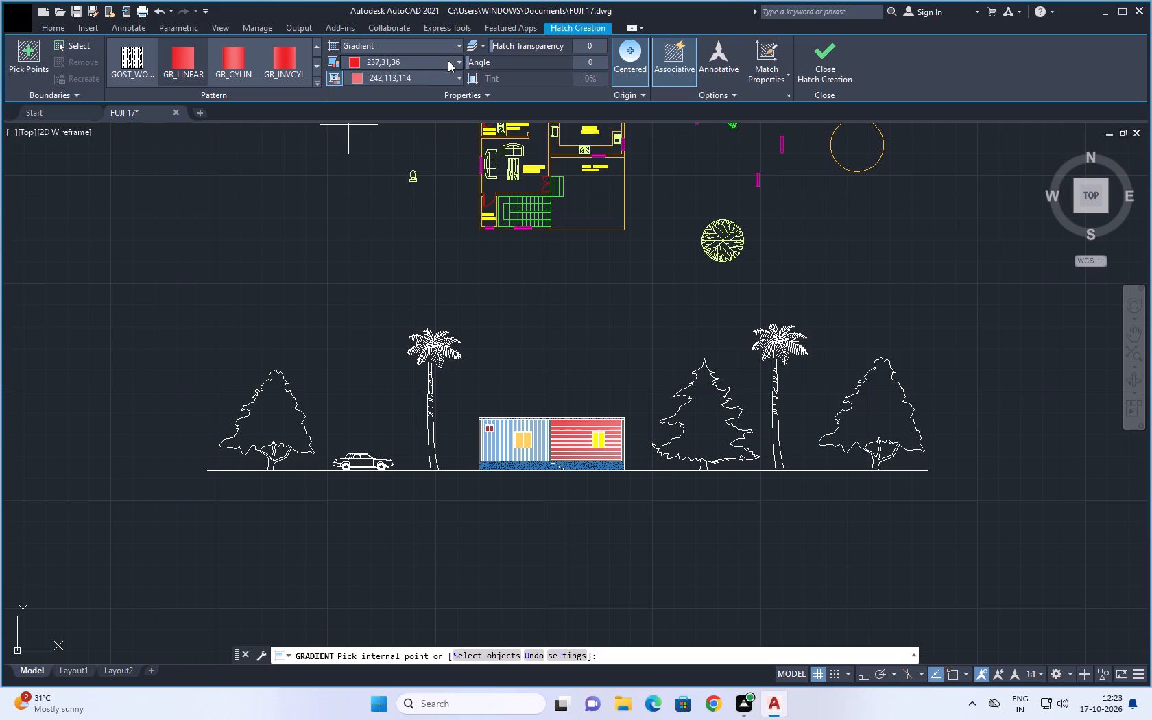
click(453, 58)
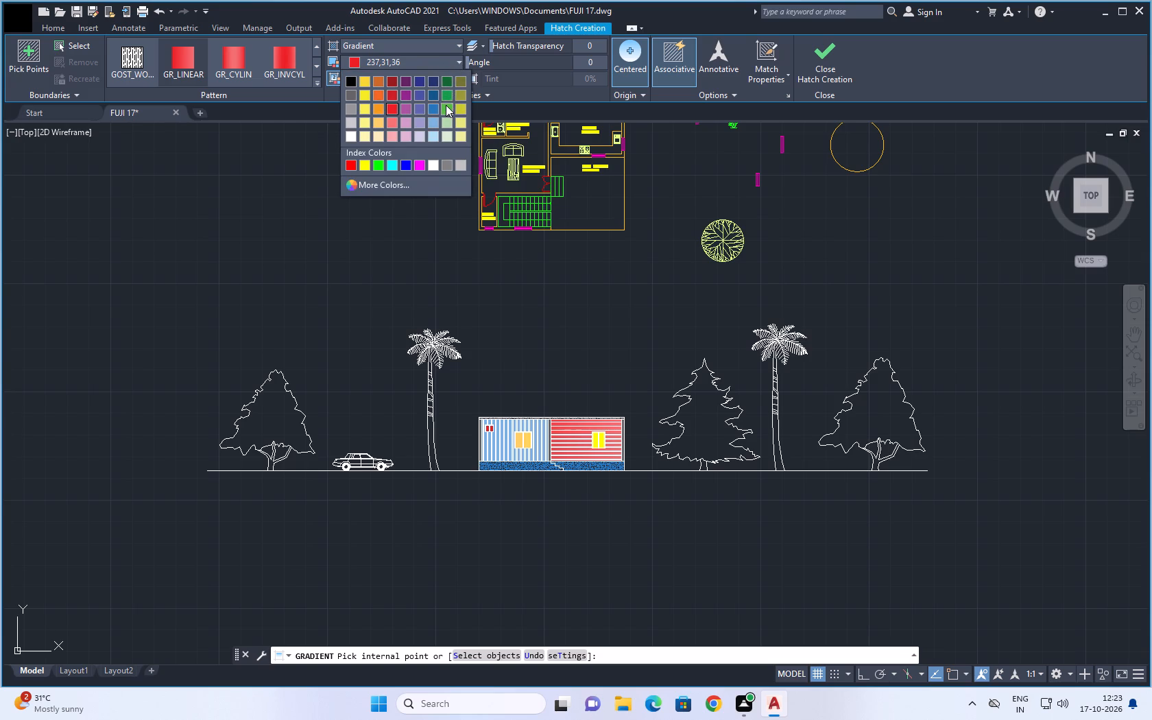
click(446, 105)
click(424, 75)
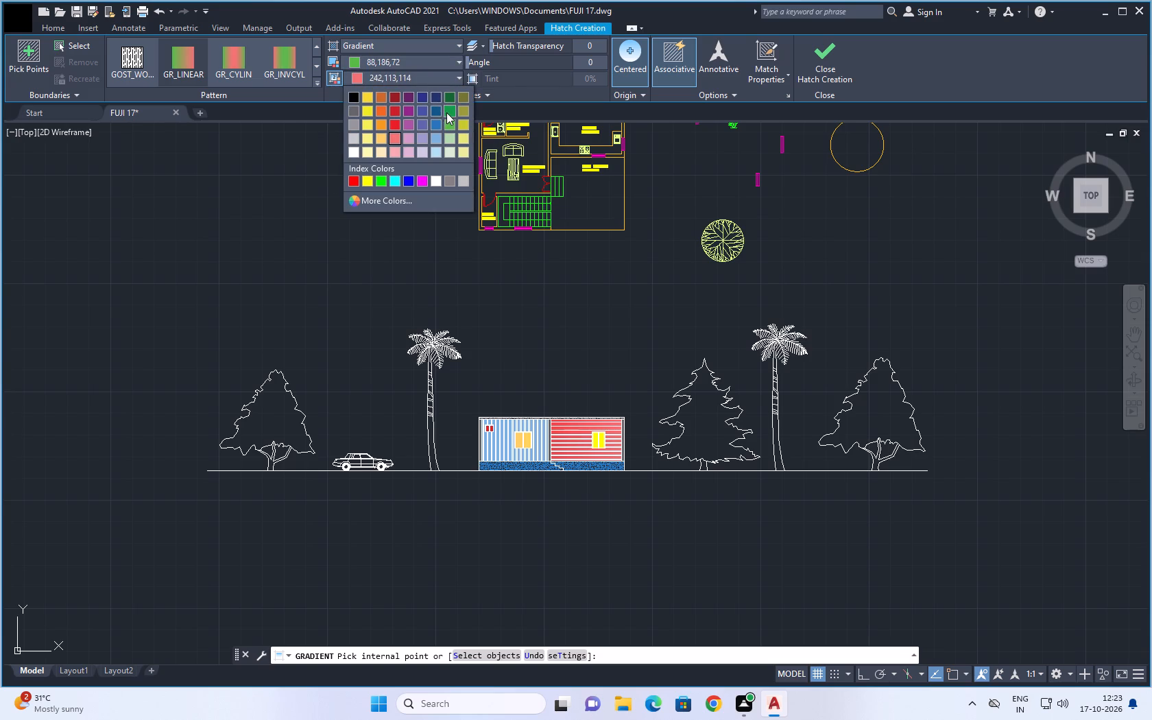
click(448, 111)
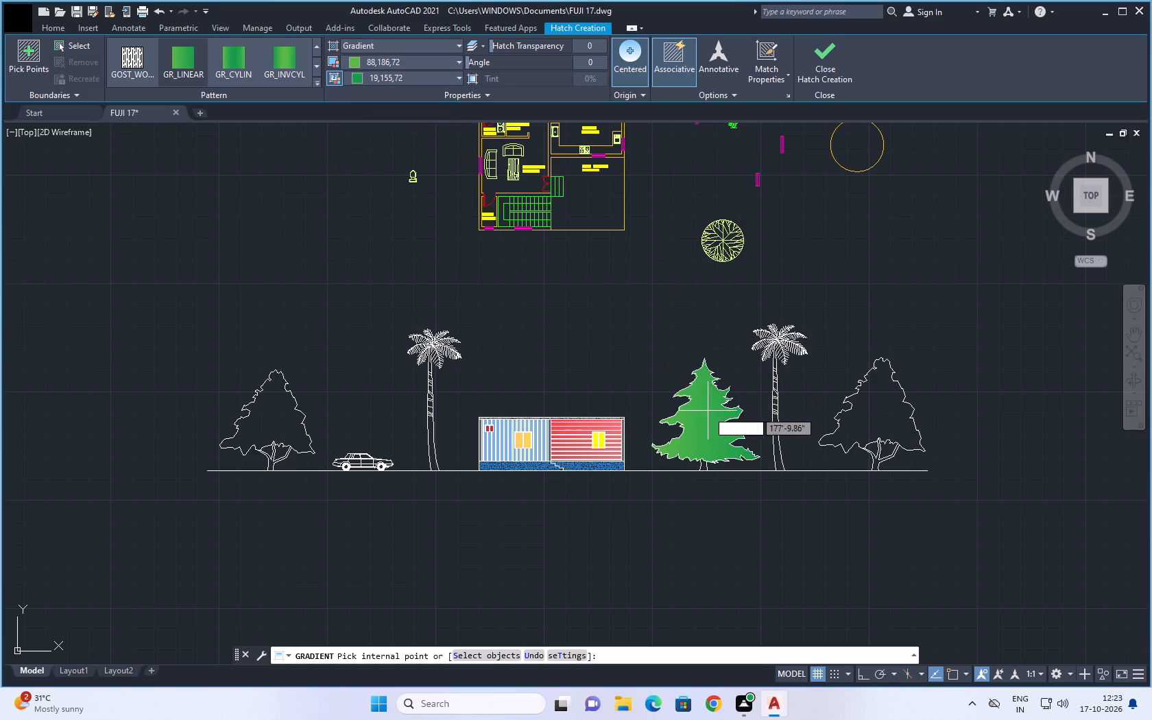
click(708, 411)
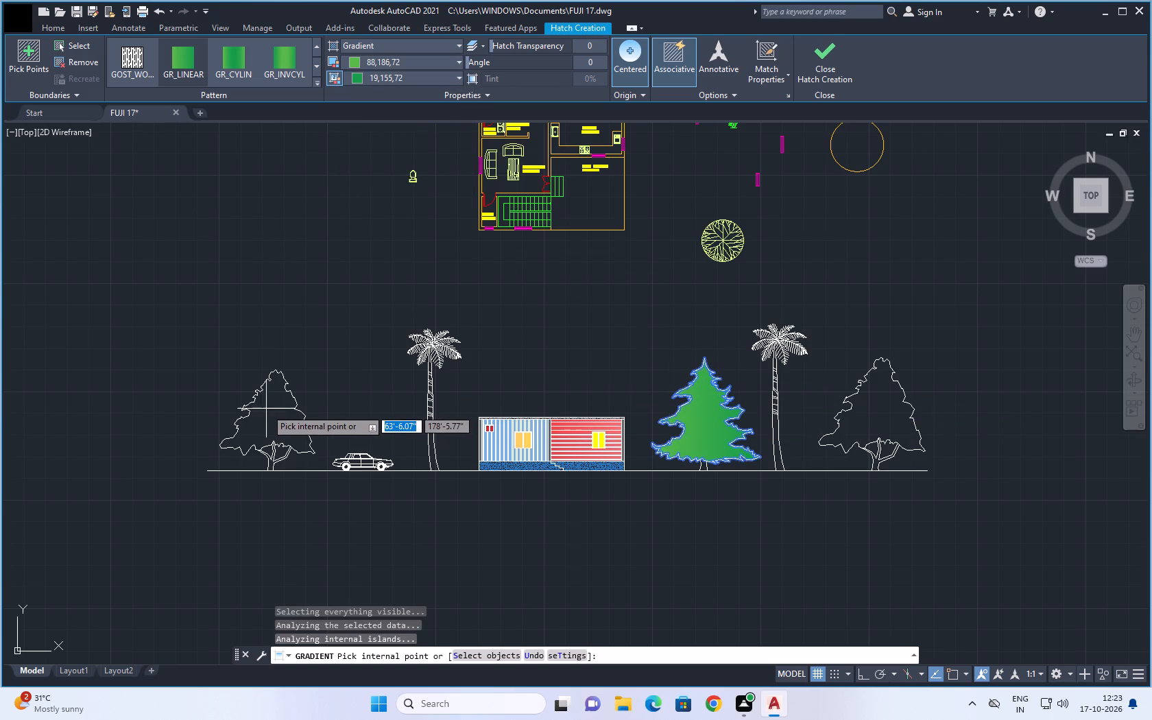
click(267, 409)
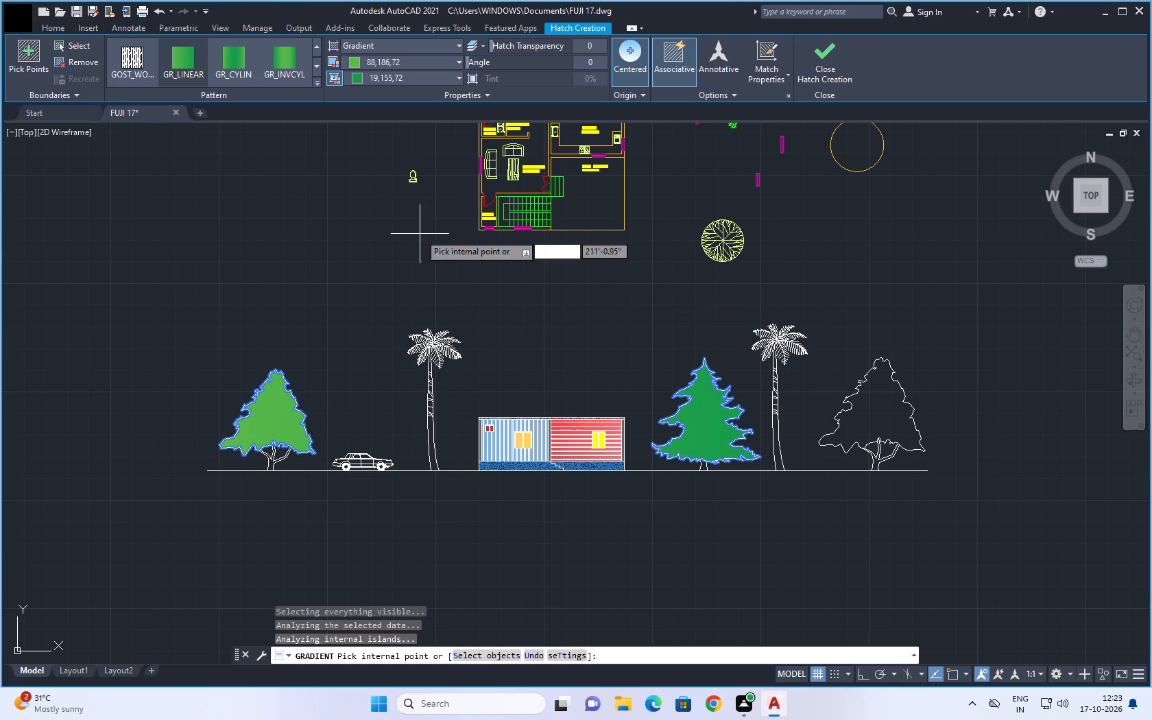
click(811, 56)
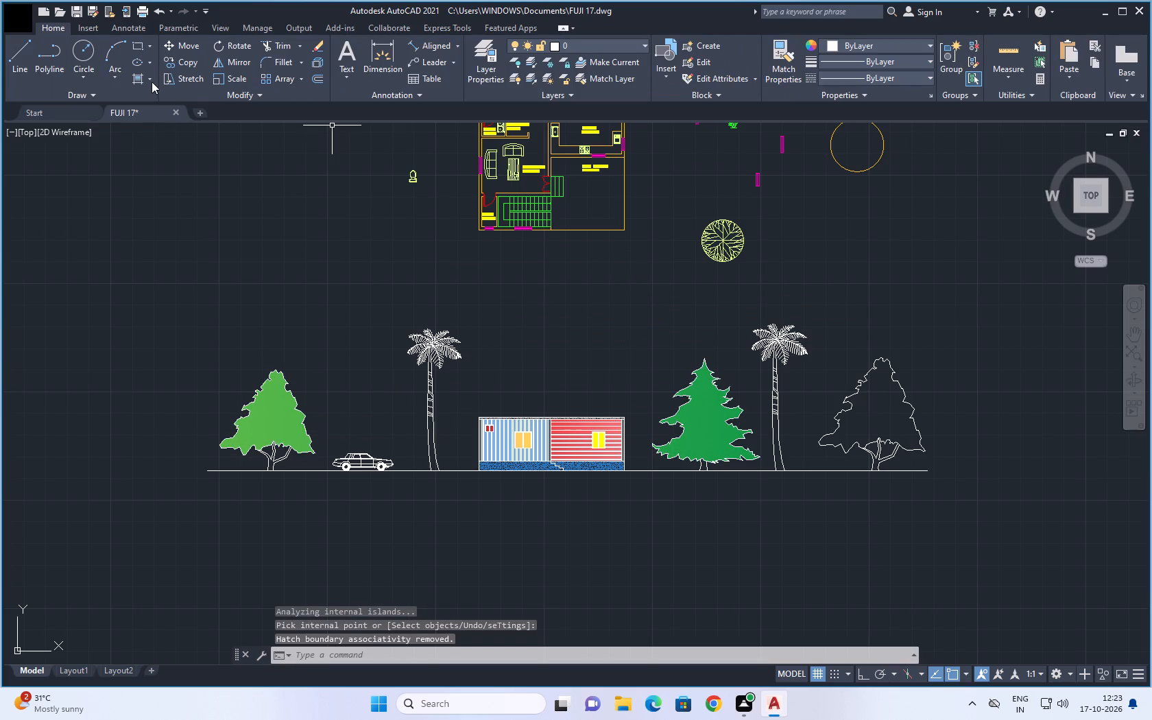
Fill the crown of the broadleaf tree at the right end with a solid dark green 19,103,52 hatch.
click(152, 77)
click(157, 125)
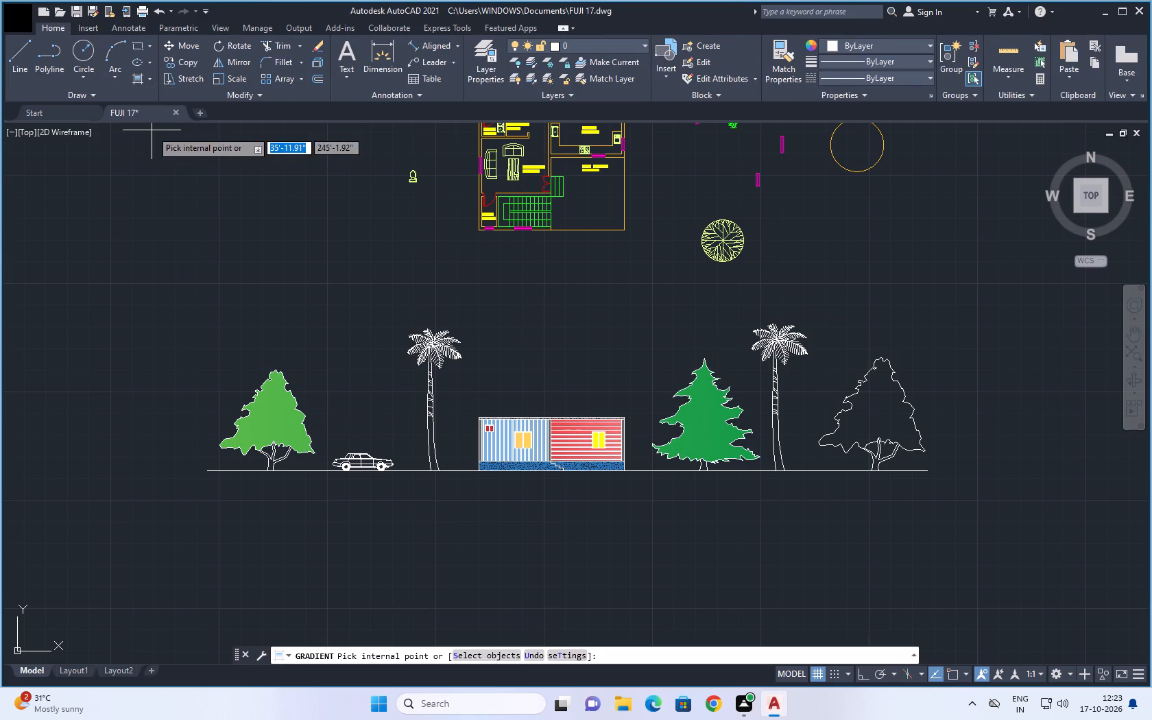
click(453, 46)
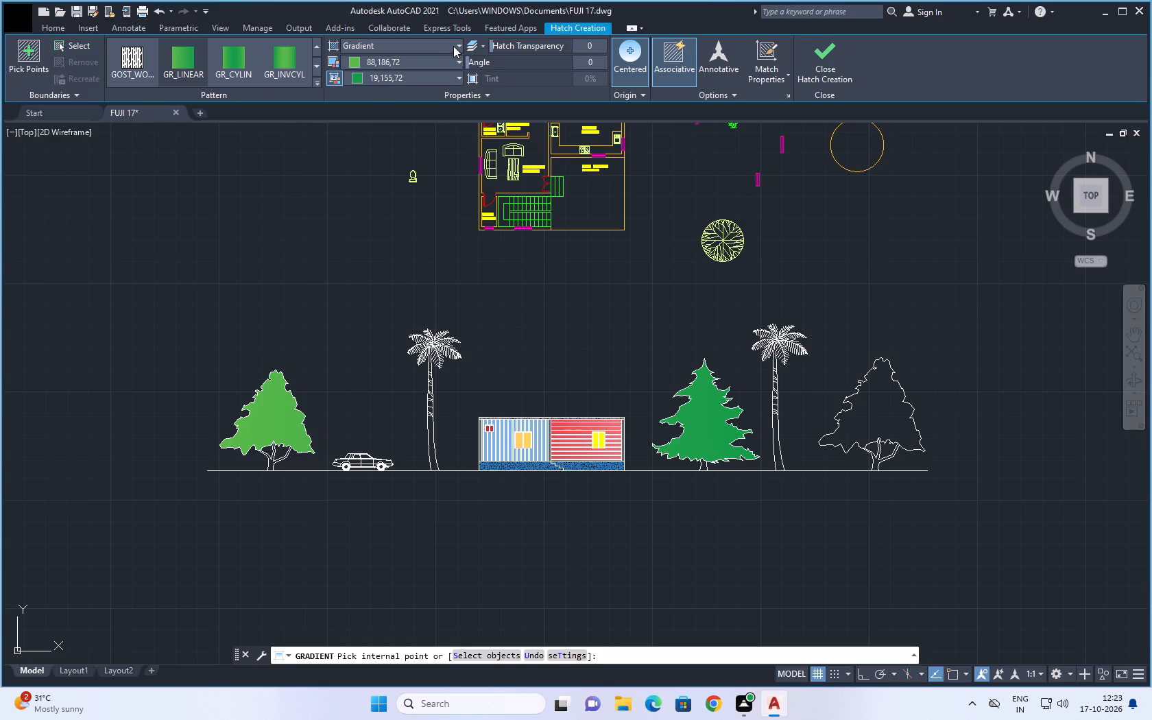
click(410, 60)
click(455, 62)
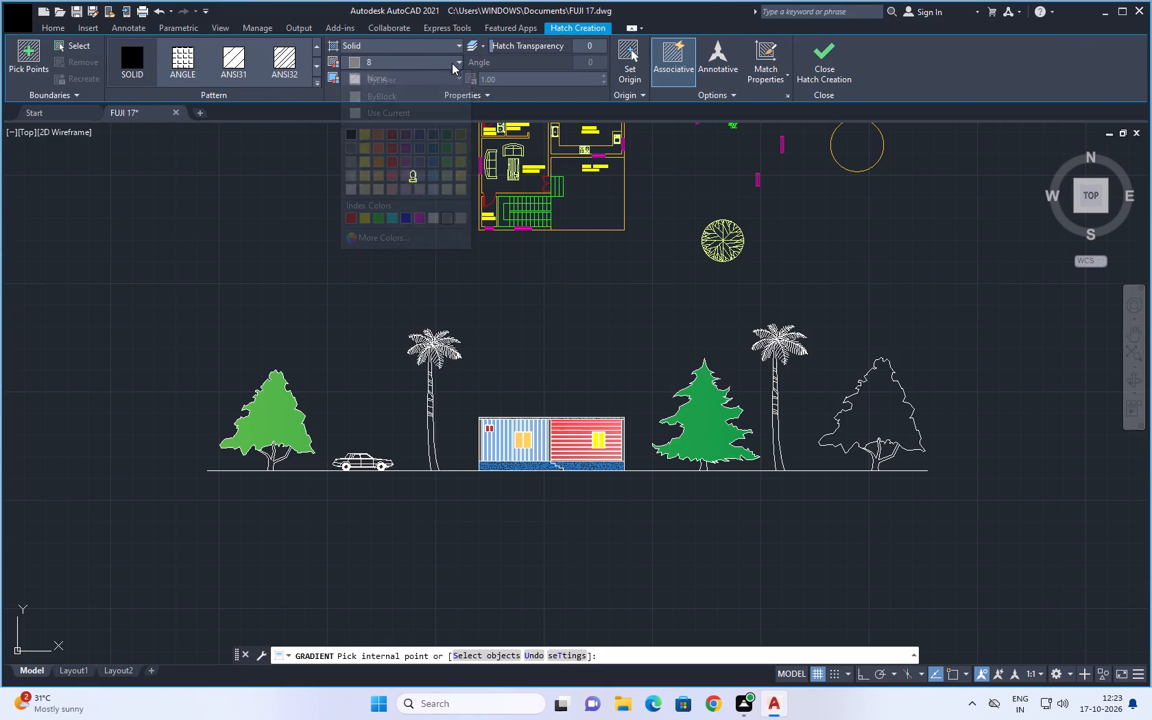
click(444, 132)
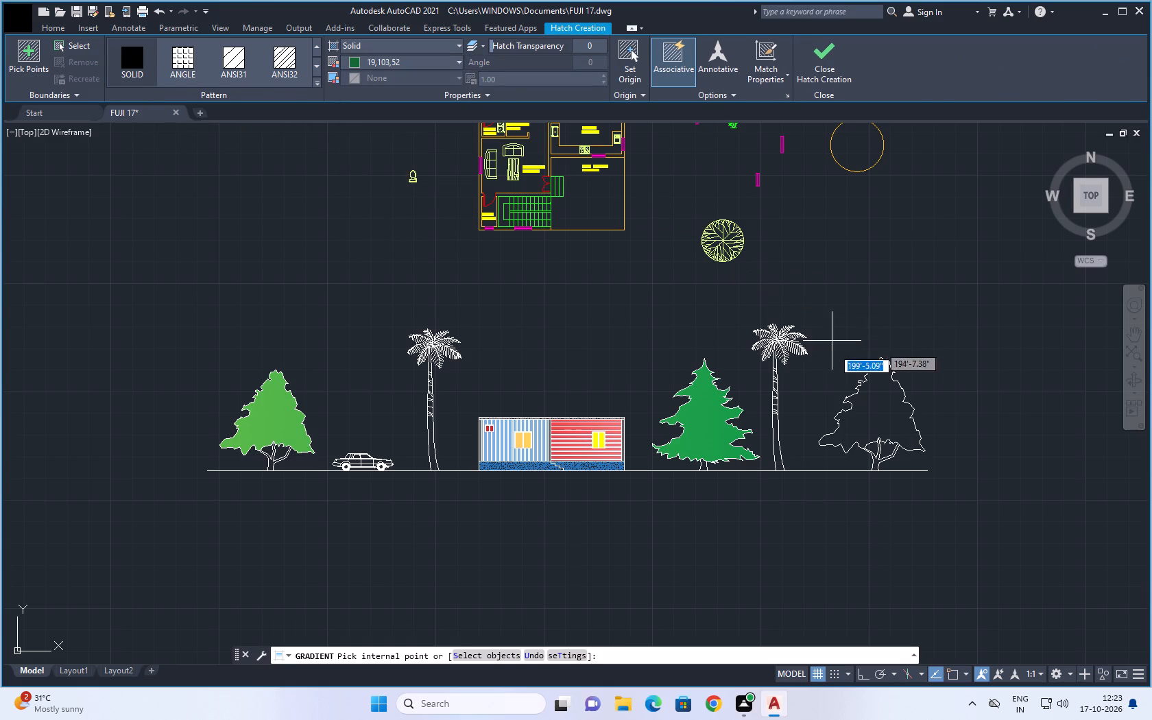
click(872, 396)
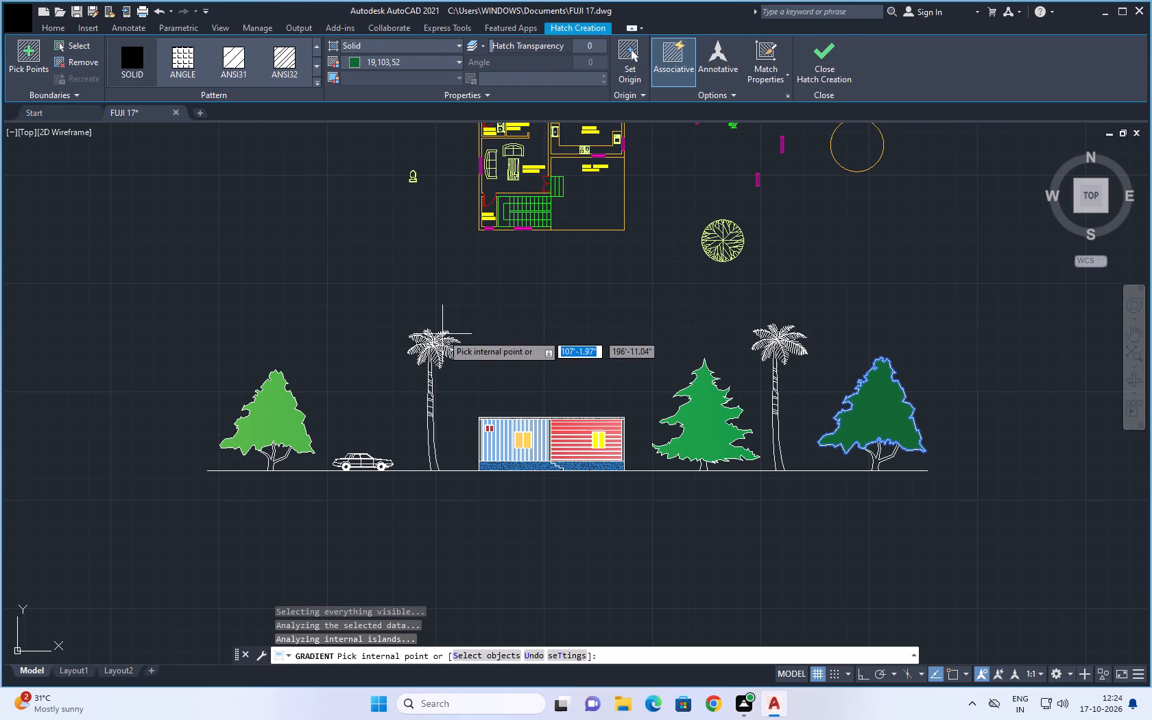
scroll(422, 350, up, 3)
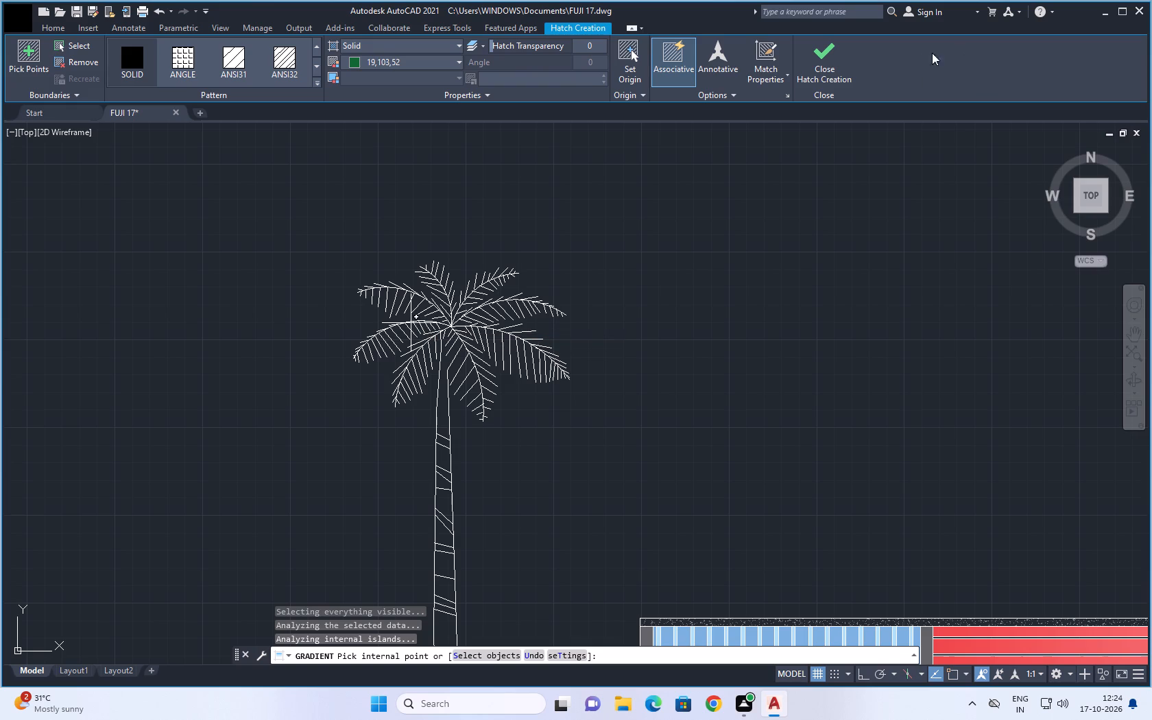
click(824, 67)
Review the front elevation with its coloured trees, along with the floor plan and loose blocks above it.
scroll(784, 169, down, 3)
middle_drag(788, 209, 494, 264)
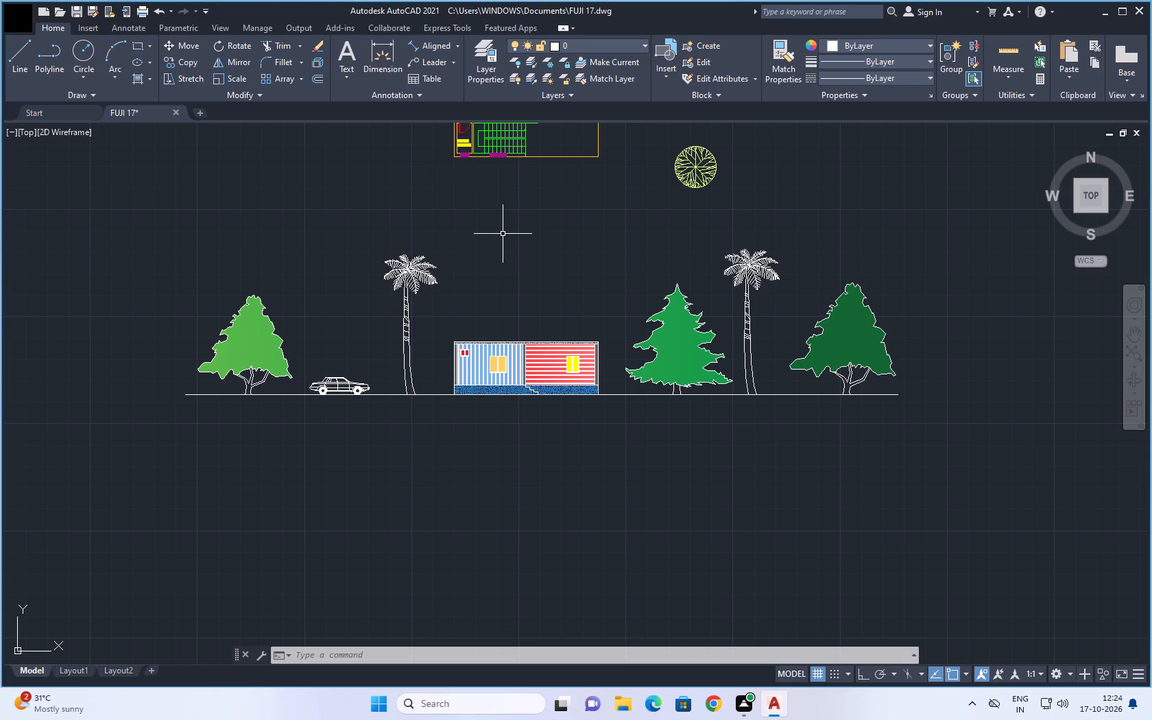
scroll(503, 234, down, 1)
middle_drag(531, 234, 530, 235)
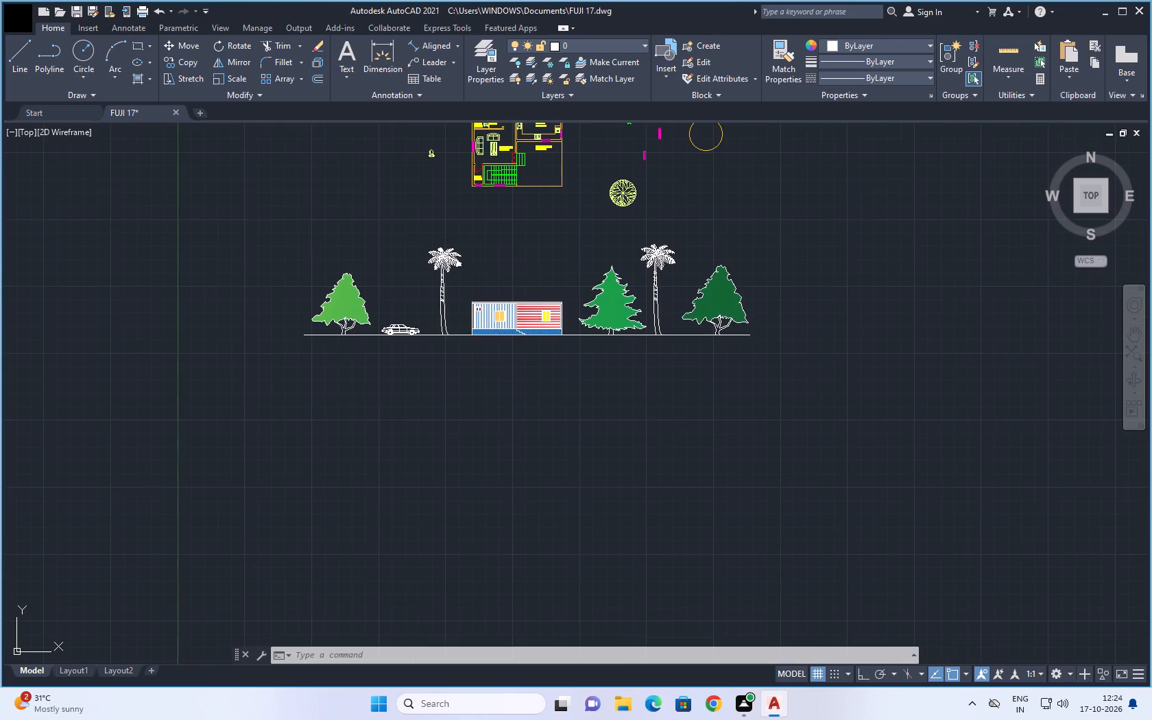
middle_drag(530, 235, 472, 269)
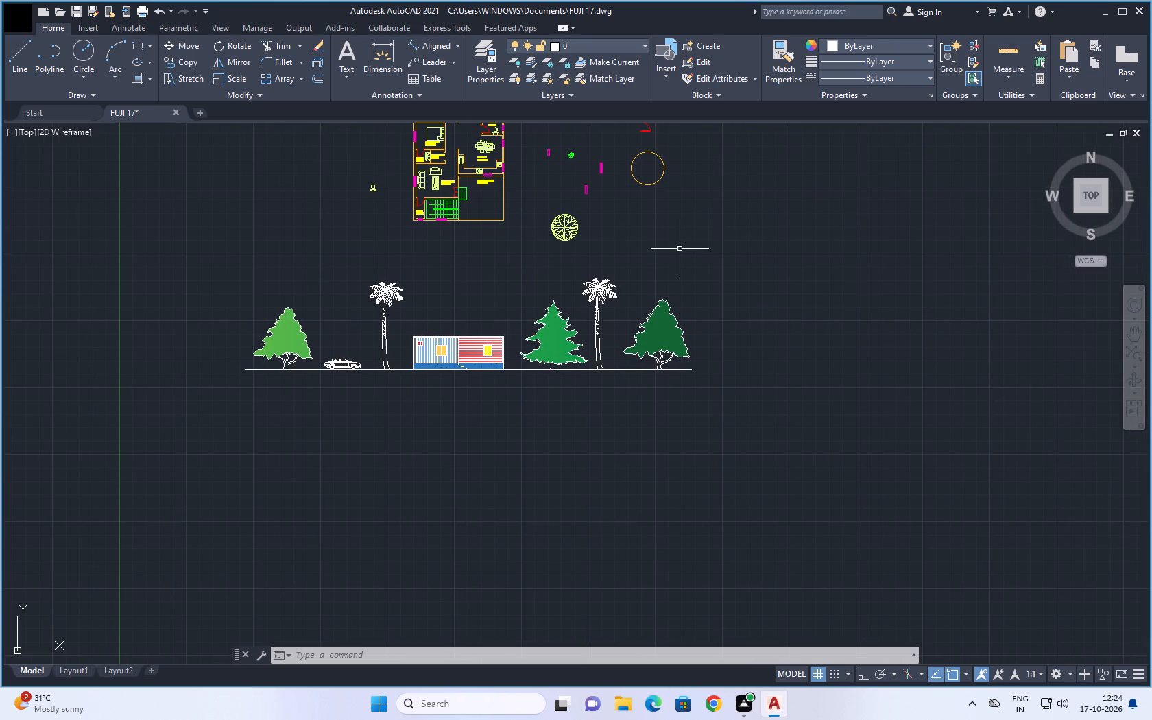
middle_drag(660, 248, 584, 315)
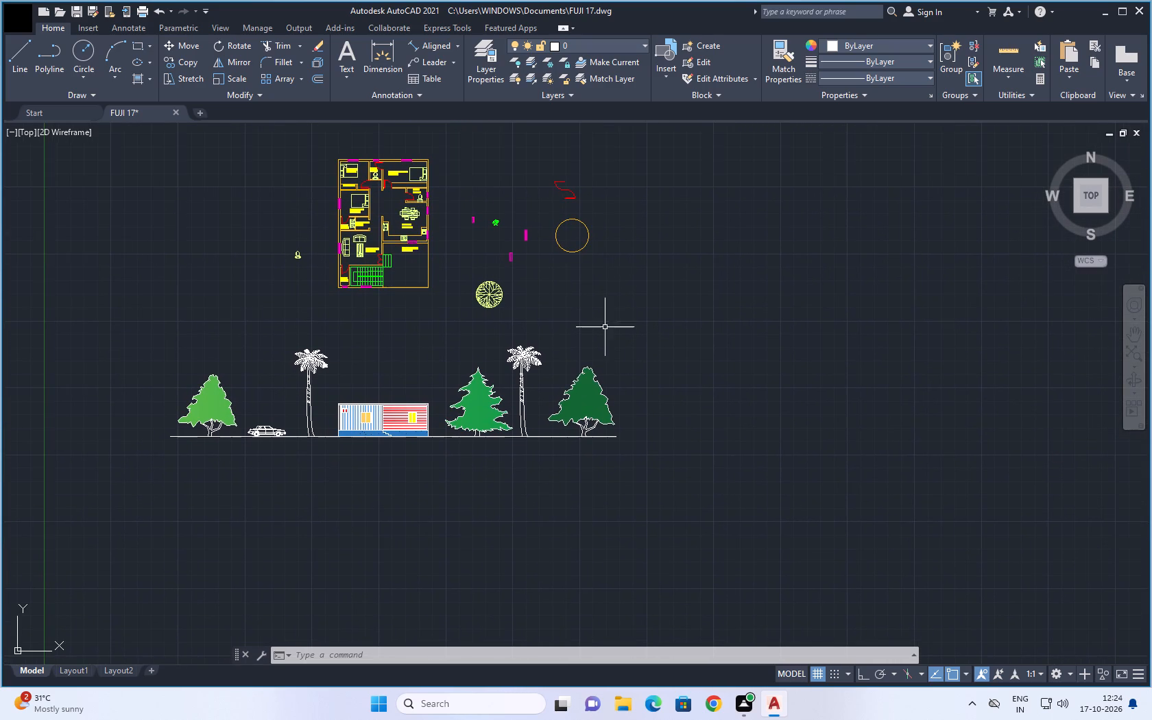
middle_drag(614, 313, 613, 347)
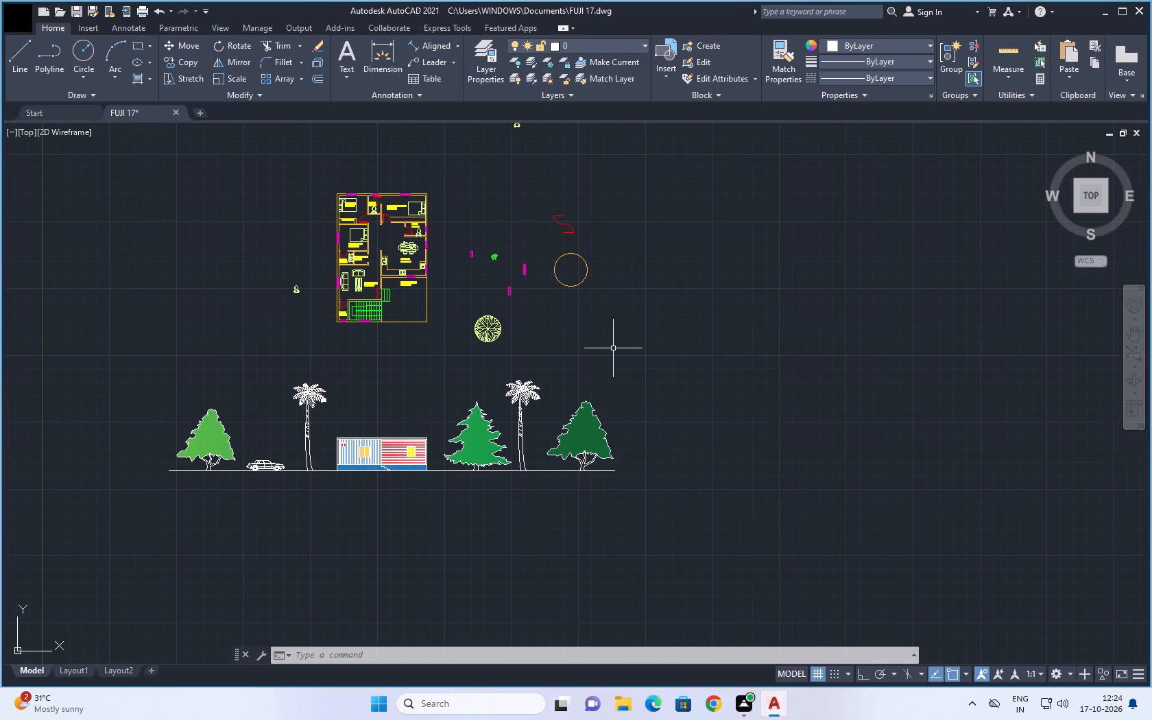
middle_drag(565, 371, 575, 350)
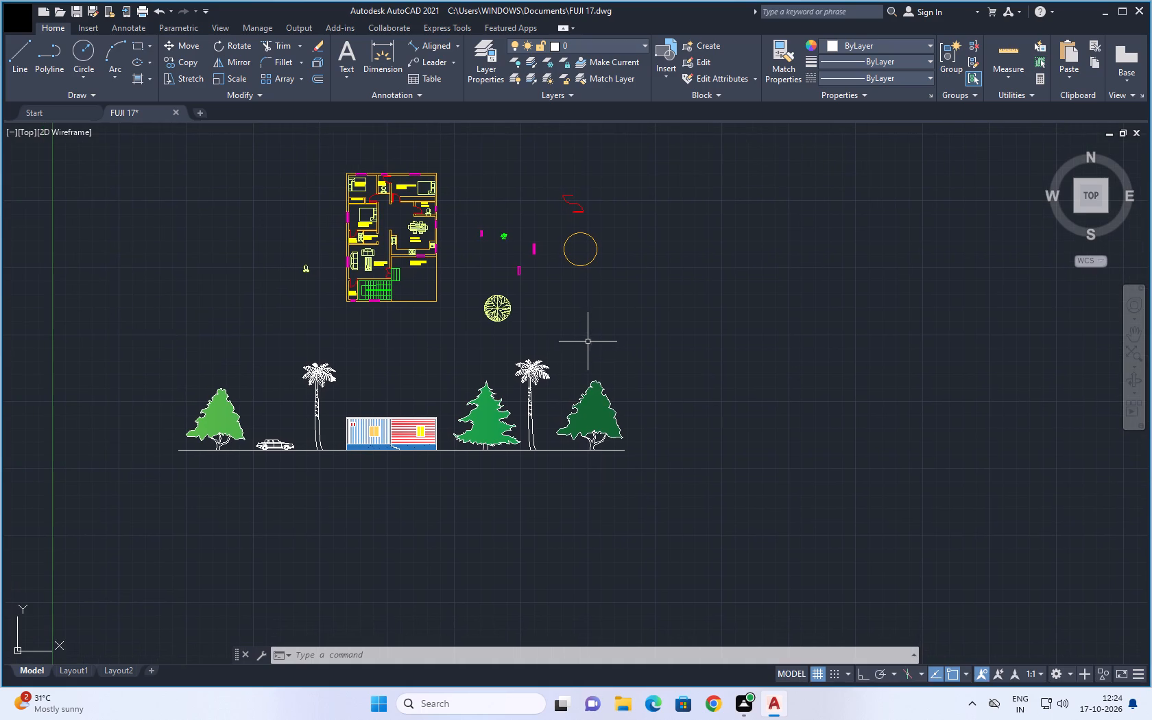
middle_drag(583, 313, 582, 409)
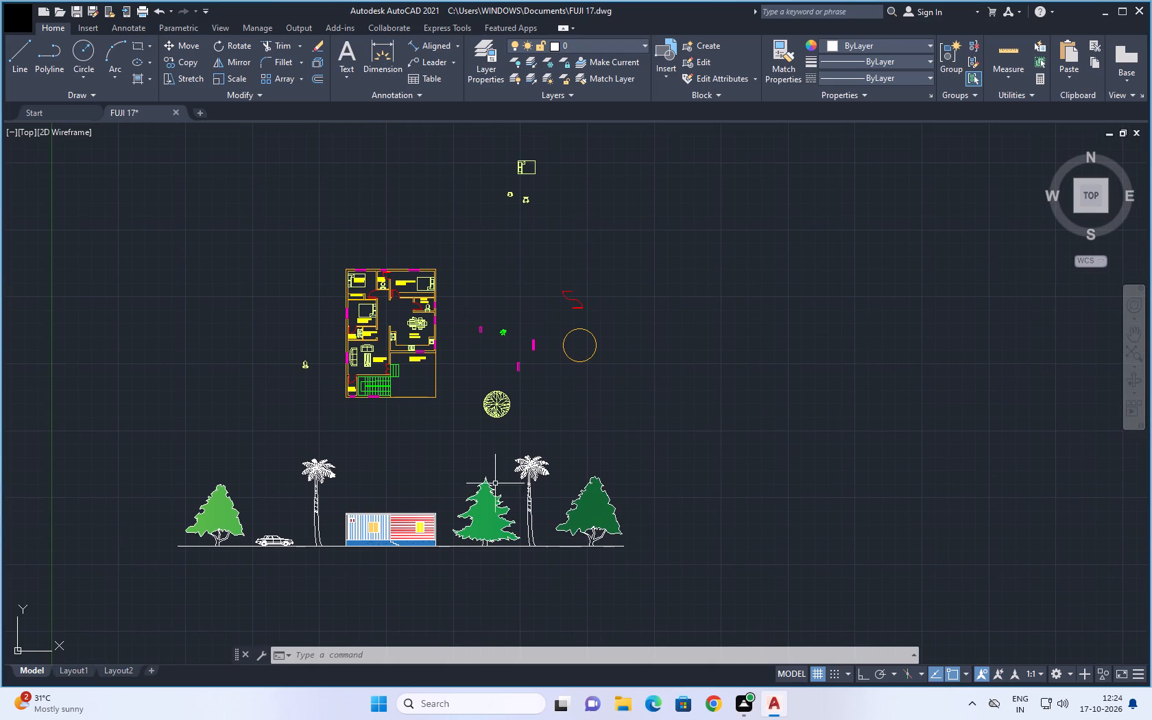
middle_drag(407, 485, 424, 353)
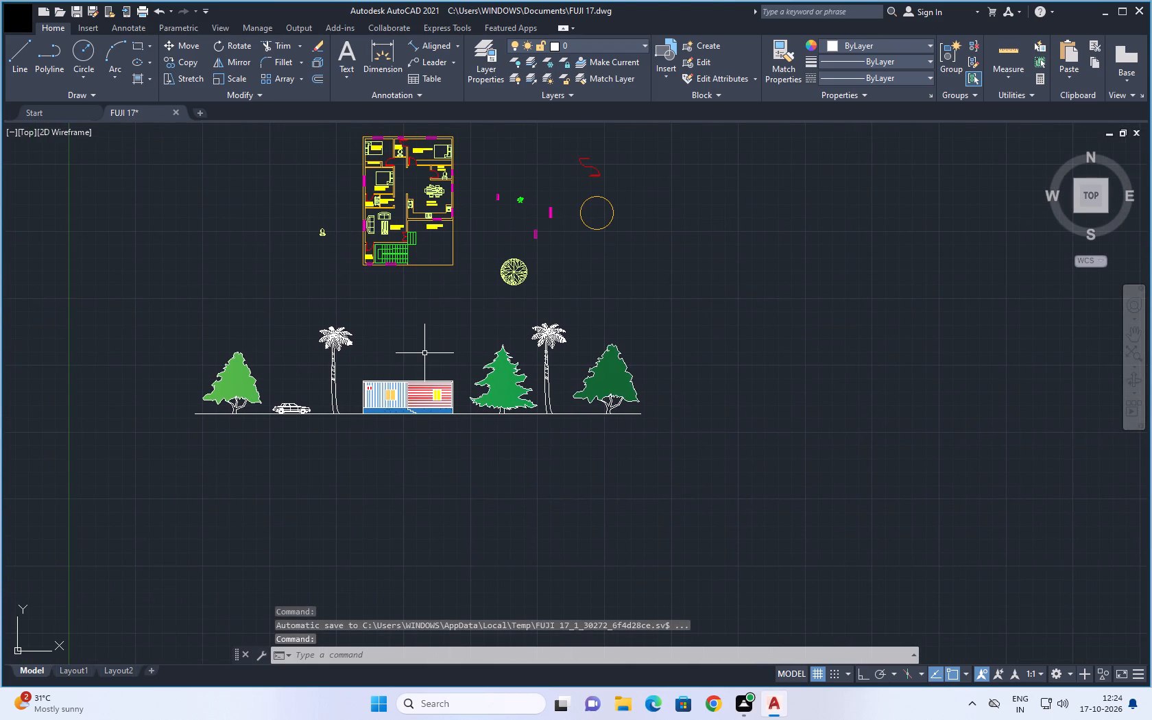
scroll(424, 353, up, 1)
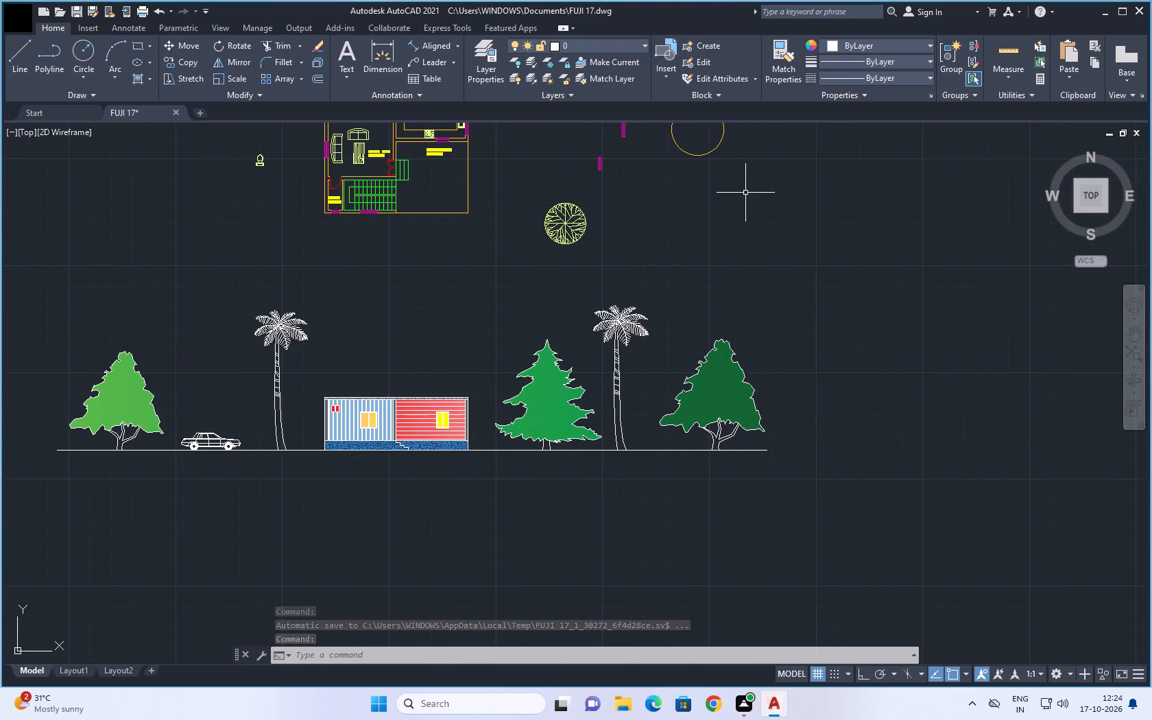
scroll(747, 203, down, 1)
scroll(533, 393, up, 2)
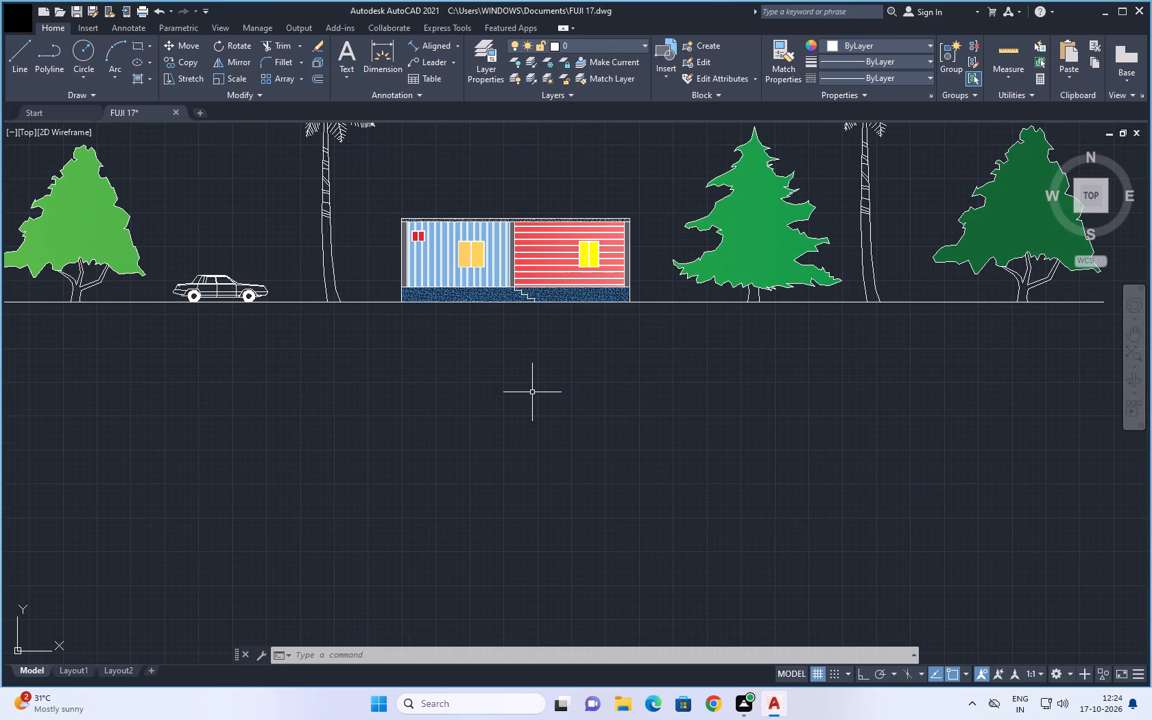
scroll(532, 392, up, 1)
scroll(588, 356, down, 2)
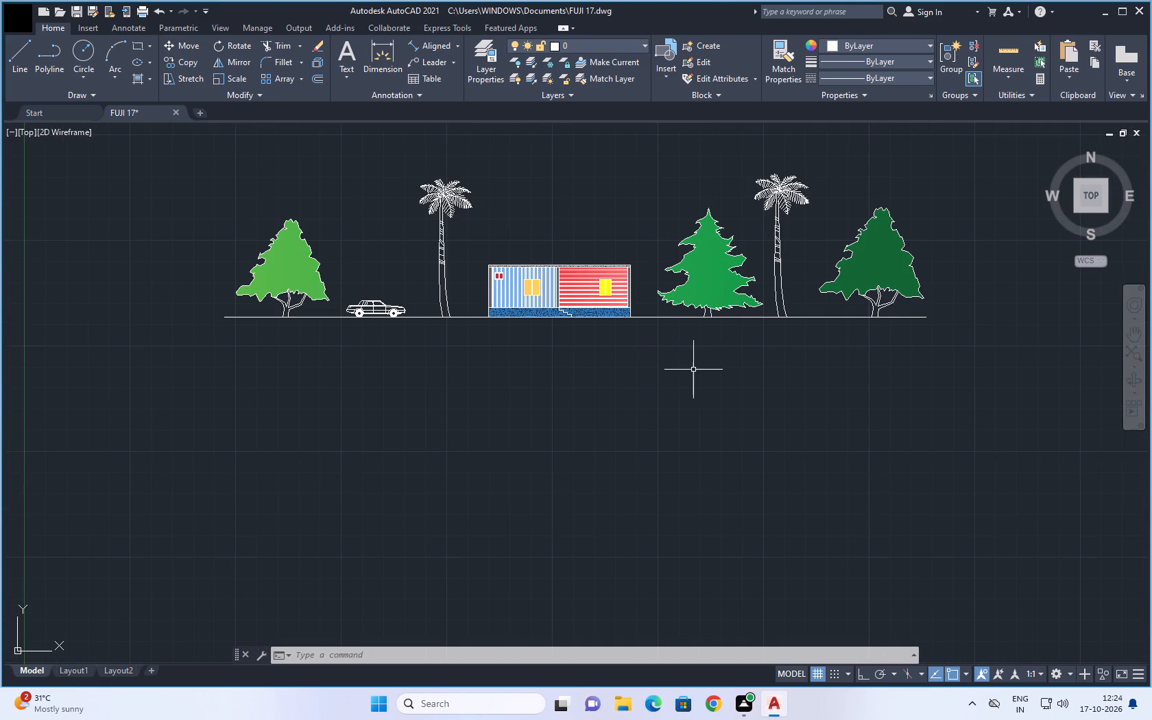
middle_drag(693, 362, 502, 536)
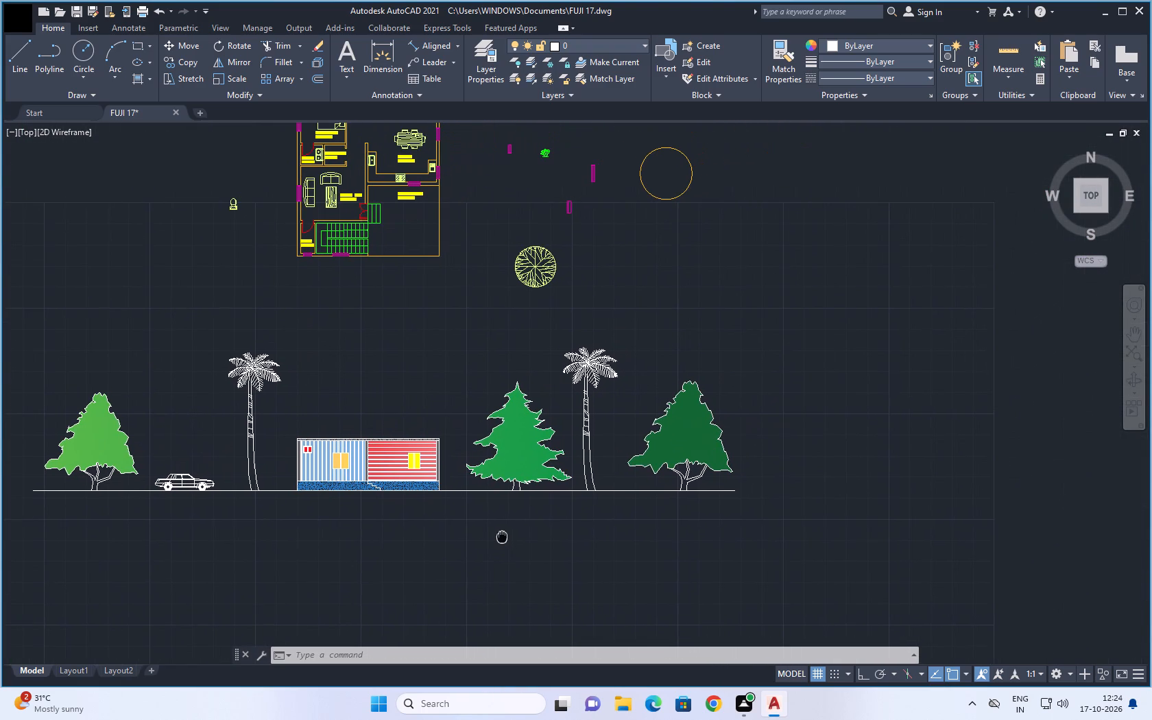
middle_drag(502, 536, 503, 536)
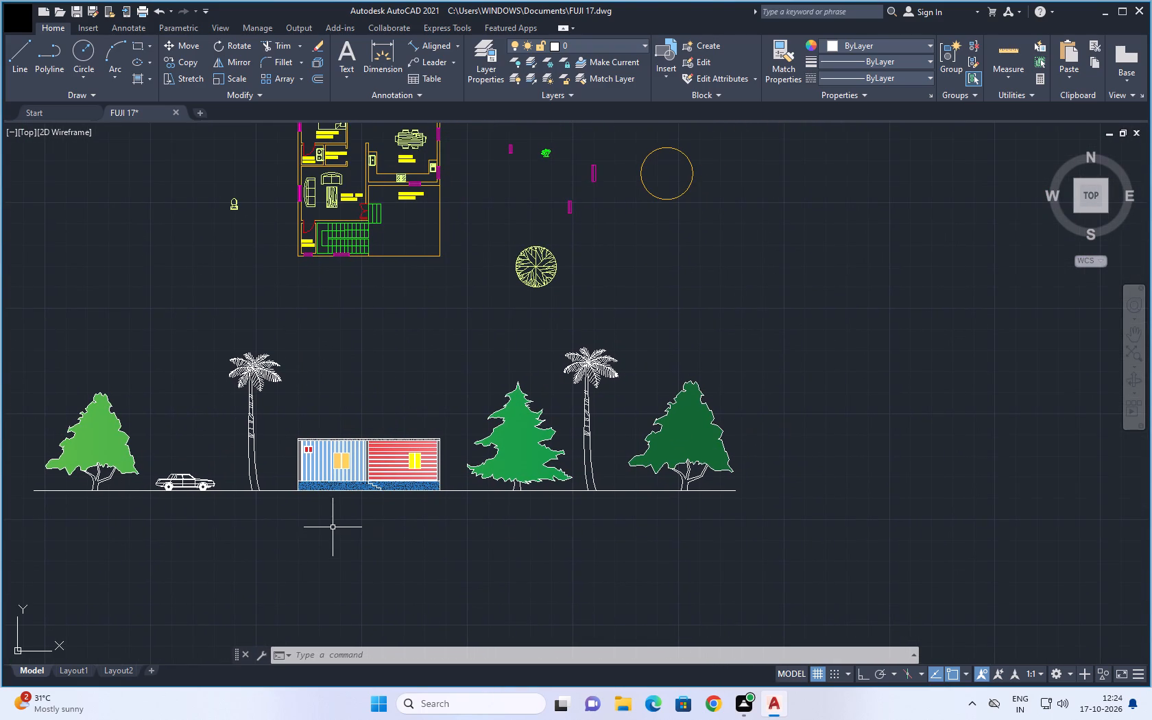
Examine the overall drawing, including the floor plan, the loose blocks and the coloured front elevation.
middle_drag(378, 553, 475, 507)
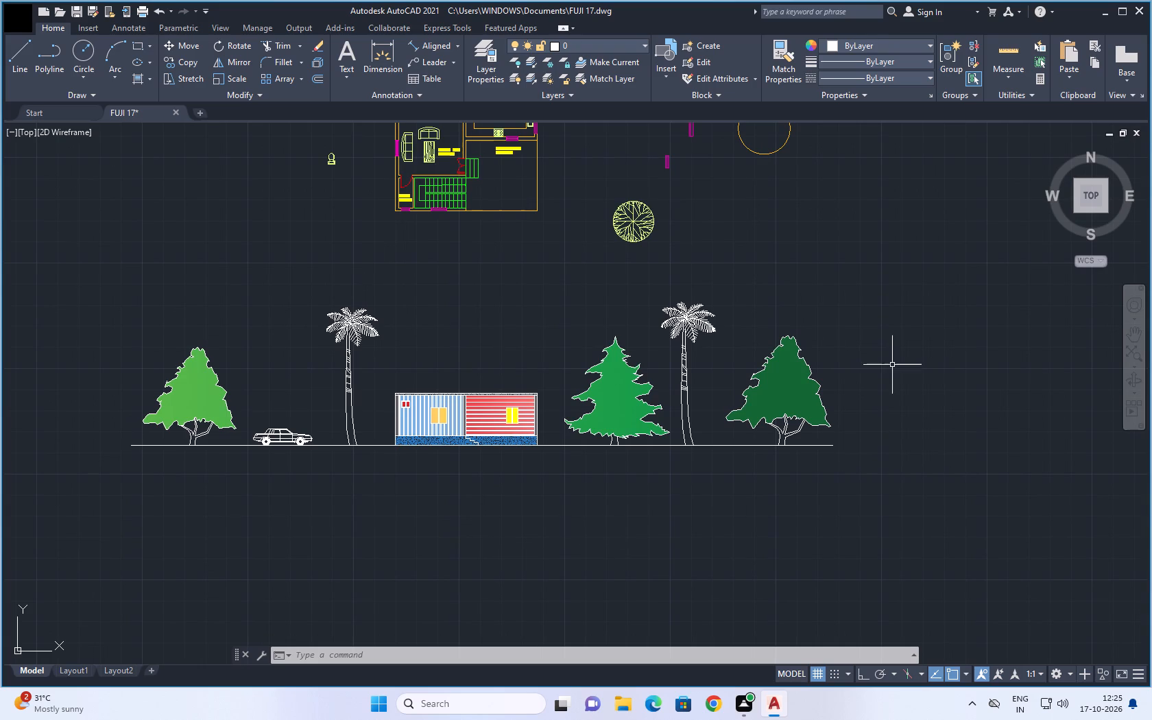
scroll(893, 343, down, 1)
middle_drag(900, 309, 844, 387)
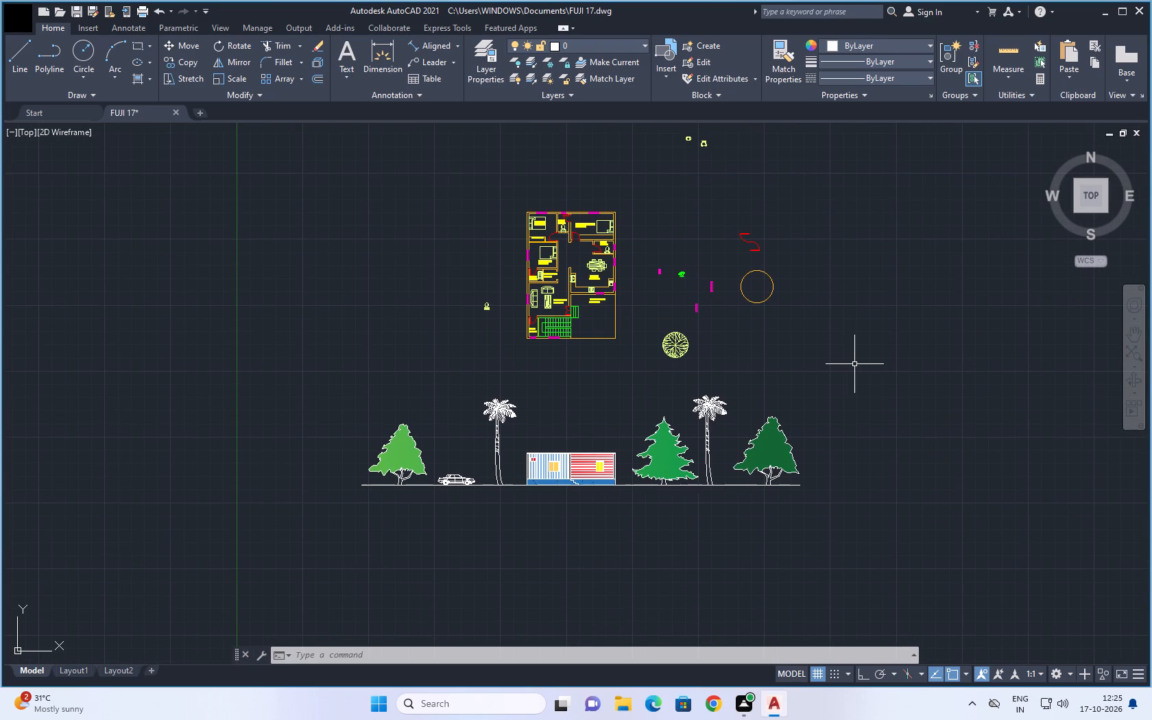
scroll(854, 364, down, 2)
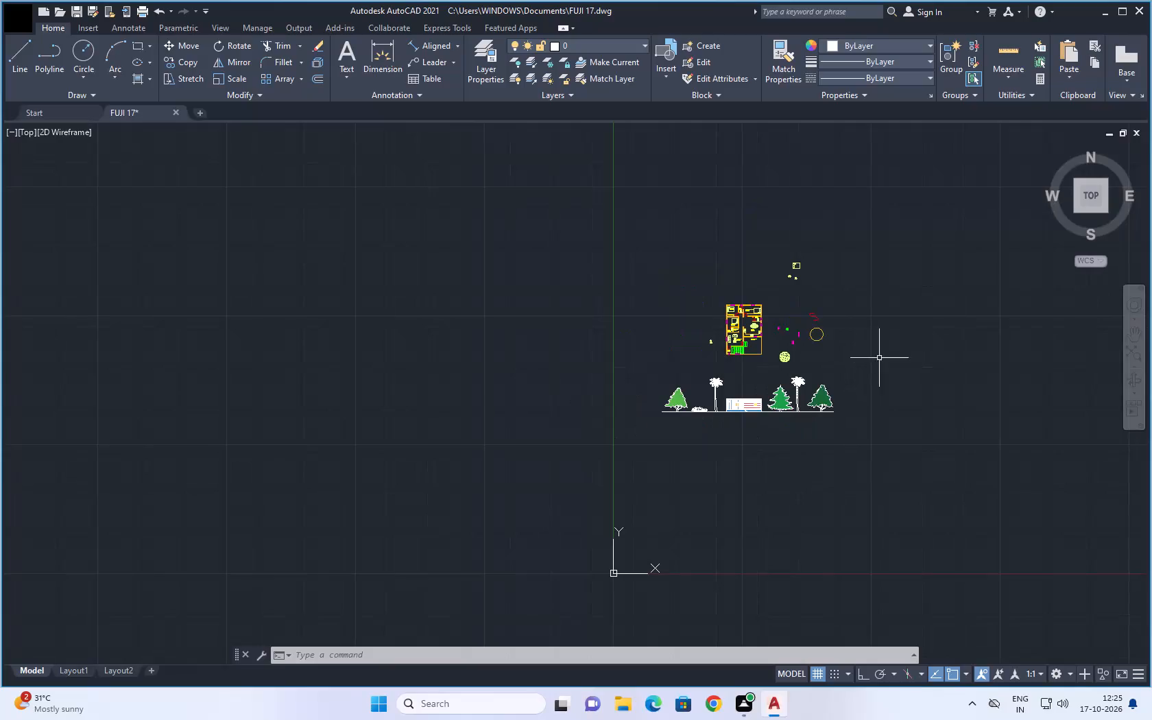
middle_drag(920, 327, 775, 323)
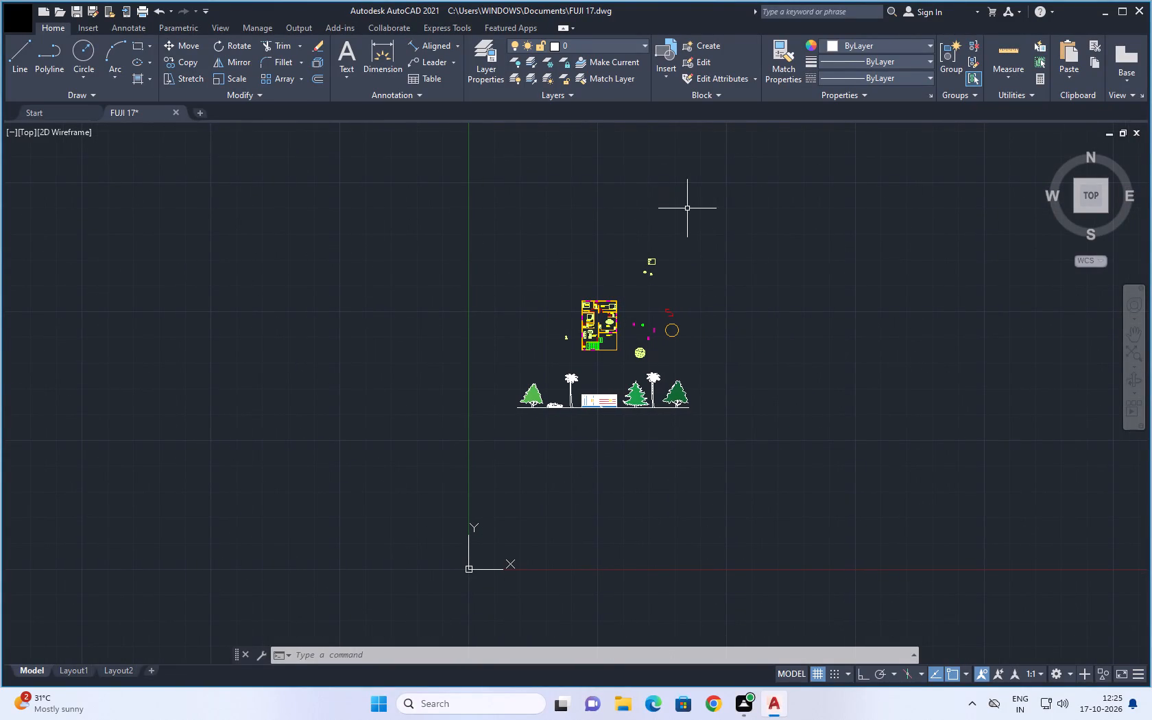
scroll(688, 212, down, 1)
middle_drag(760, 251, 667, 205)
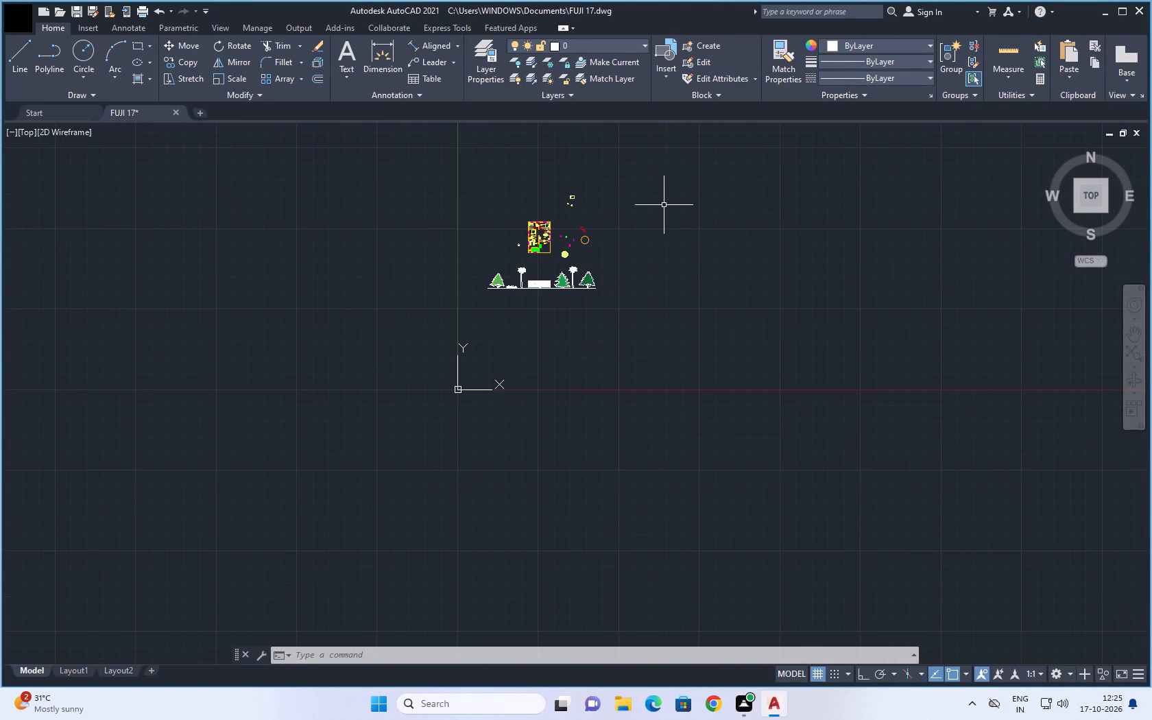
scroll(590, 338, up, 1)
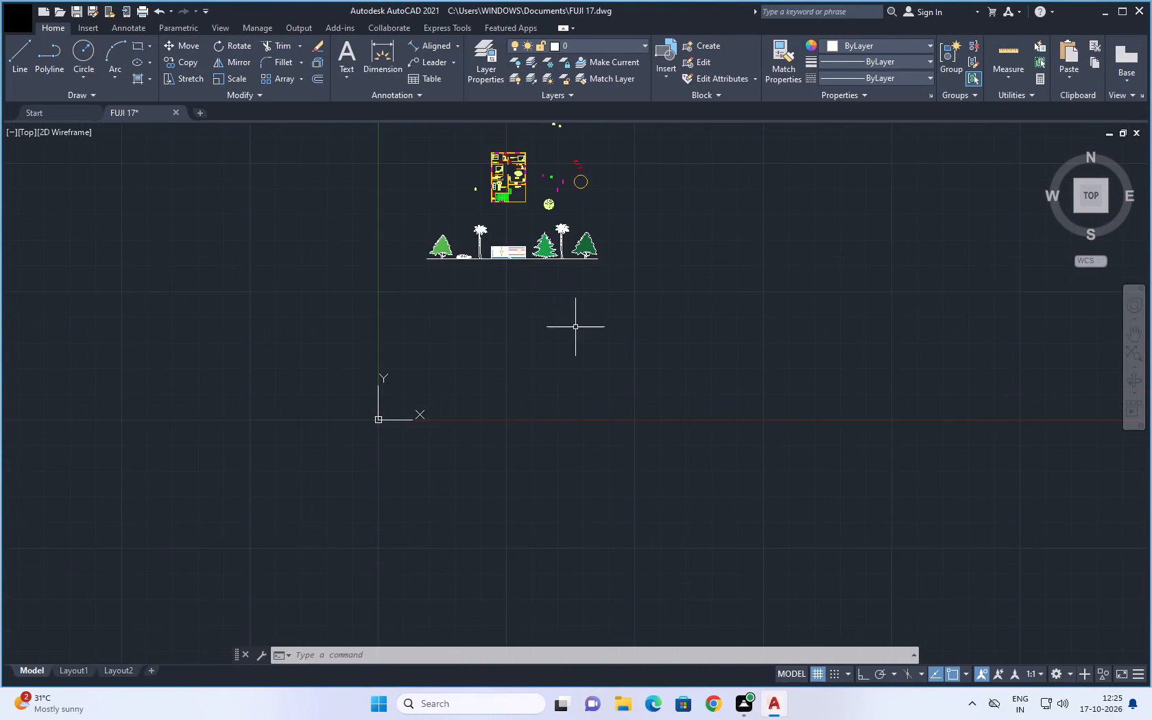
scroll(531, 309, up, 1)
middle_drag(504, 282, 507, 407)
scroll(276, 183, up, 1)
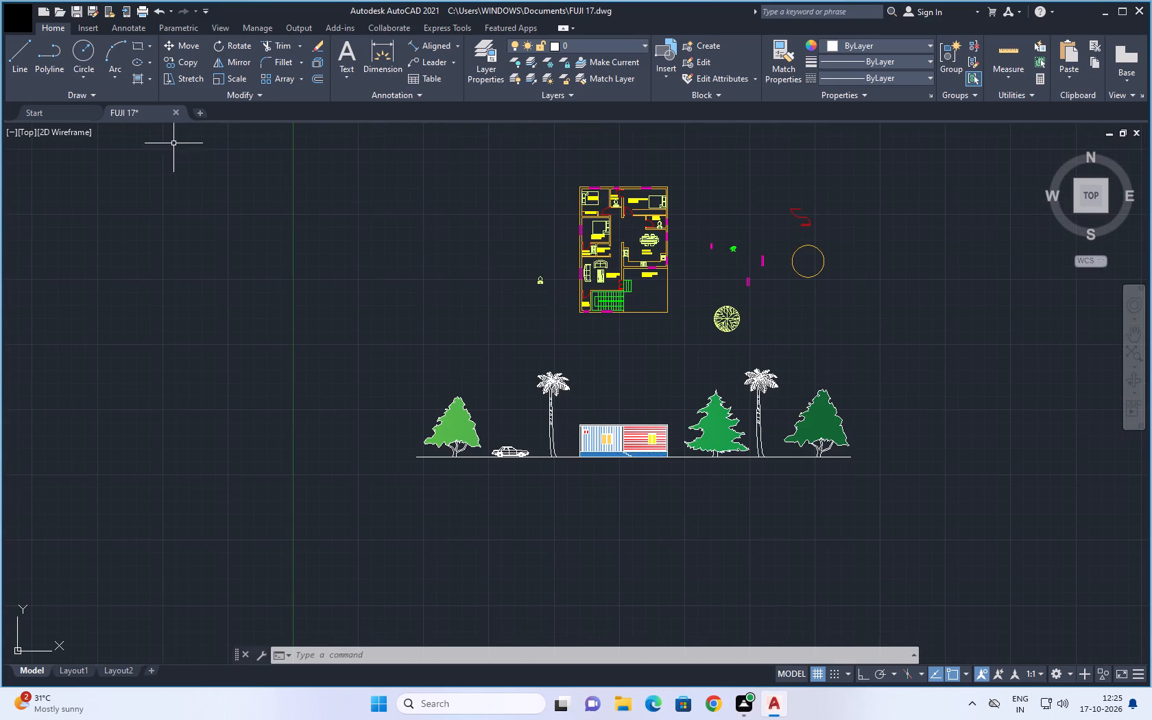
Start a new Gradient fill, switch its type to Solid and choose the purple colour 100,33,101.
click(152, 78)
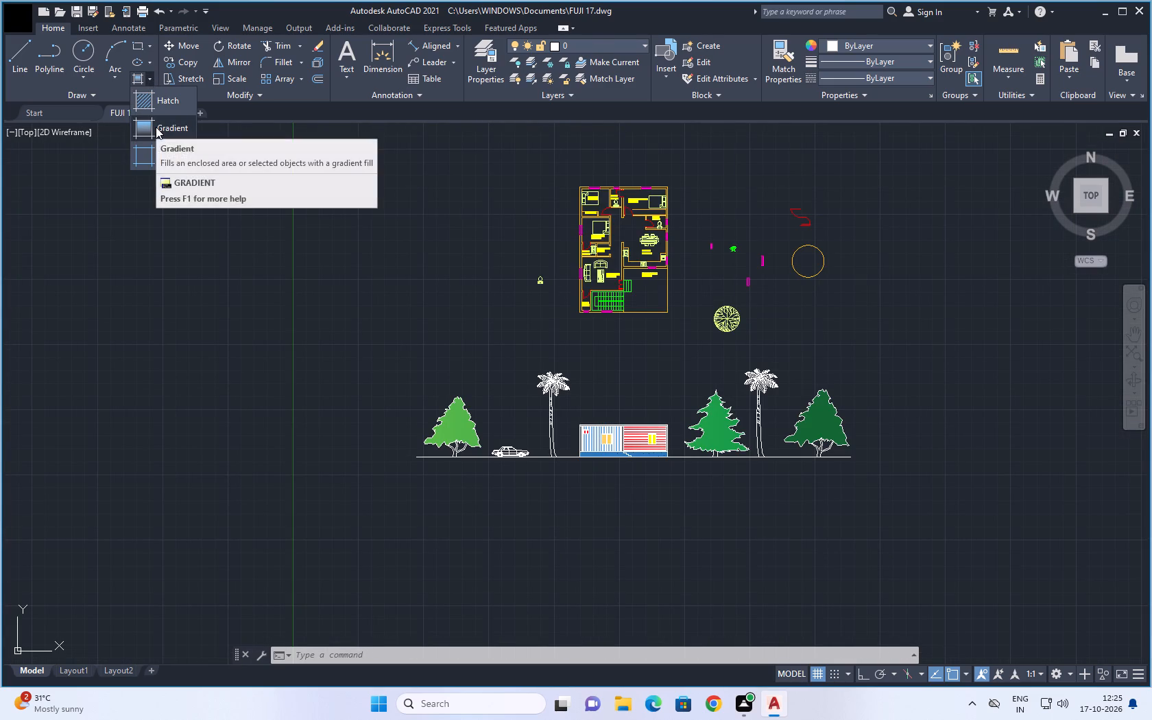
click(156, 127)
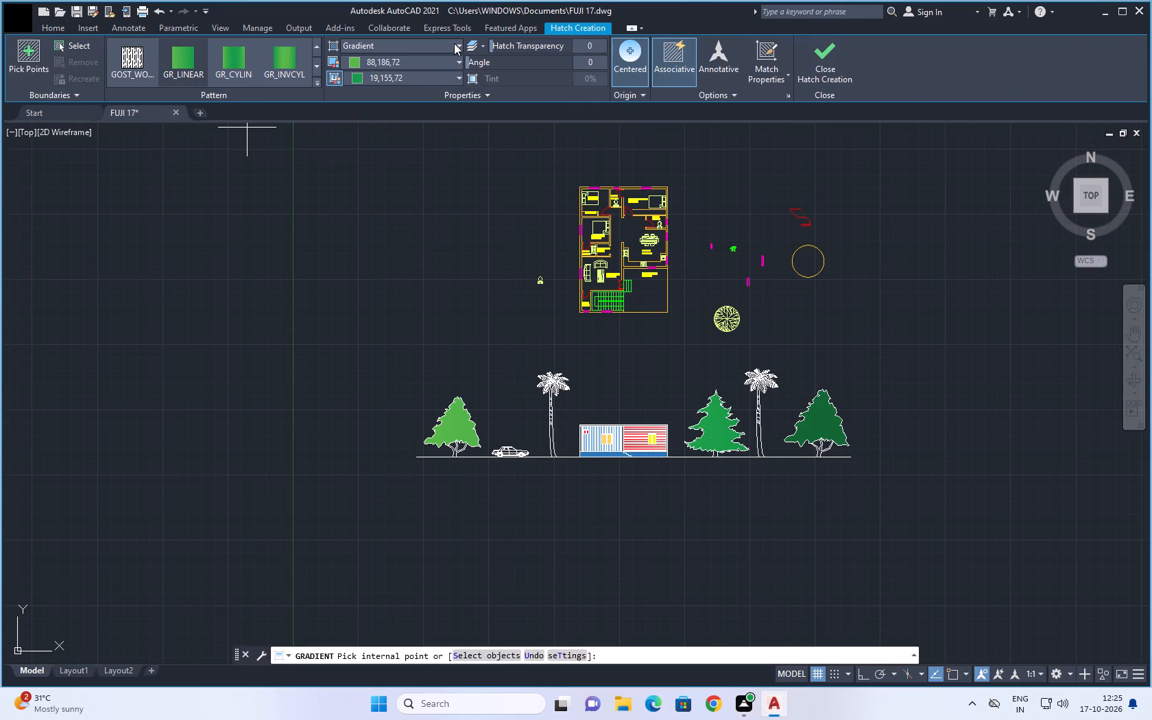
click(455, 43)
click(397, 62)
click(450, 59)
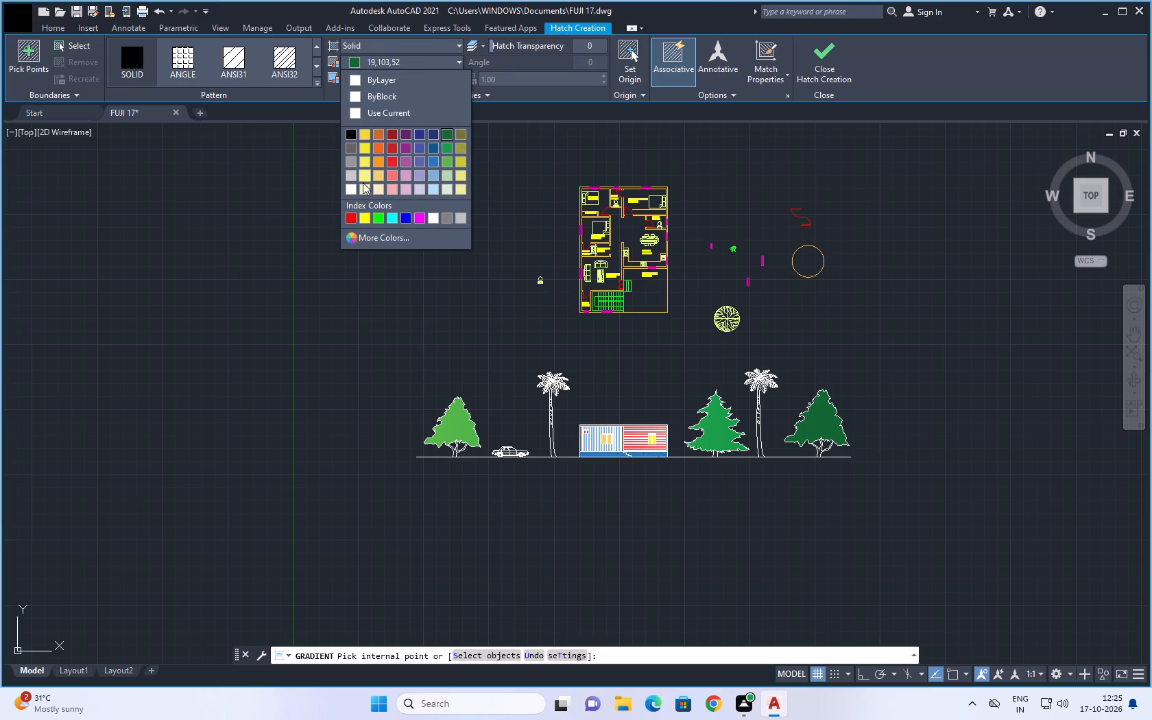
scroll(409, 137, up, 1)
click(407, 132)
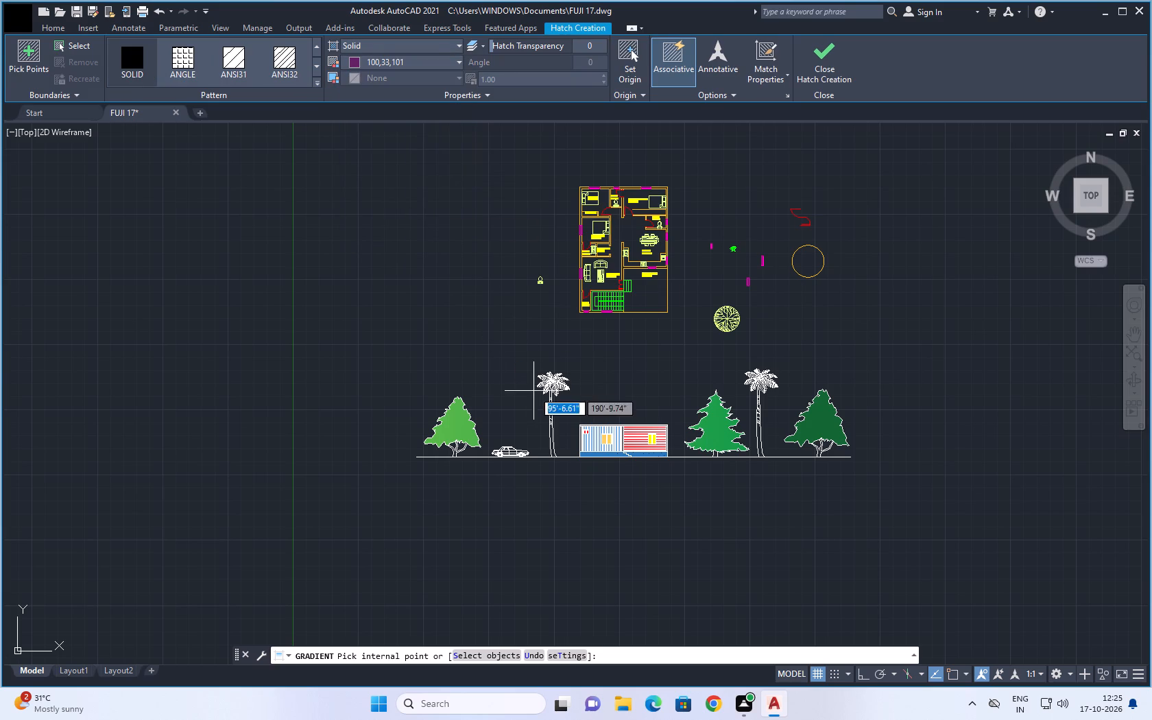
scroll(778, 420, up, 3)
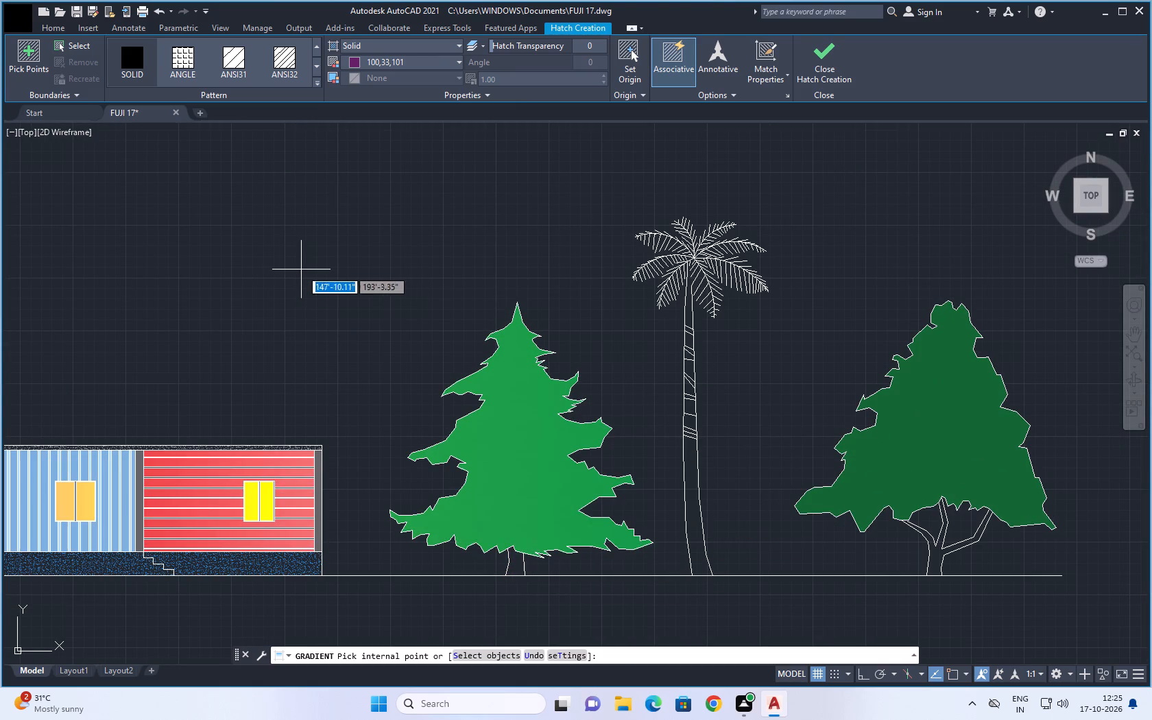
Set the solid fill's colour to a custom dark brown with RGB 89,49,50.
click(438, 58)
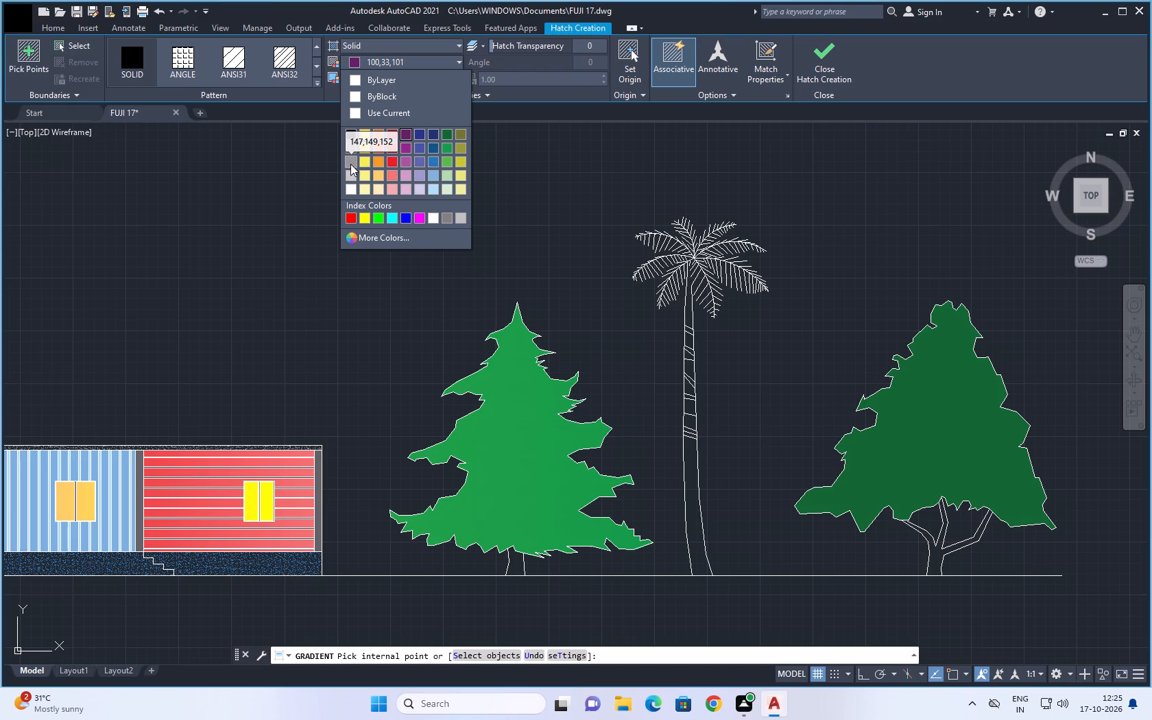
click(380, 237)
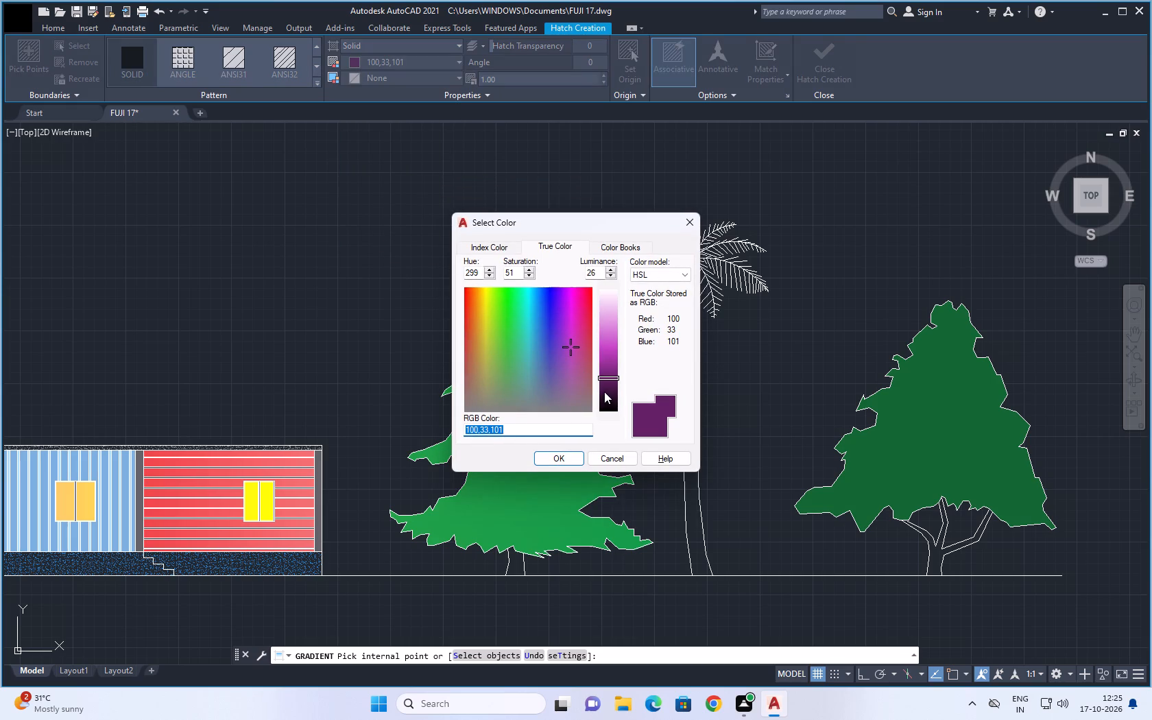
click(606, 390)
click(609, 398)
click(609, 405)
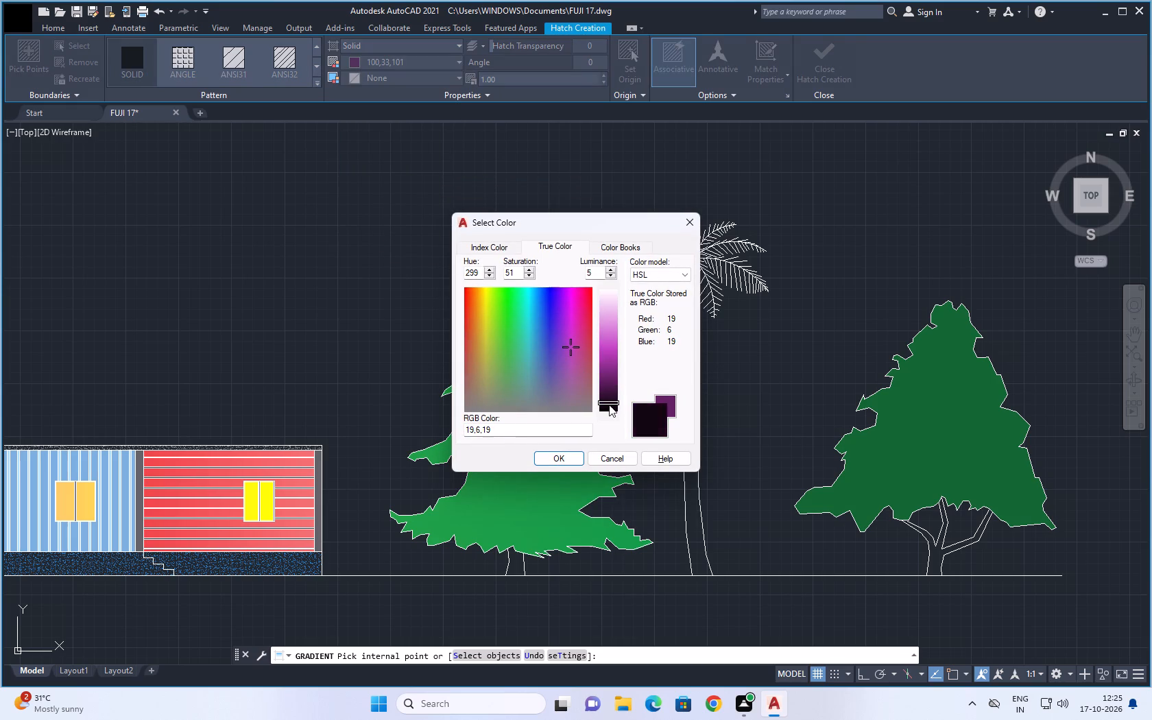
click(609, 409)
click(609, 411)
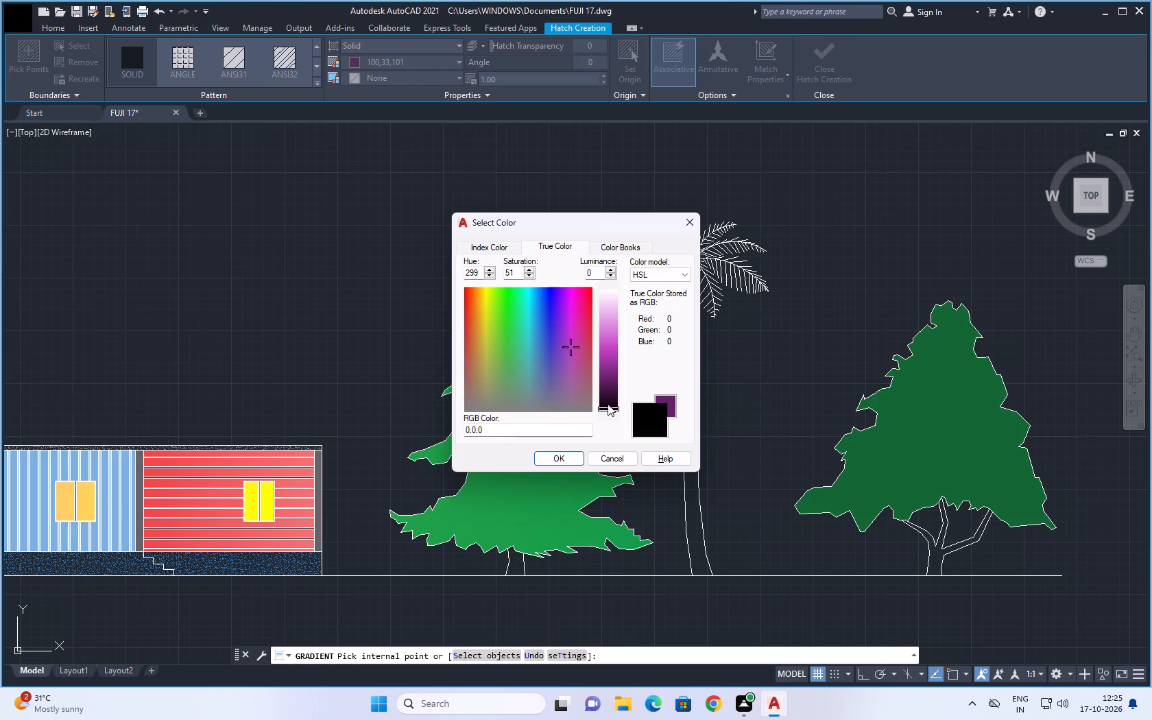
click(608, 401)
click(608, 394)
click(608, 383)
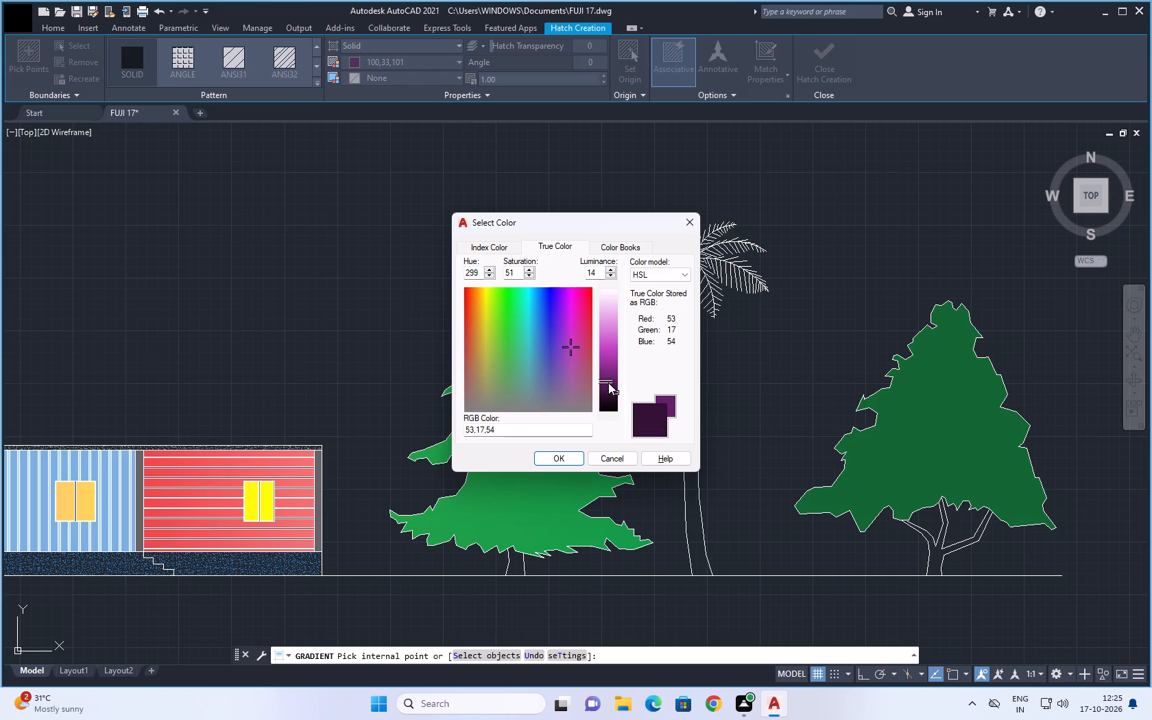
click(612, 367)
click(610, 358)
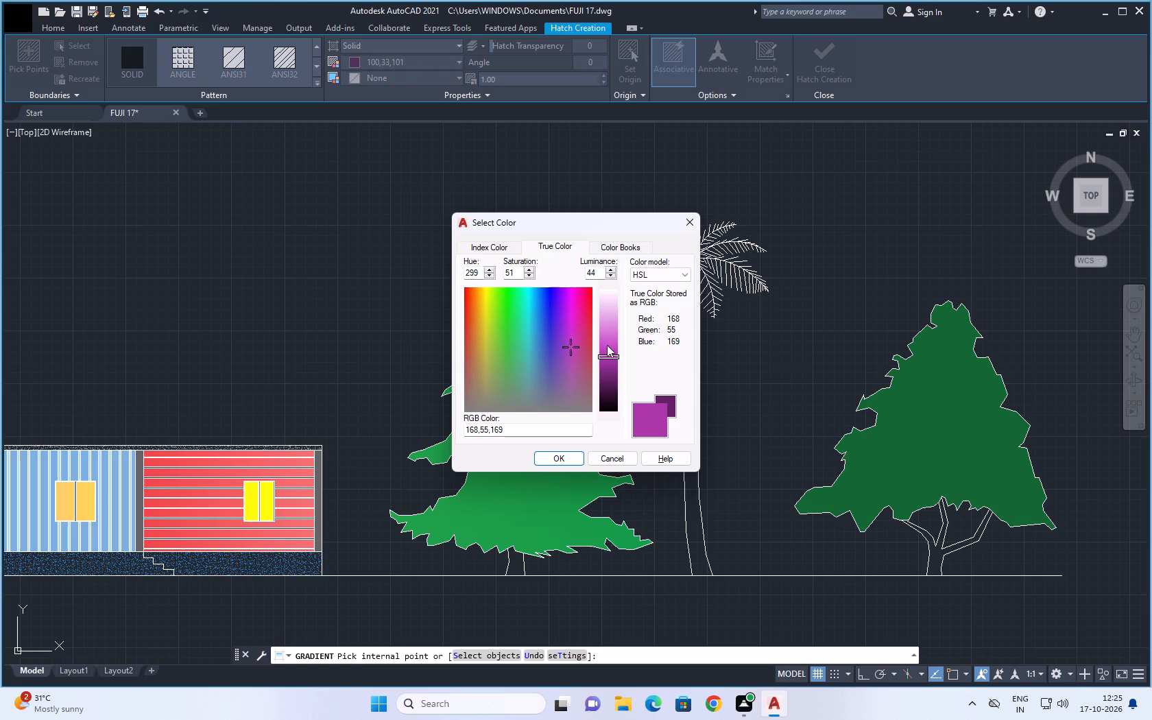
click(562, 307)
click(528, 316)
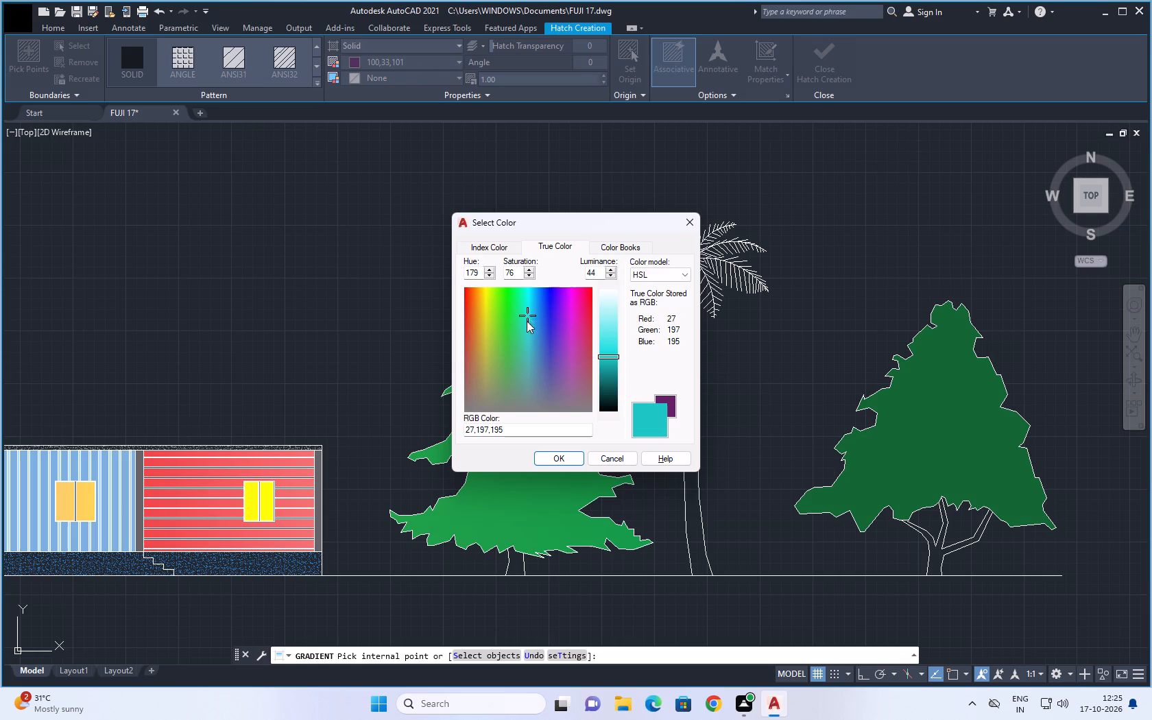
click(488, 330)
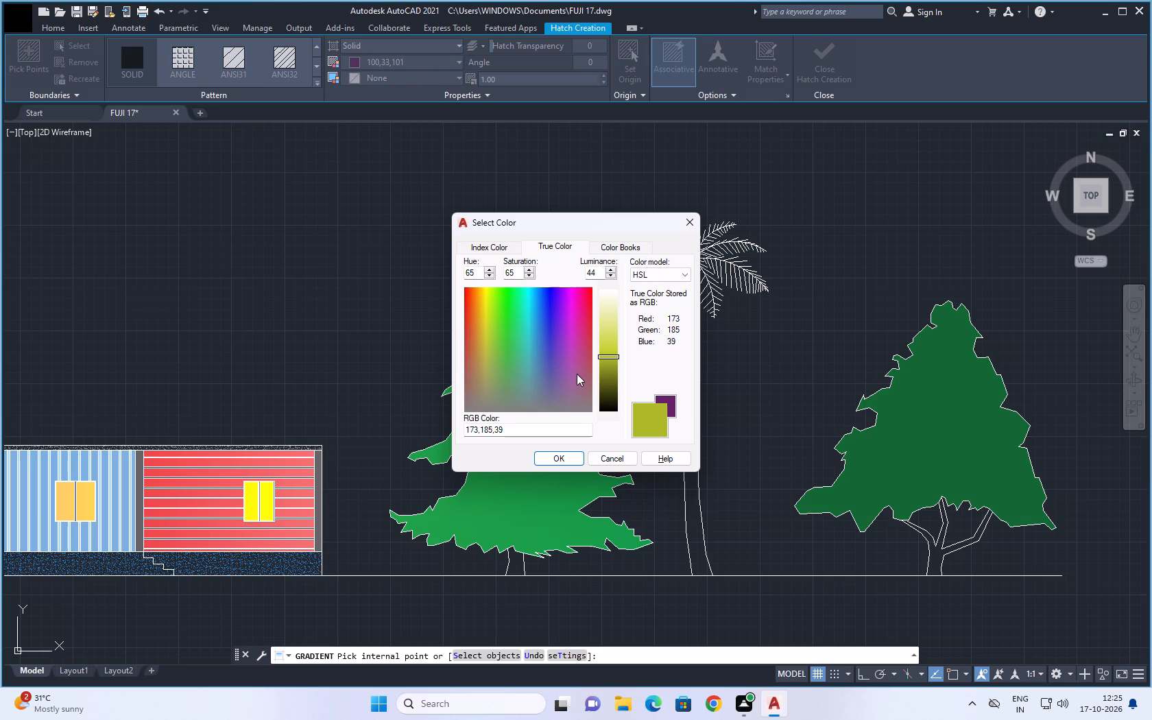
click(577, 374)
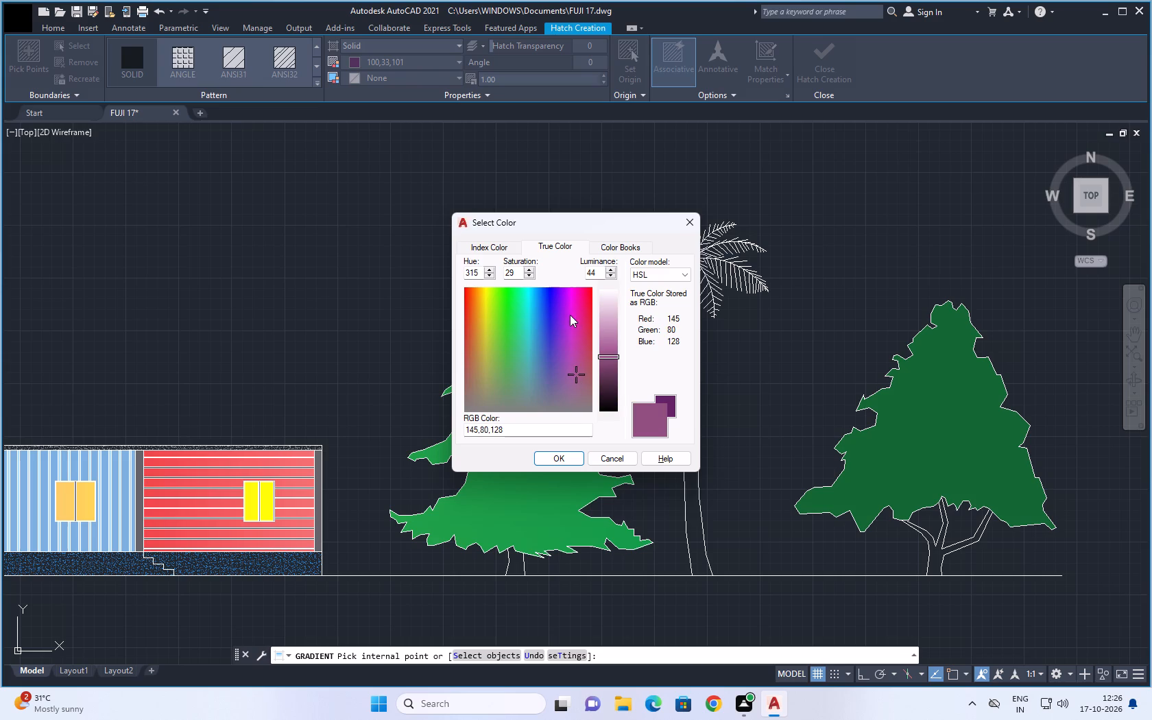
click(570, 315)
click(569, 299)
click(587, 300)
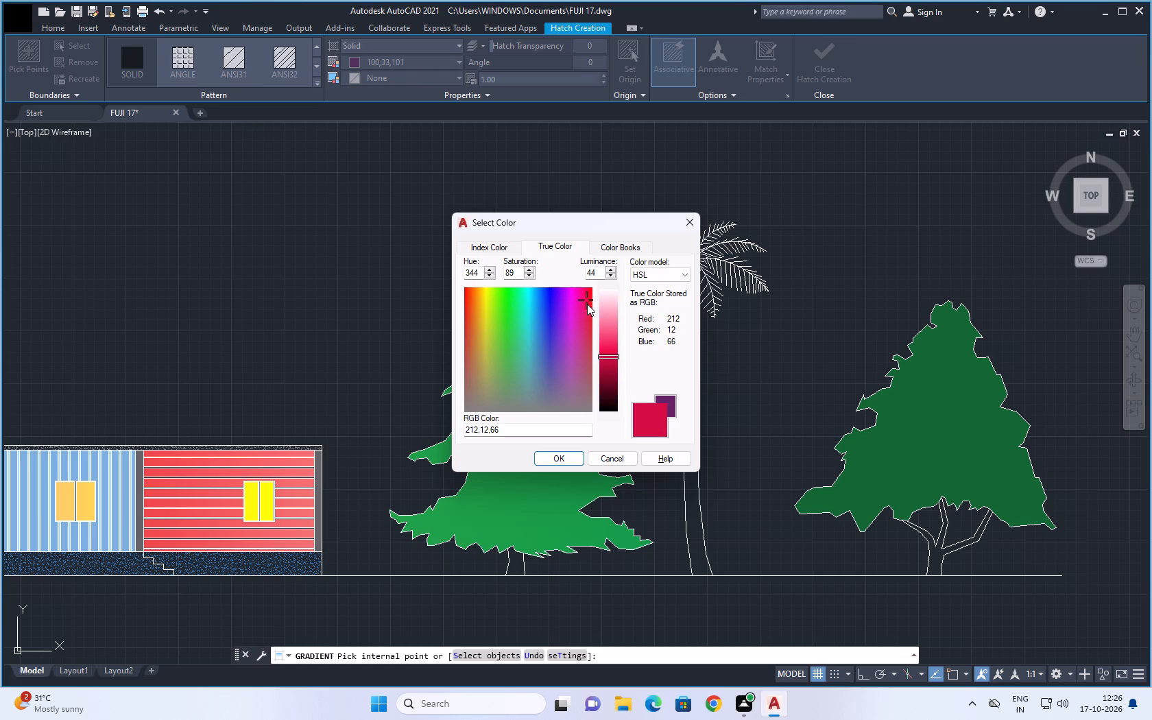
click(592, 374)
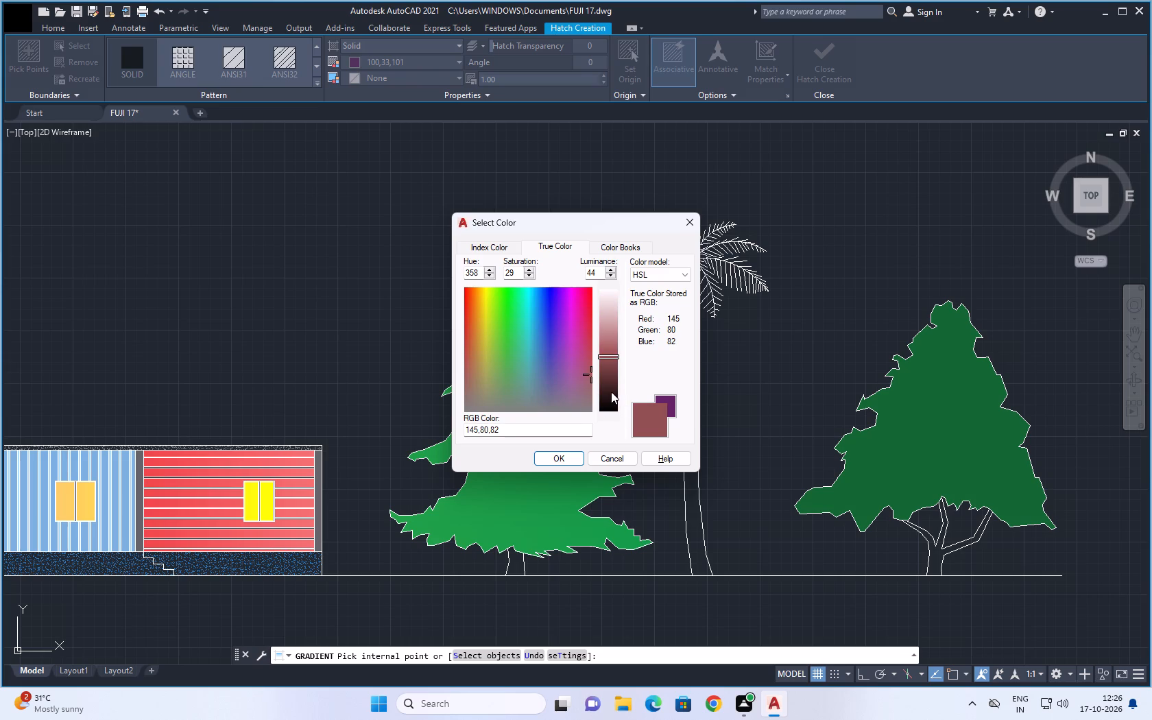
click(607, 378)
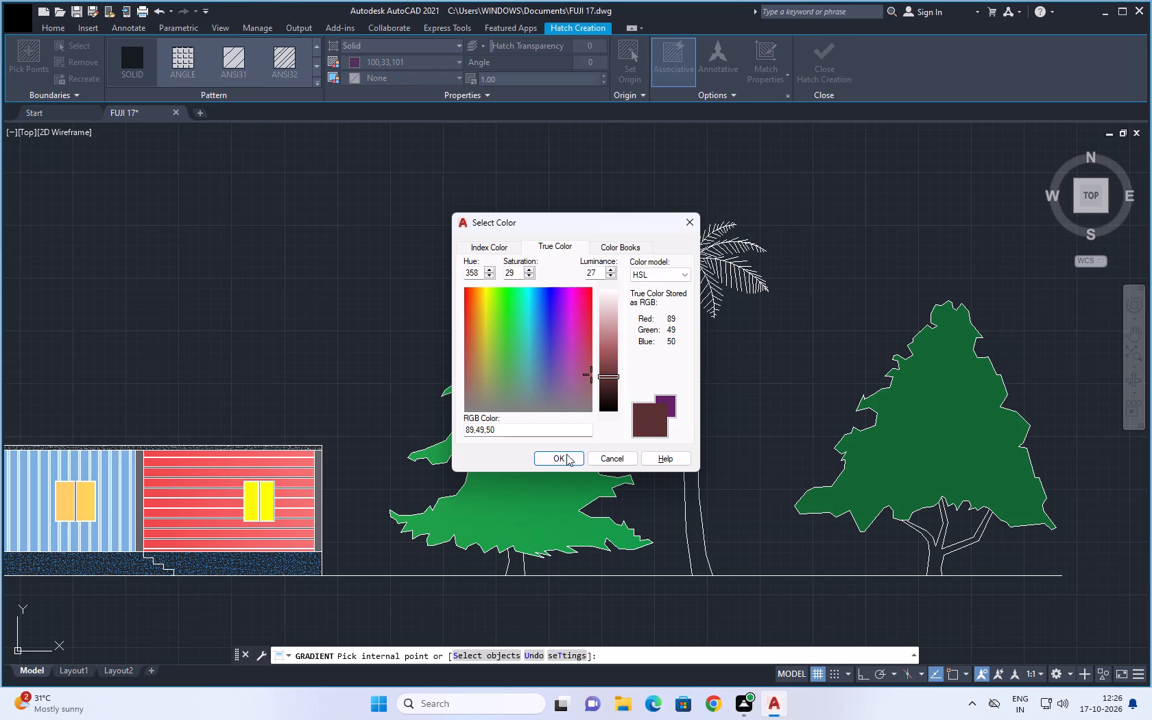
click(564, 458)
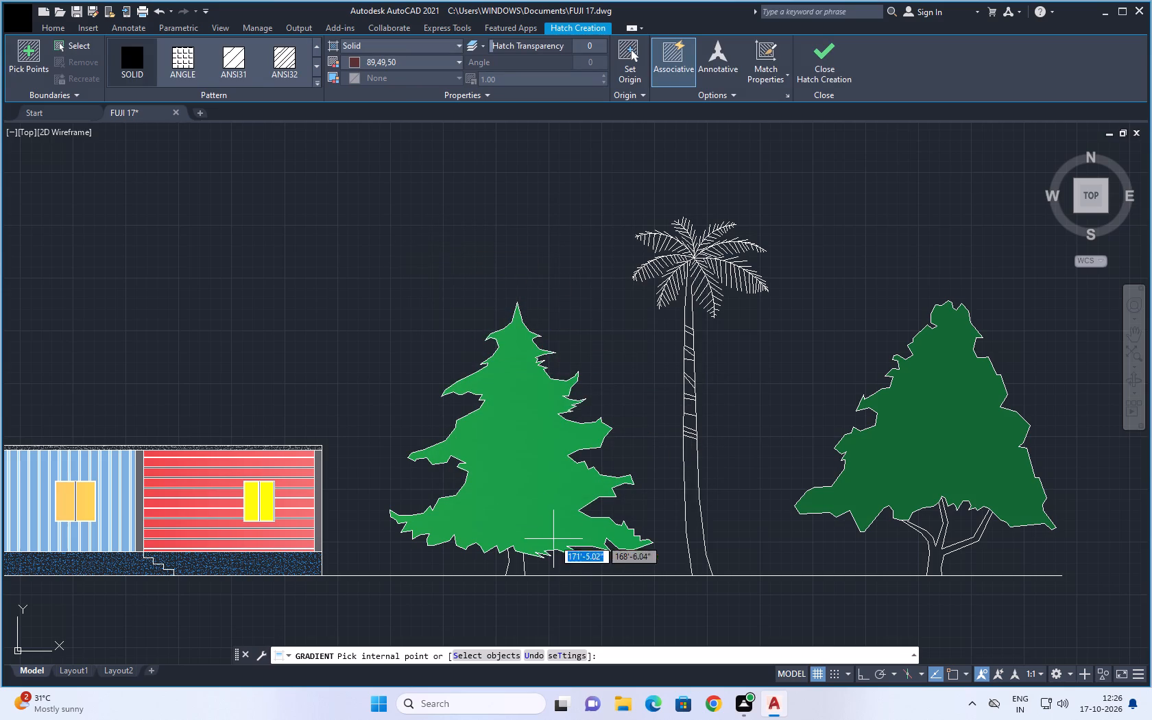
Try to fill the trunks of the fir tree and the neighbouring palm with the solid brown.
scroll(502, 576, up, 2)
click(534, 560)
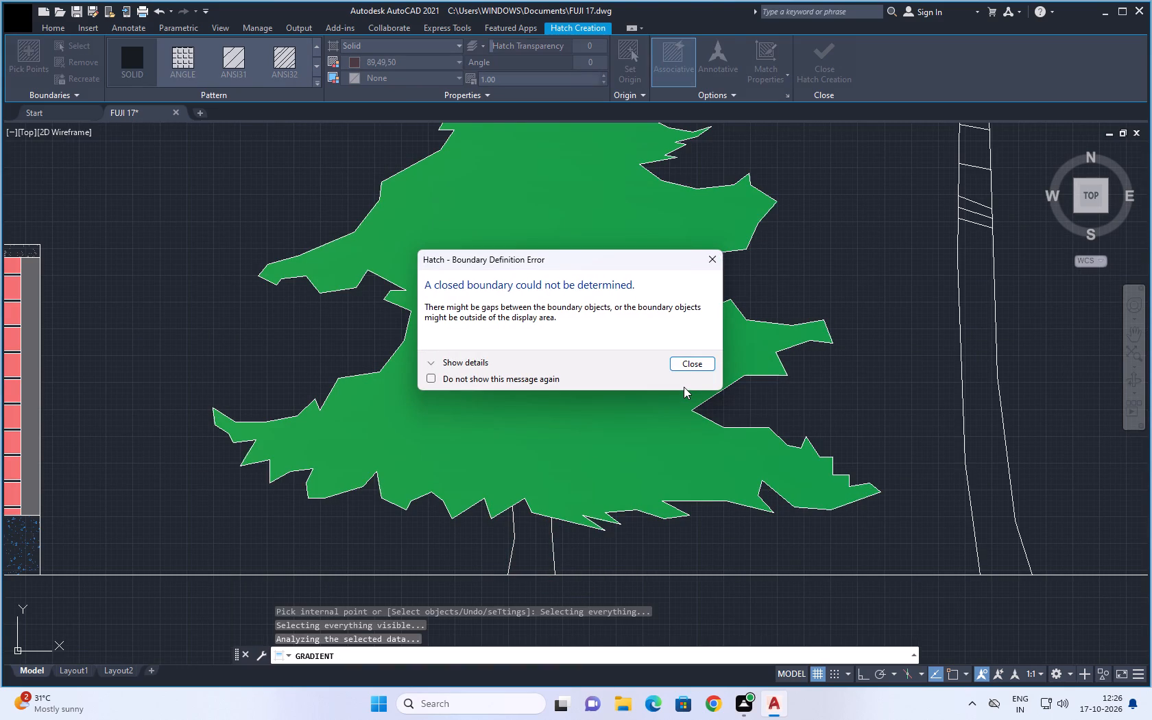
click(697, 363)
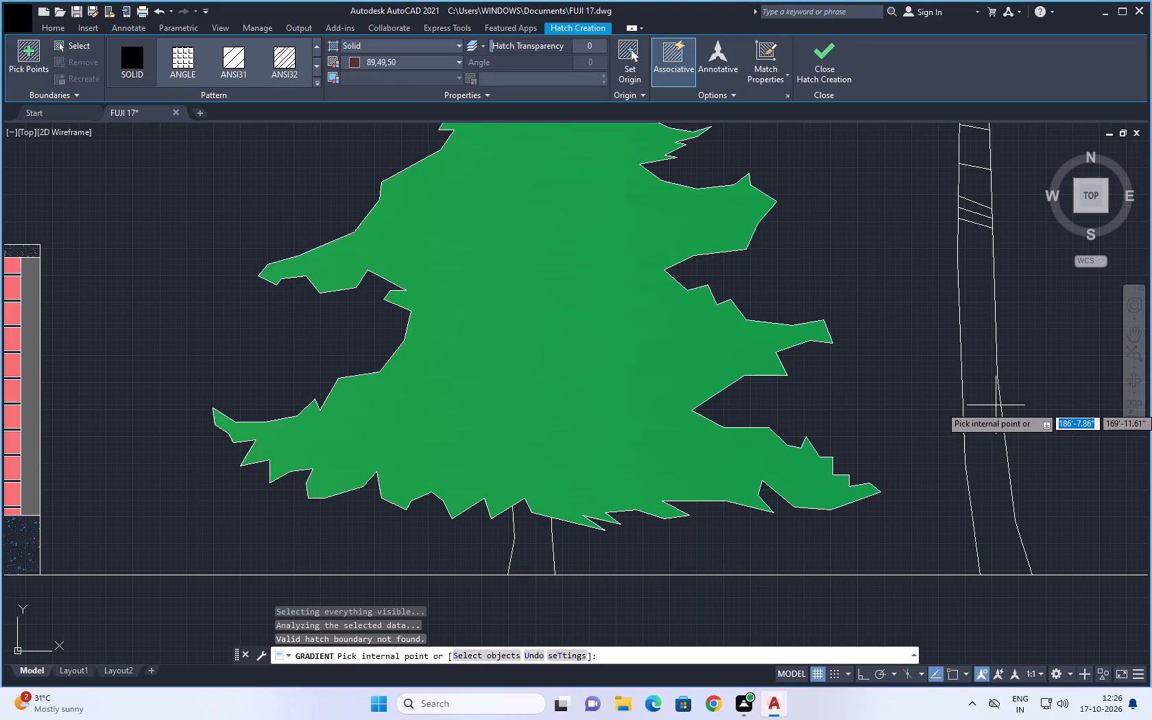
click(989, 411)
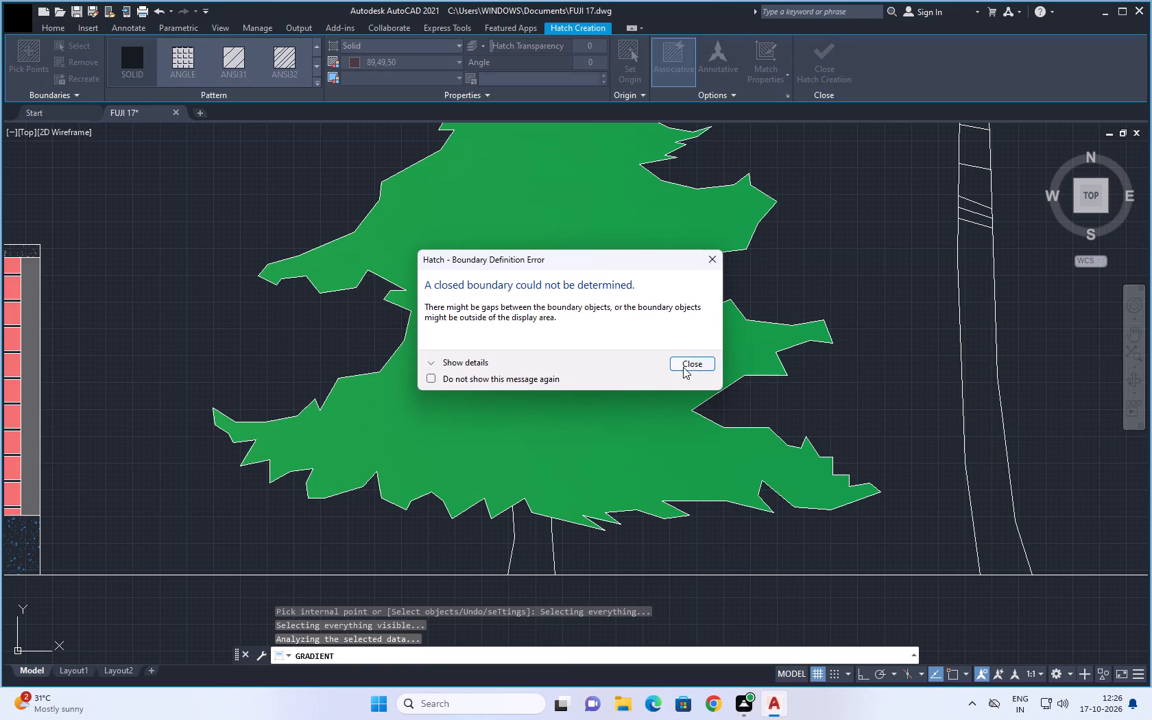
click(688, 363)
Fill the trunk and branch area of the dark green broadleaf tree with solid brown 89,49,50.
scroll(816, 478, down, 2)
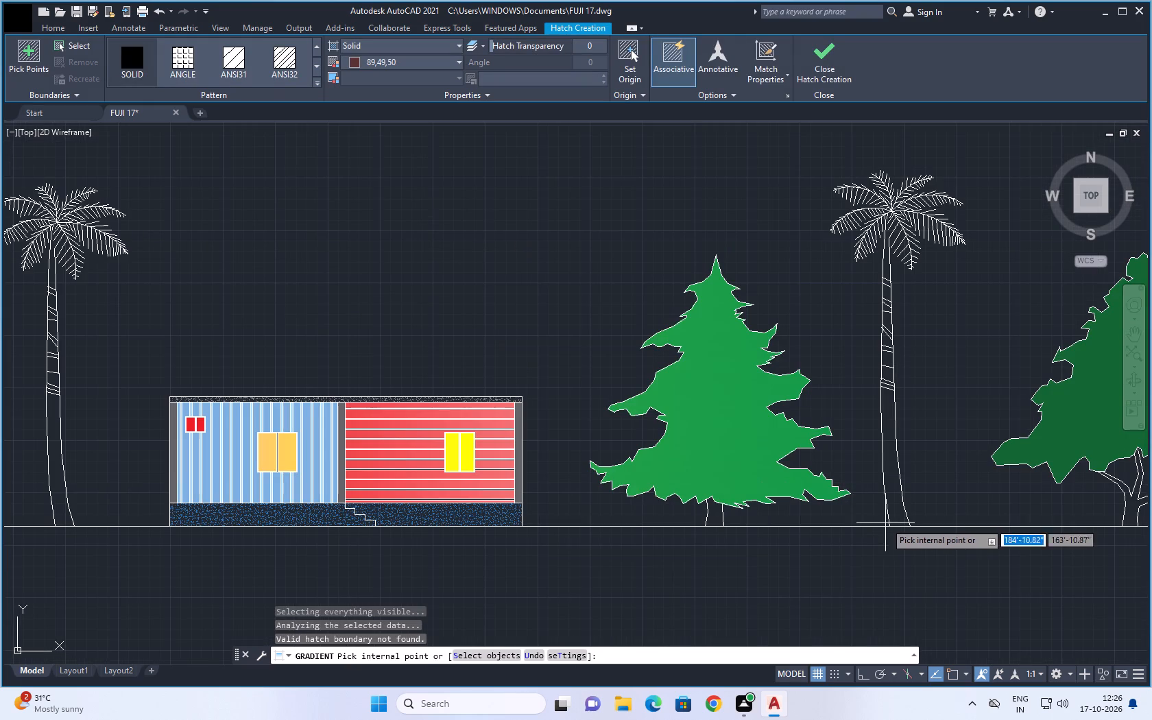
middle_drag(885, 523, 440, 458)
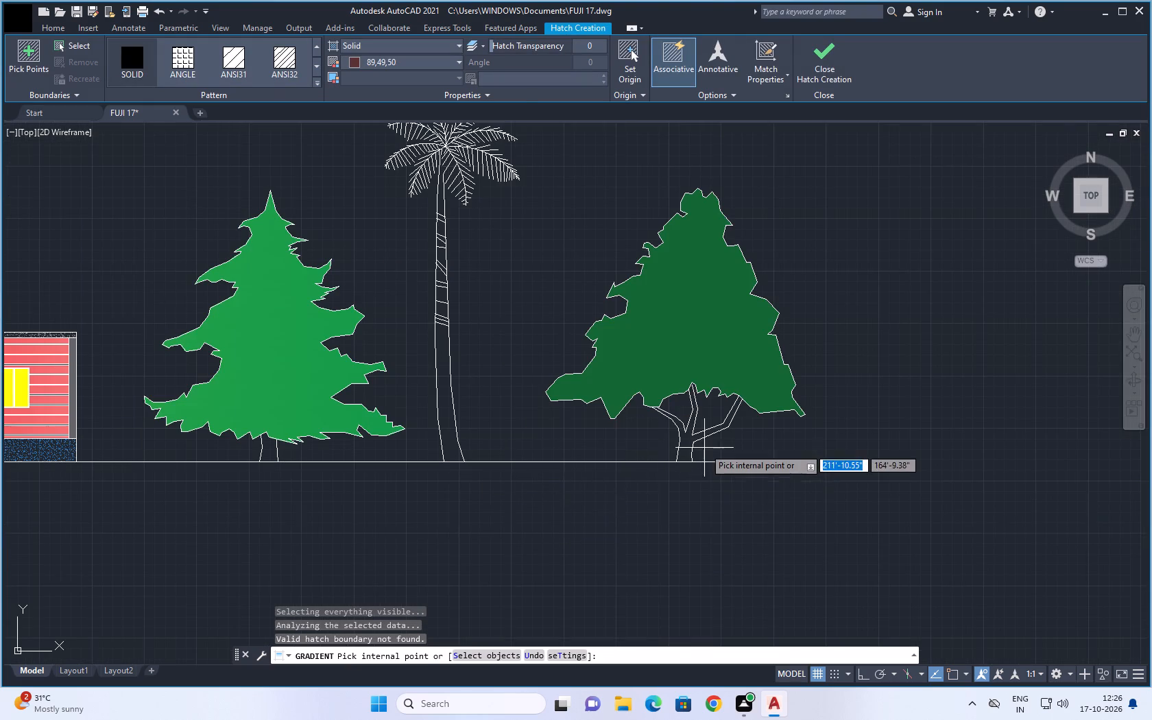
scroll(704, 448, up, 3)
click(625, 453)
scroll(673, 504, down, 2)
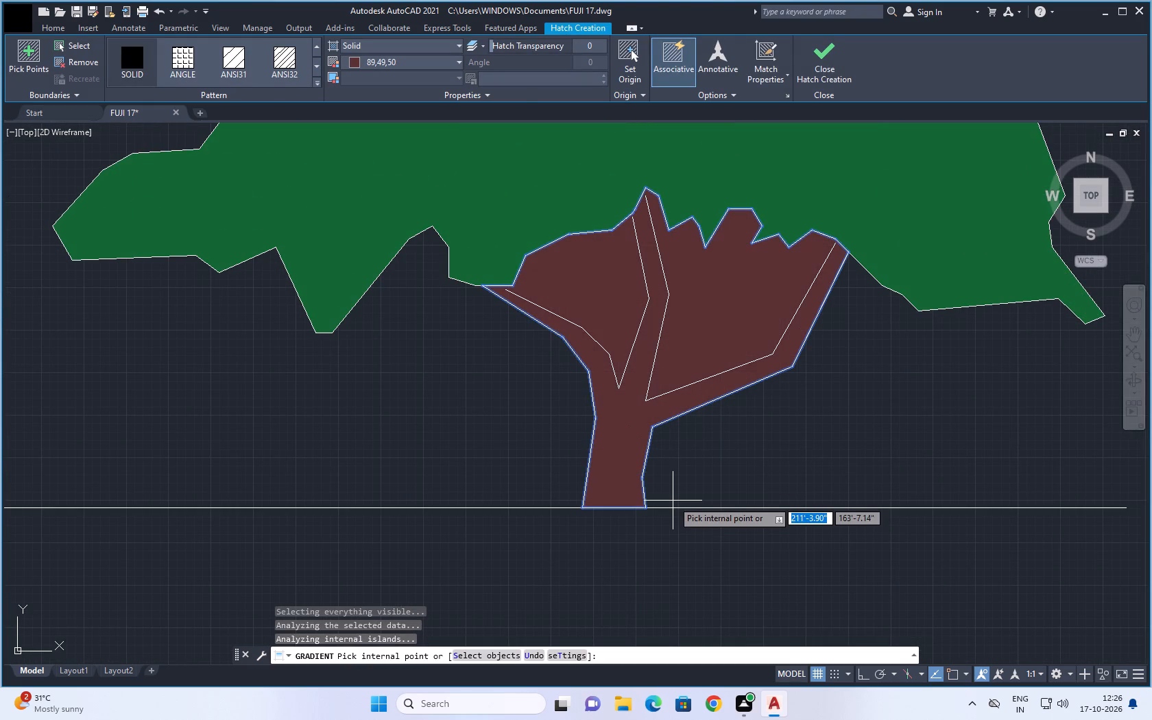
scroll(642, 560, down, 4)
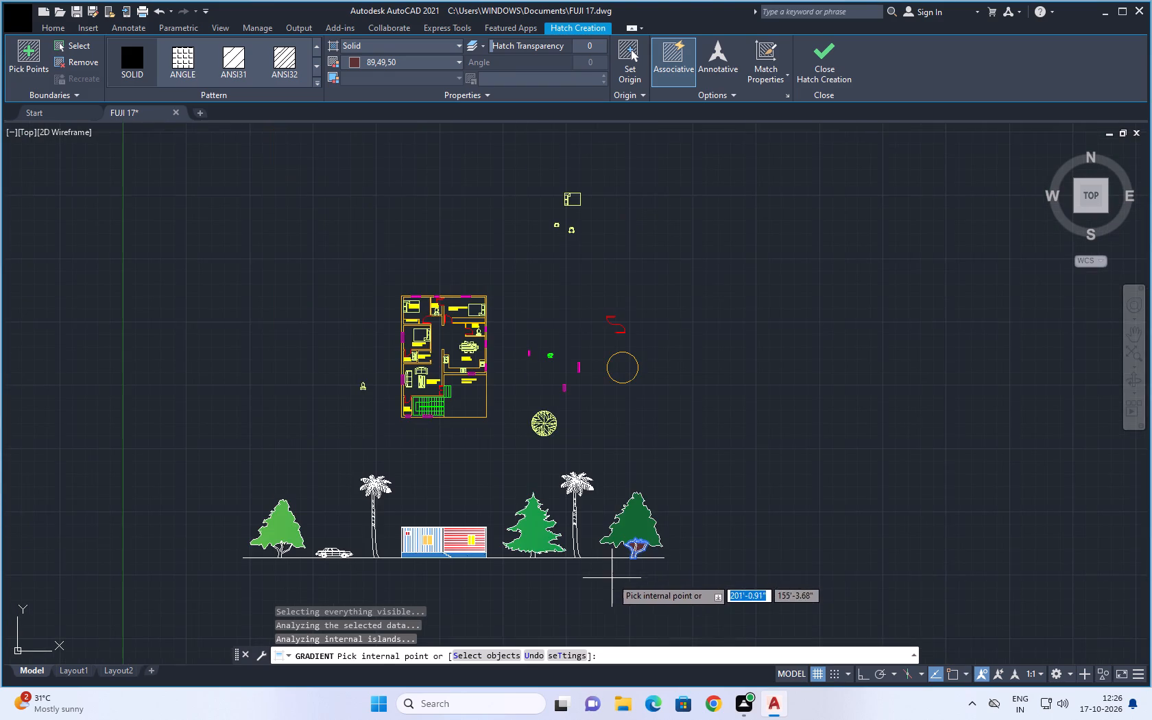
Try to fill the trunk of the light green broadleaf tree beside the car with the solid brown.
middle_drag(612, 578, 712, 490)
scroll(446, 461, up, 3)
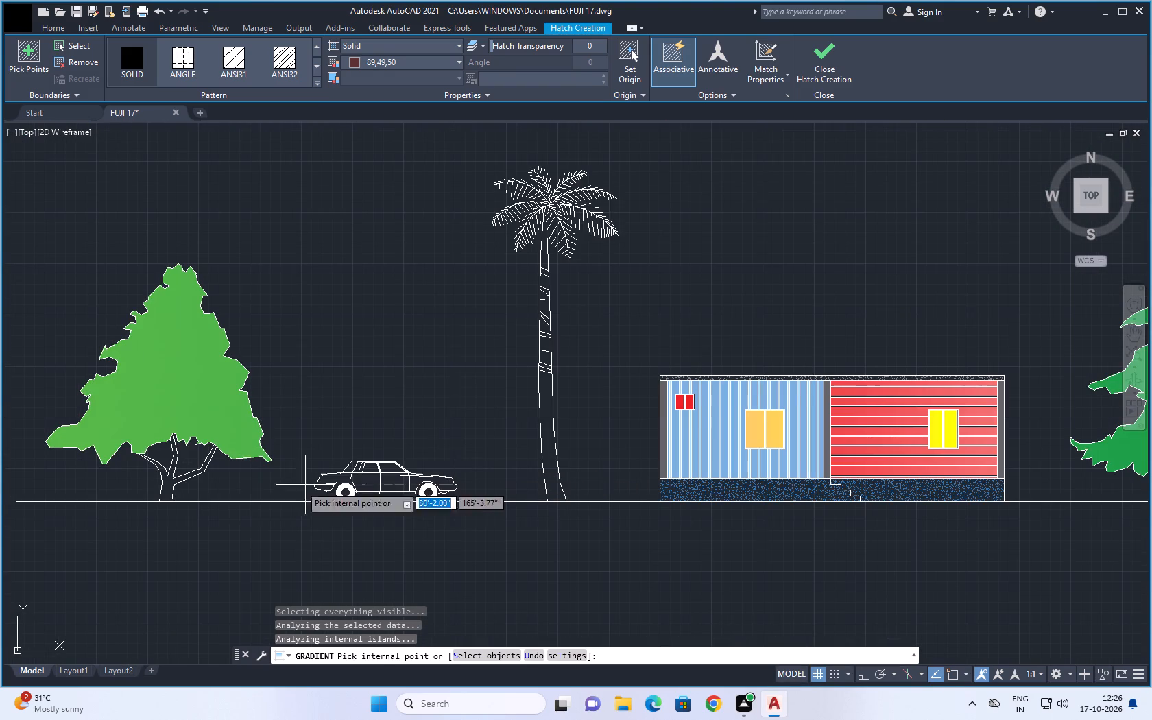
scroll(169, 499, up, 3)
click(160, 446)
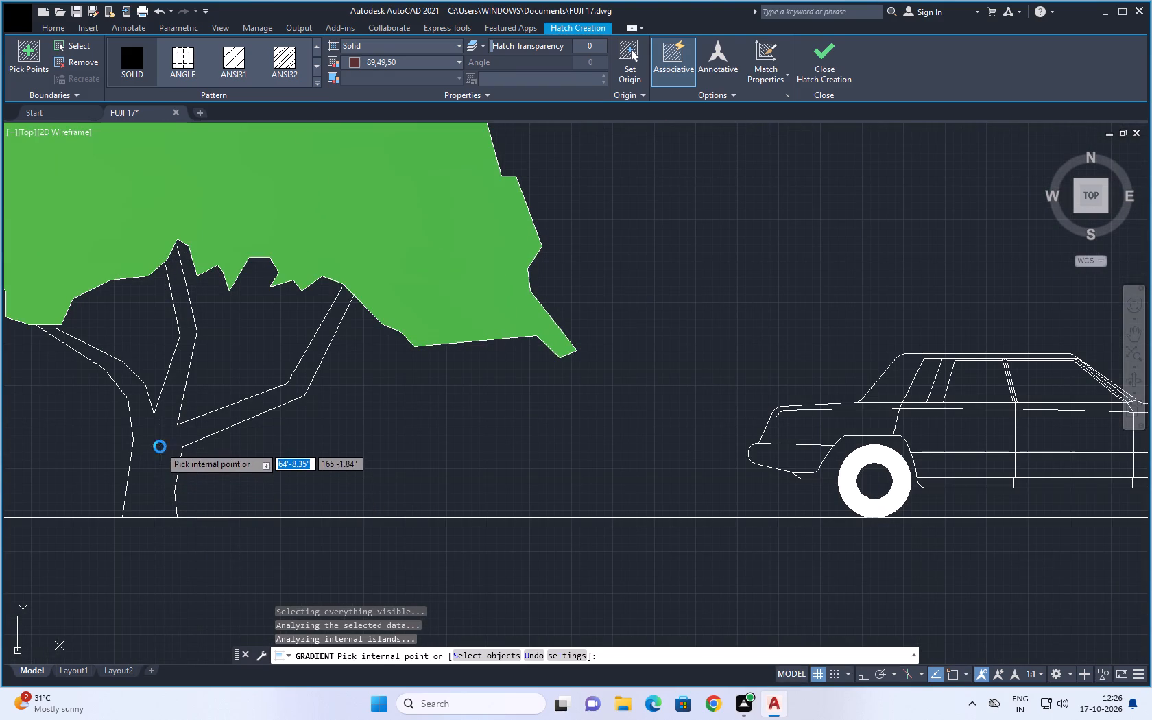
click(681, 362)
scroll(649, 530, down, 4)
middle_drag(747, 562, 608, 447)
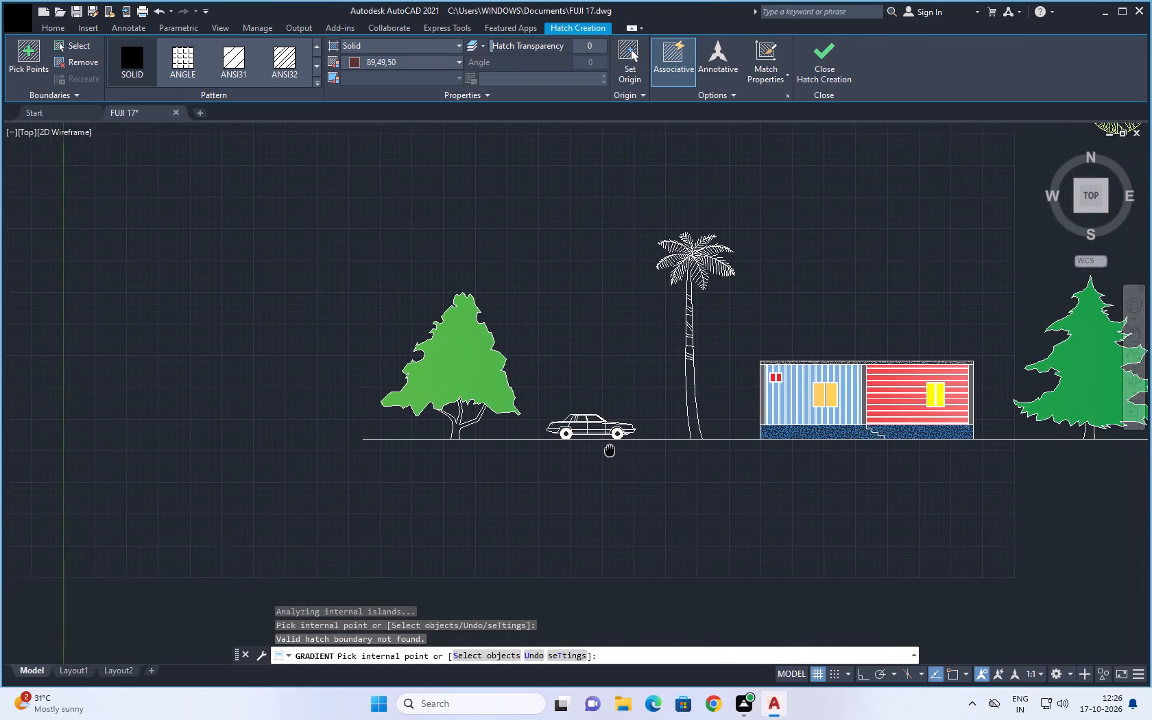
Fill the trunk and branch area of the light green broadleaf tree beside the car with solid brown 89,49,50.
middle_drag(608, 447, 480, 453)
scroll(511, 463, down, 1)
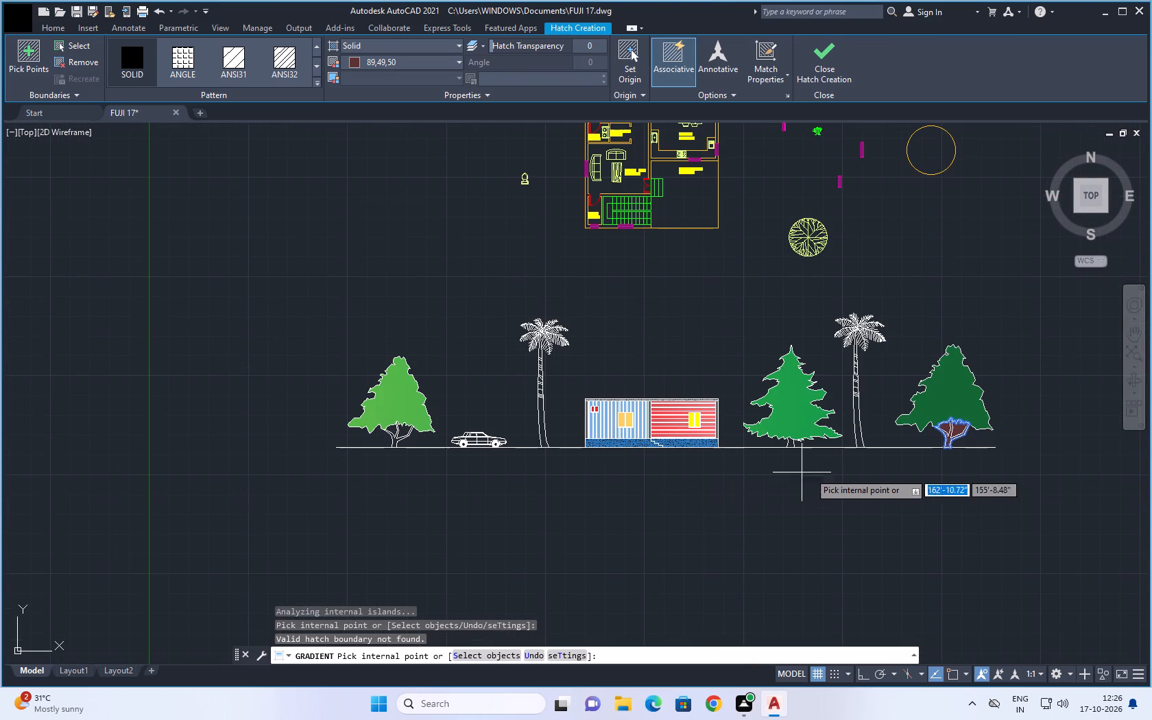
scroll(357, 415, up, 2)
scroll(412, 446, up, 2)
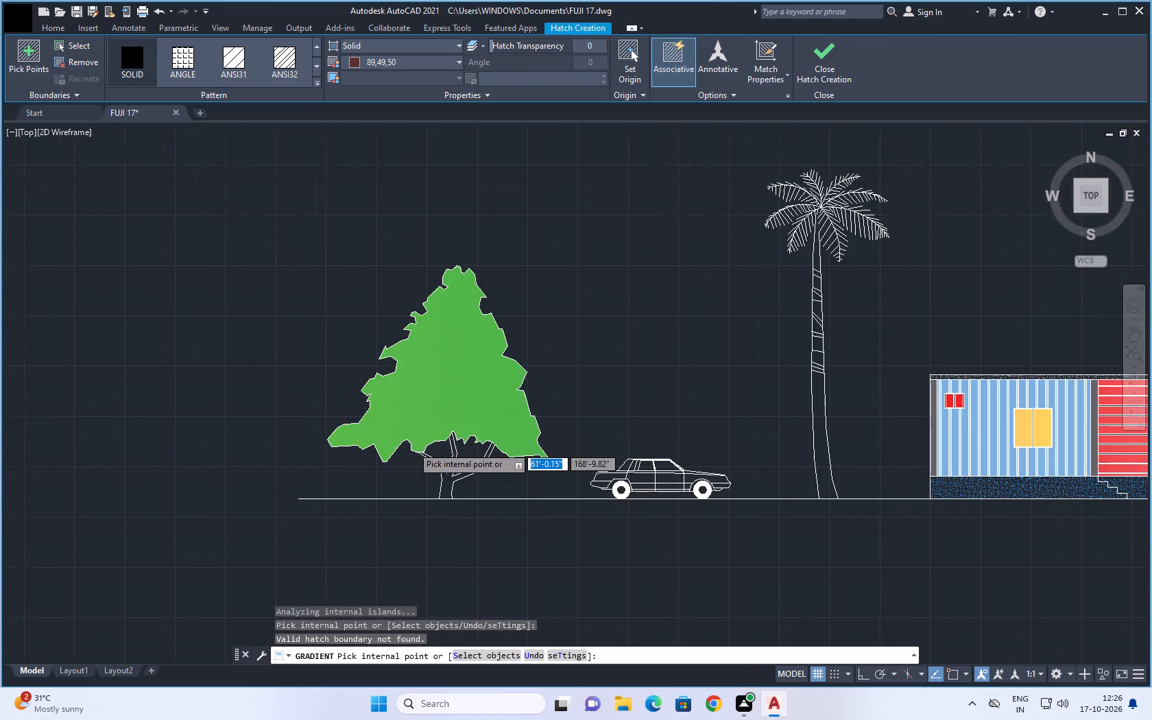
scroll(412, 446, up, 1)
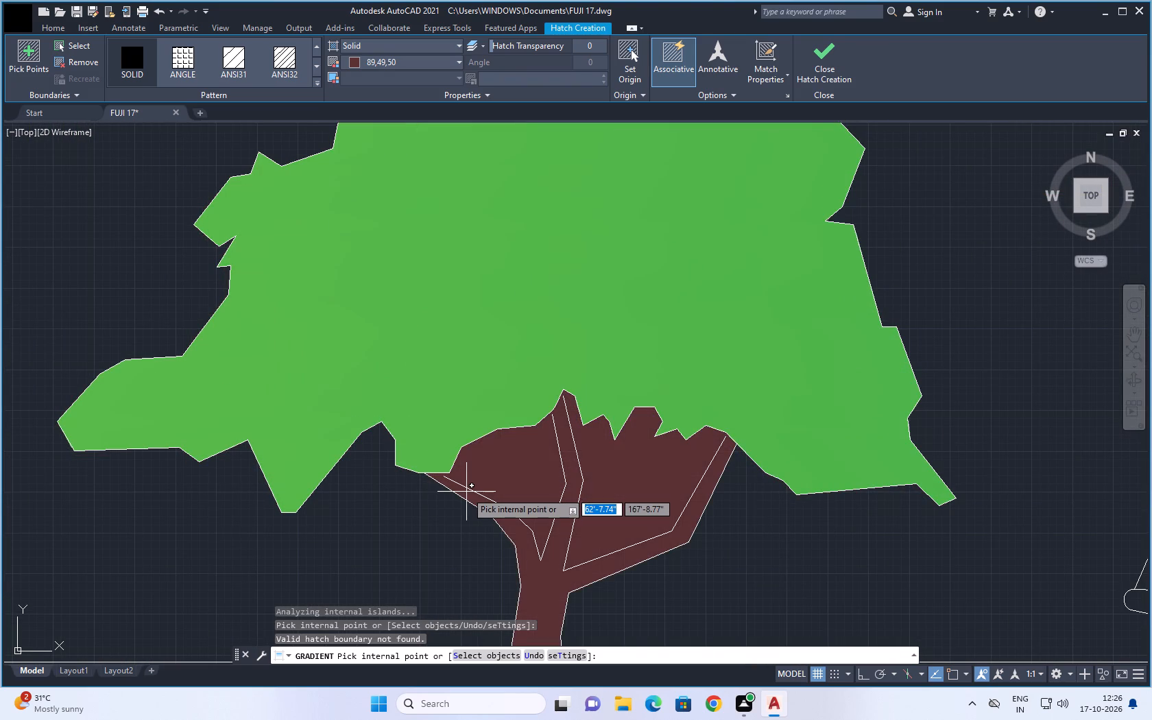
click(468, 494)
scroll(597, 502, down, 2)
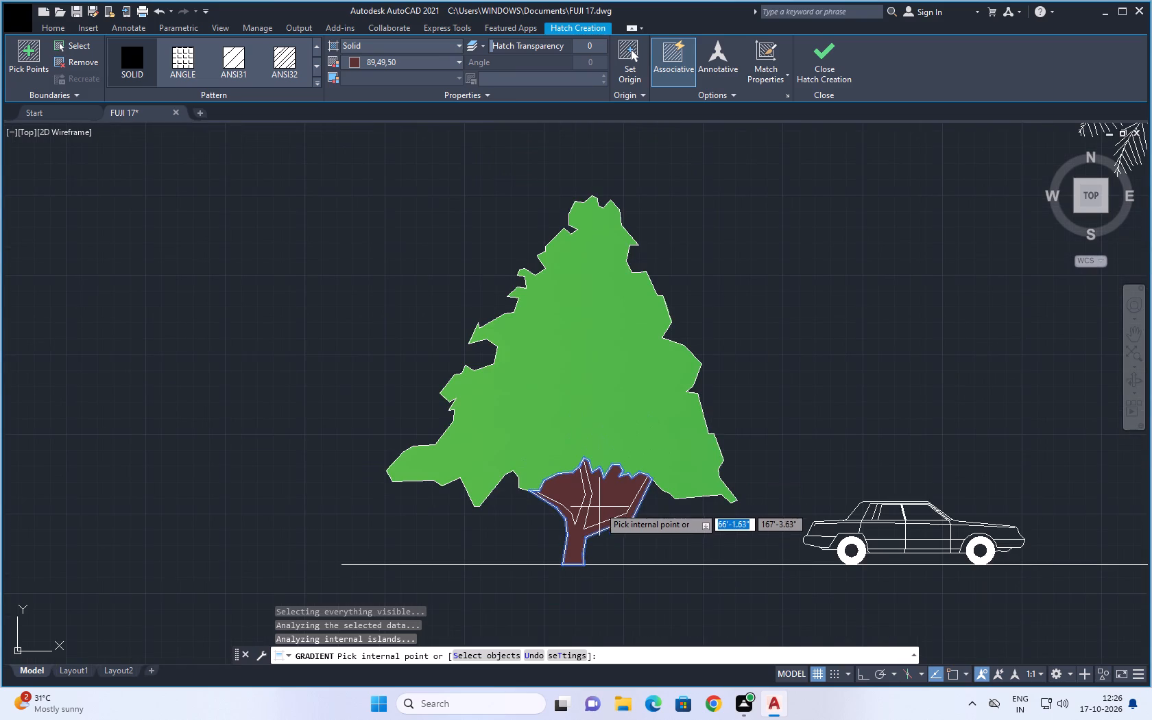
scroll(694, 577, down, 2)
middle_drag(722, 600, 498, 501)
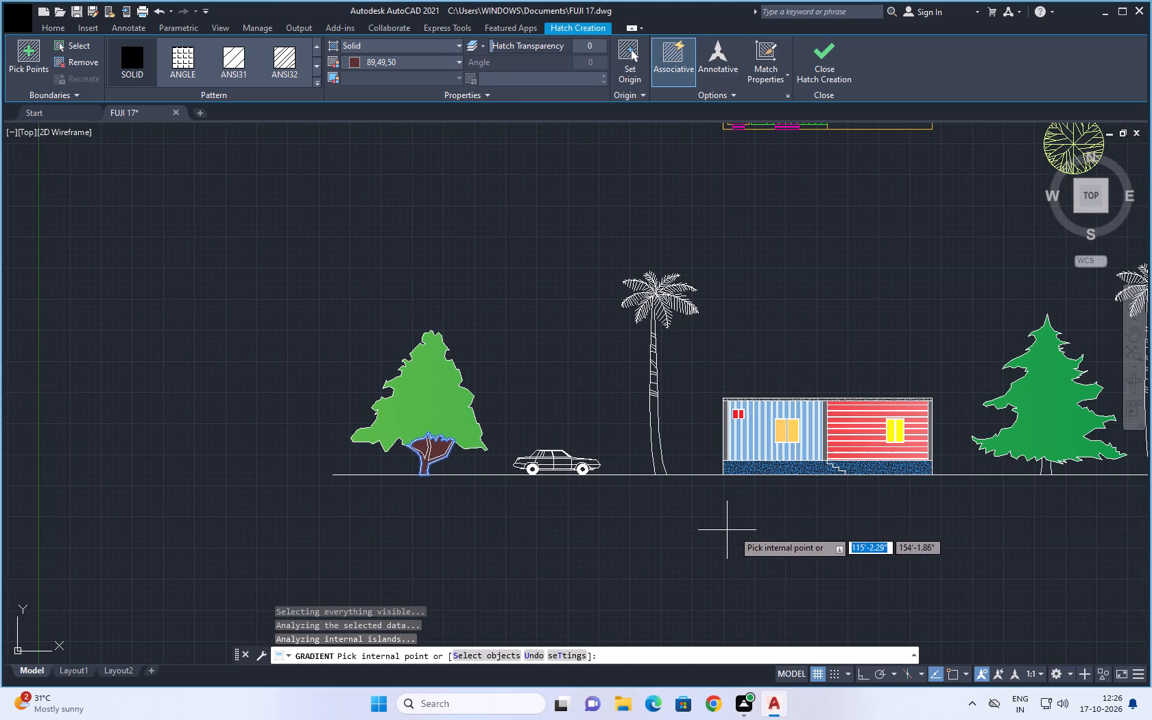
scroll(870, 536, down, 1)
middle_drag(890, 540, 586, 518)
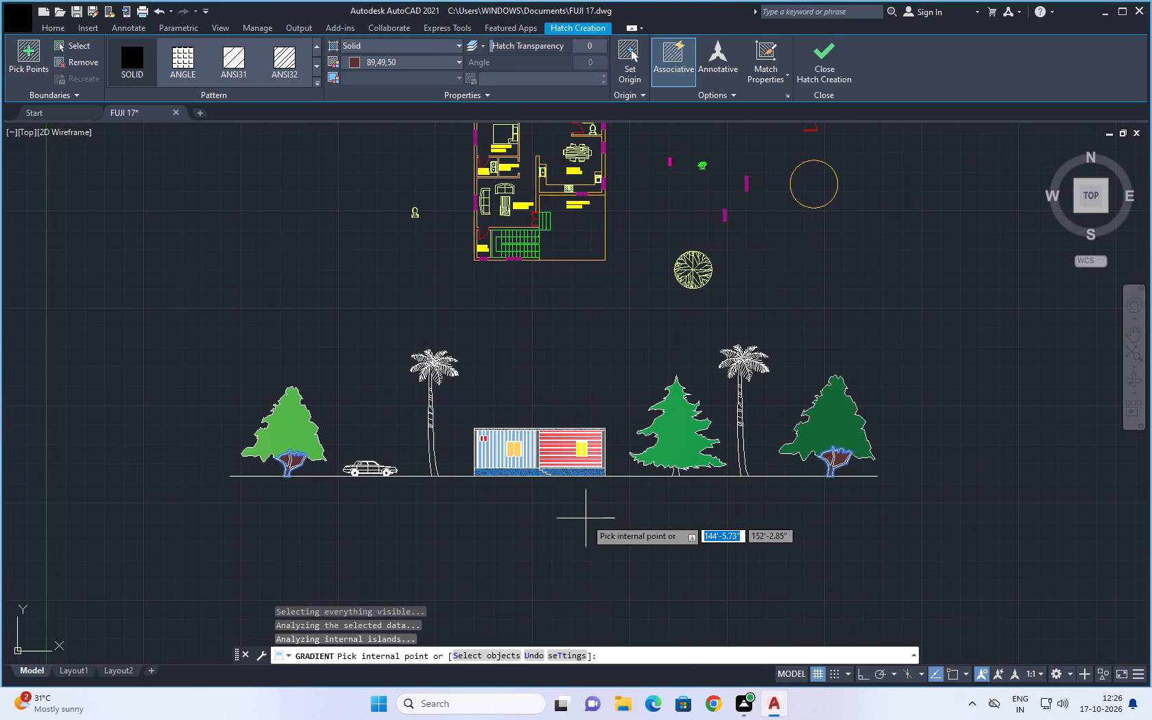
key(Escape)
key(Escape)
key(Escape)
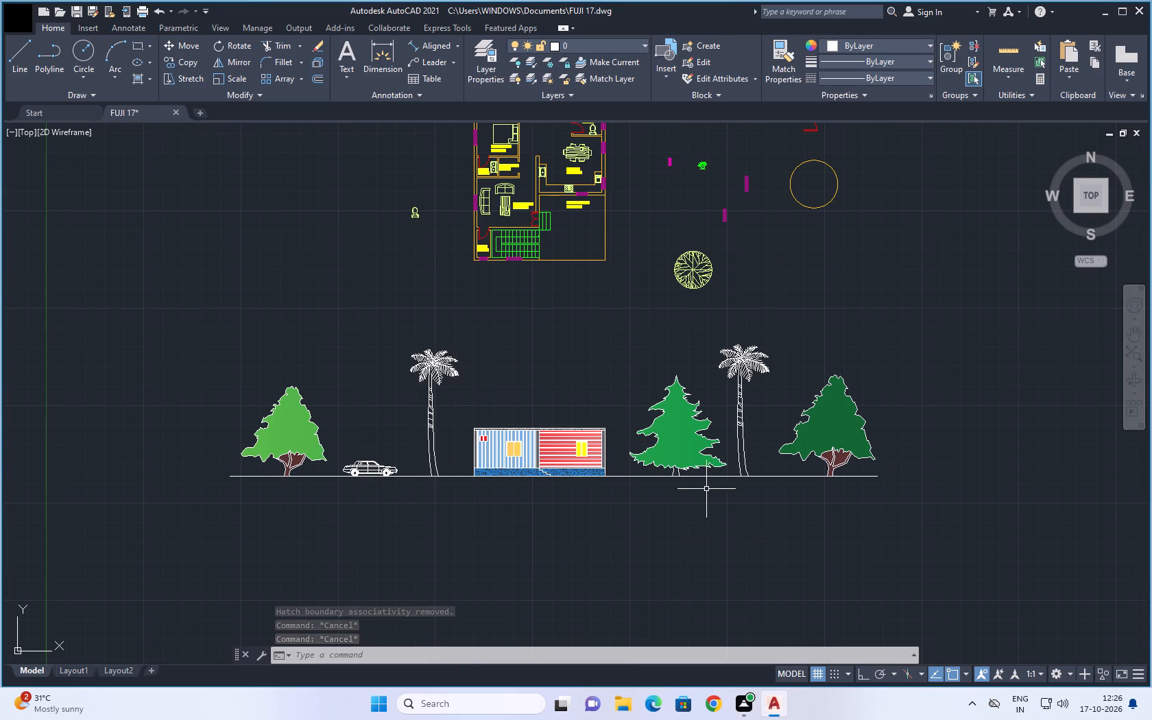
Draw a line about 1'-10" long along the ground, closing the base of the fir tree's trunk.
scroll(703, 486, up, 3)
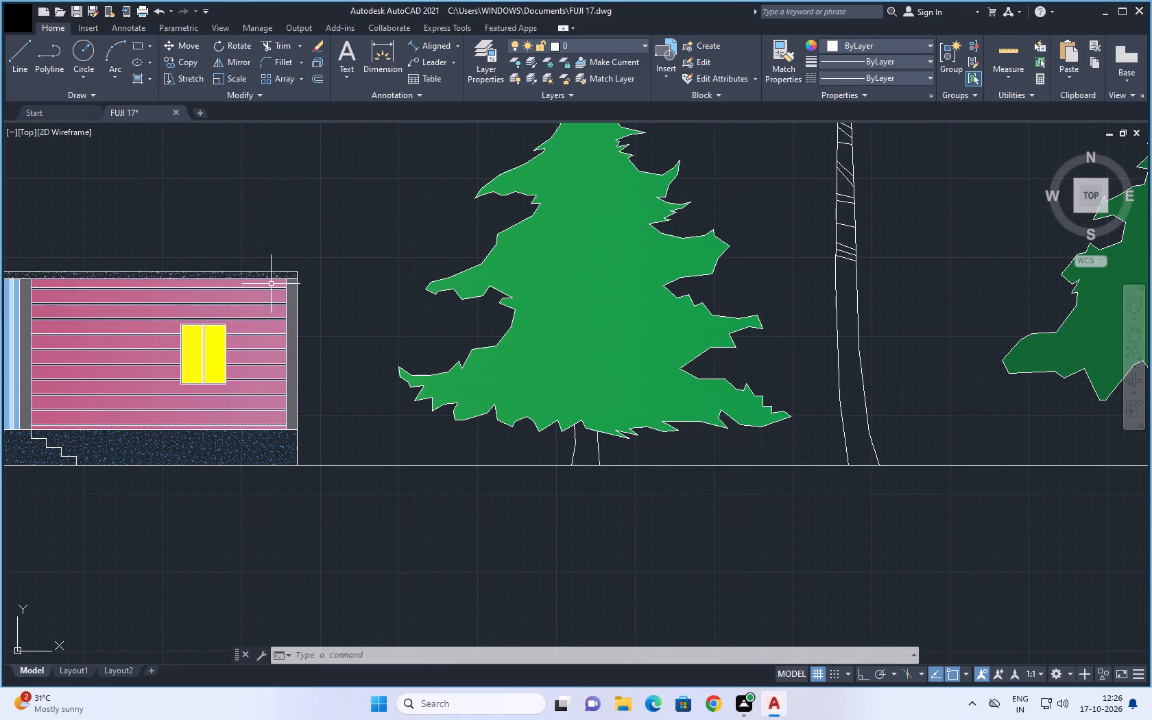
click(17, 47)
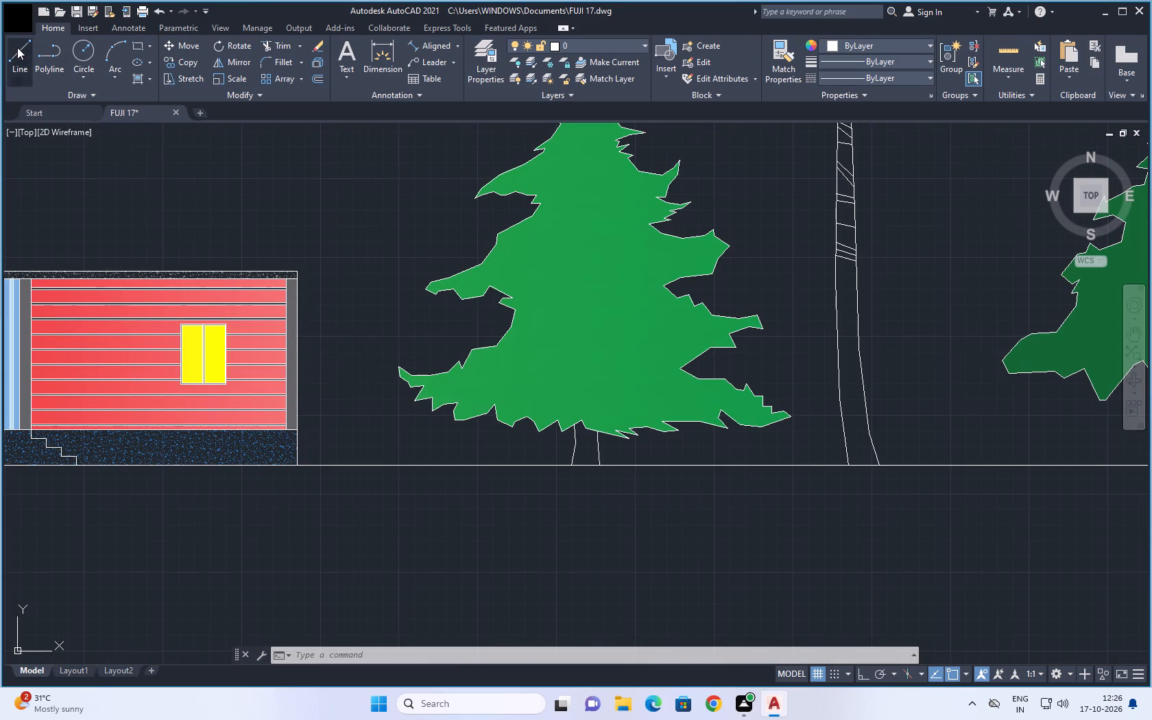
scroll(583, 460, up, 3)
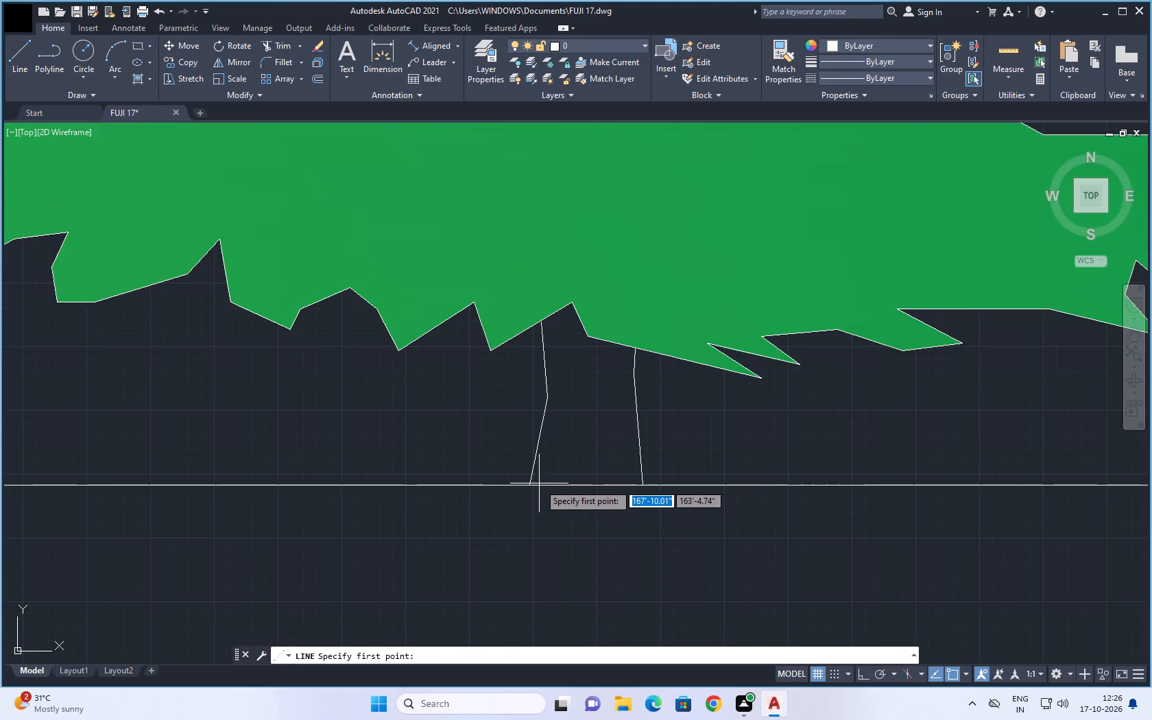
click(531, 485)
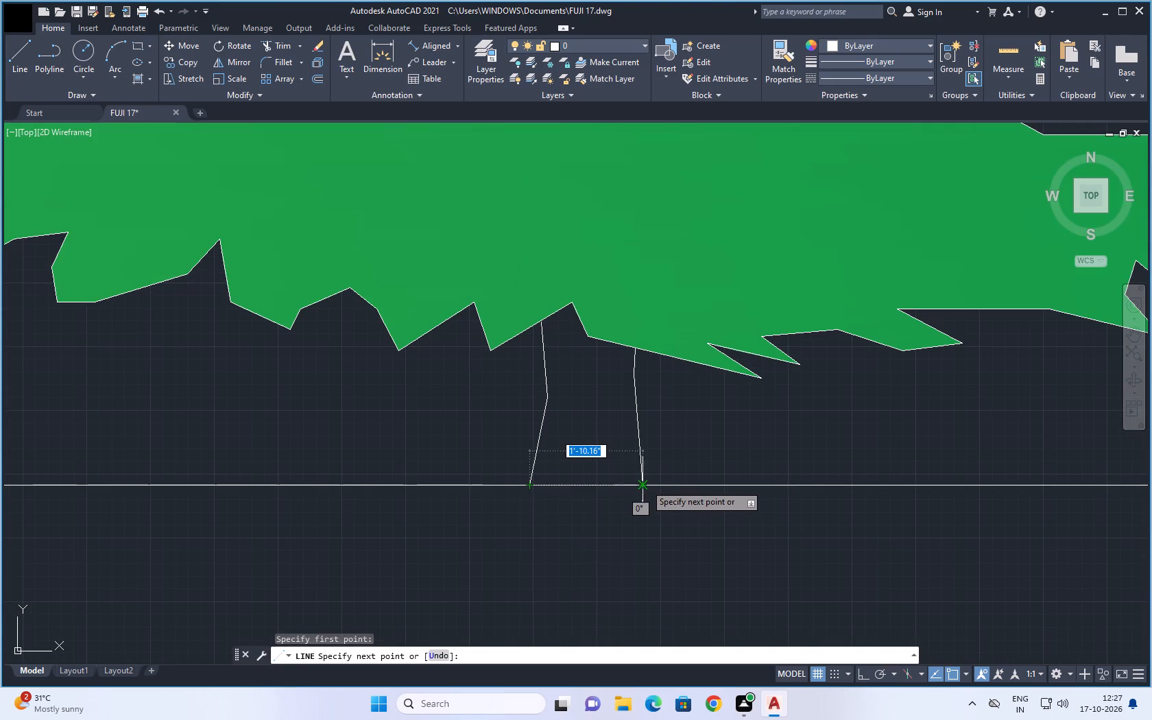
click(645, 484)
scroll(546, 537, down, 3)
key(Escape)
scroll(493, 557, down, 1)
middle_drag(493, 557, 878, 427)
scroll(605, 469, down, 2)
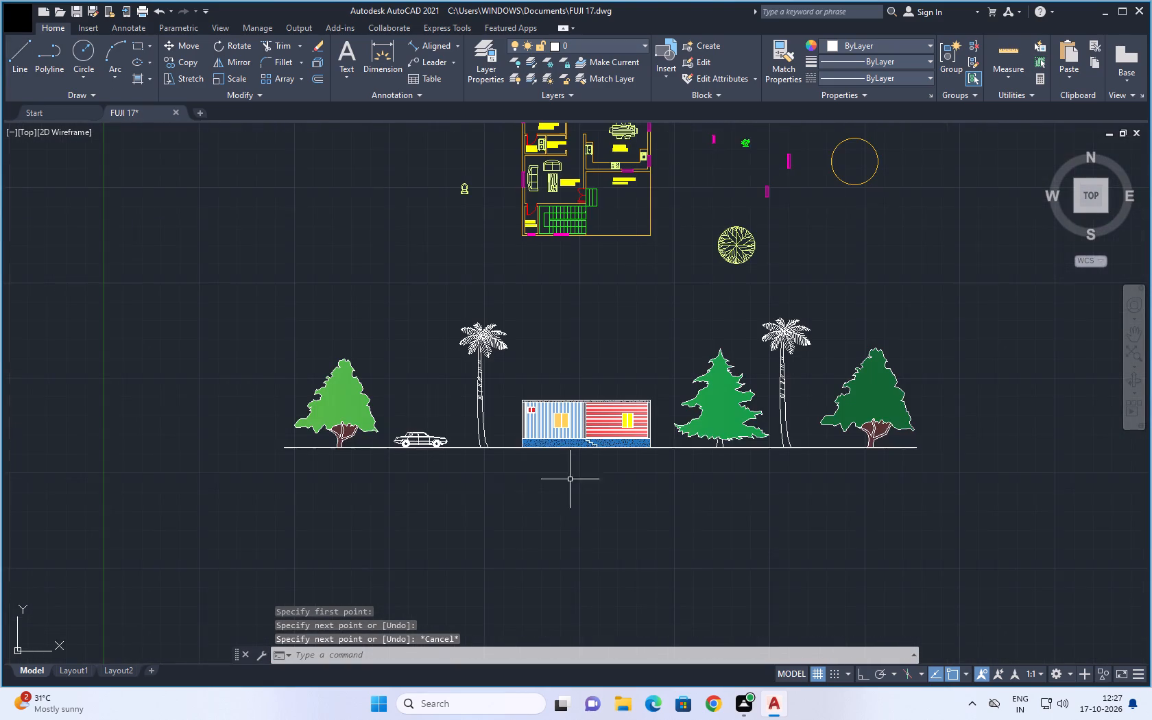
Draw a line along the ground closing the trunk base of the palm between the car and the house.
middle_drag(467, 497, 536, 500)
scroll(572, 490, up, 2)
middle_drag(531, 448, 512, 509)
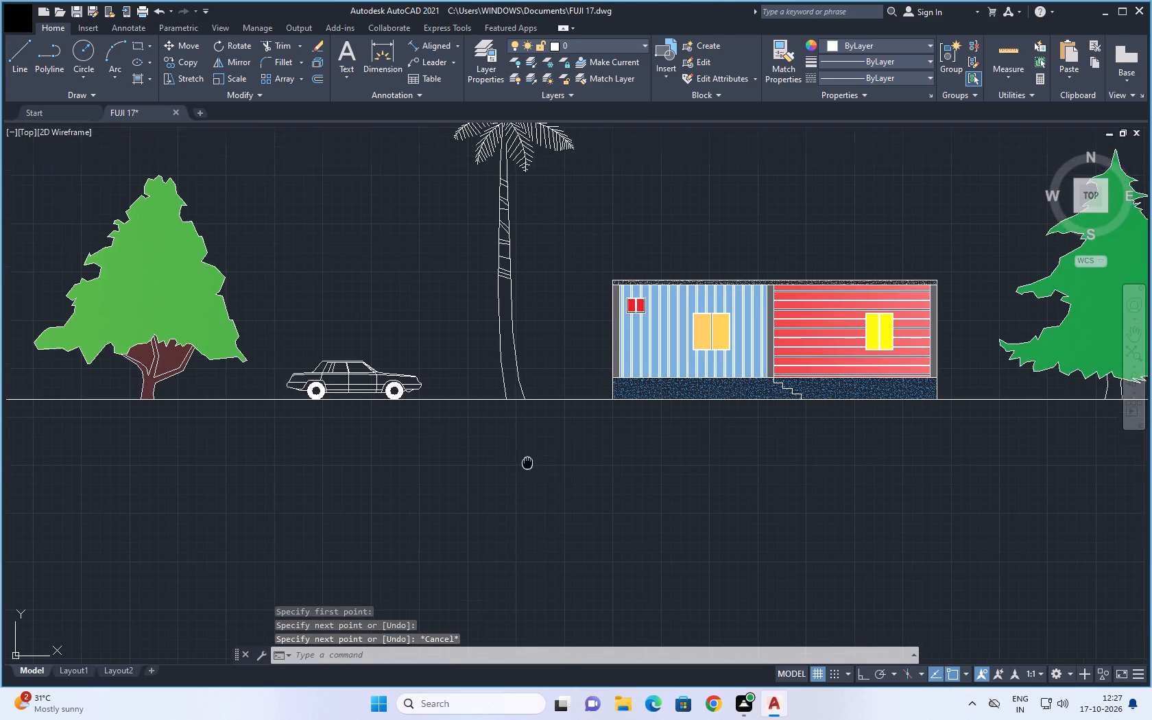
middle_drag(512, 509, 501, 521)
scroll(489, 496, up, 3)
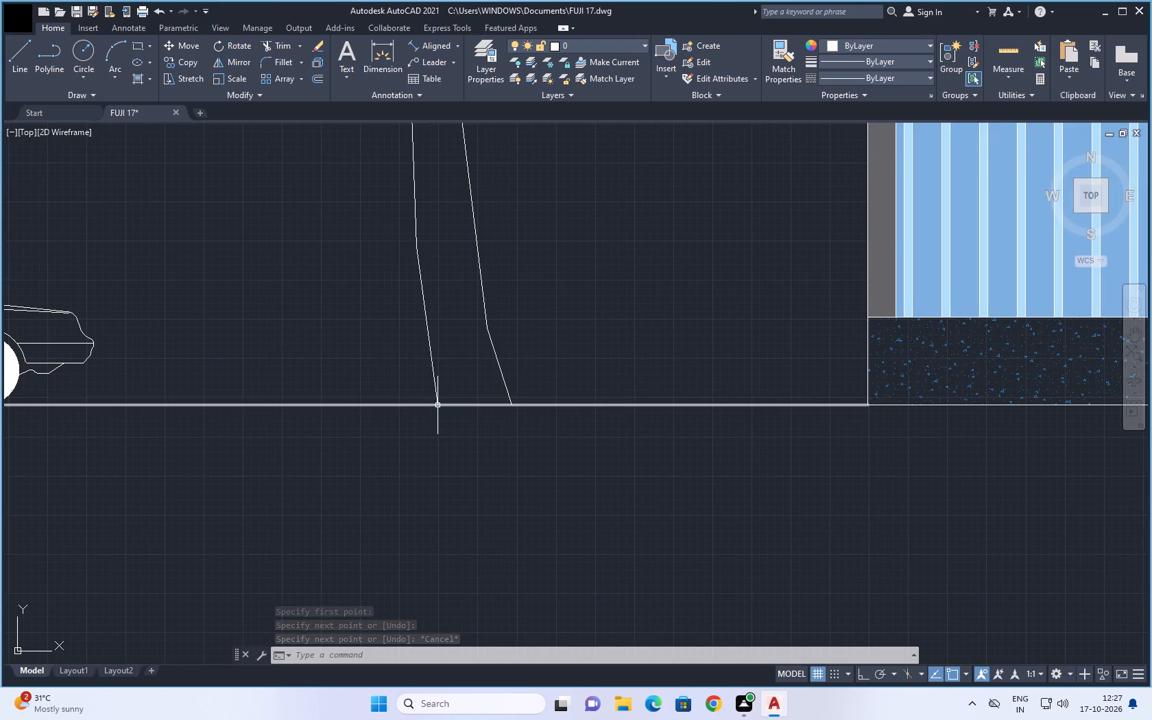
key(space)
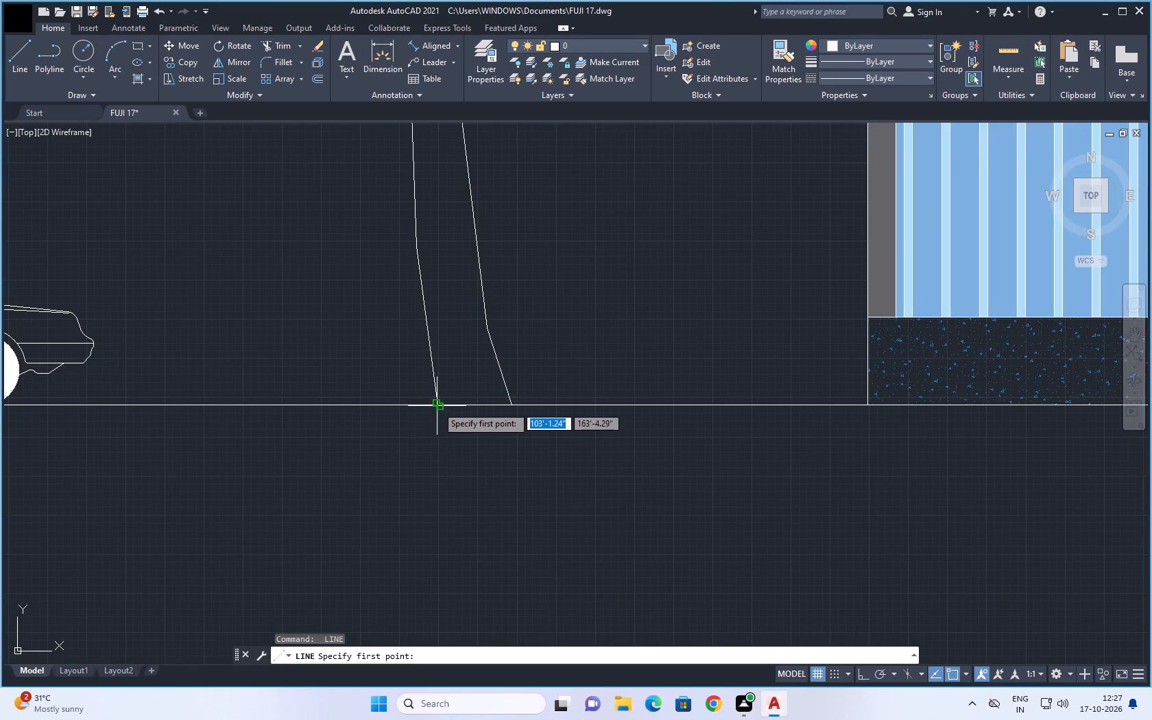
click(437, 406)
click(514, 405)
key(Escape)
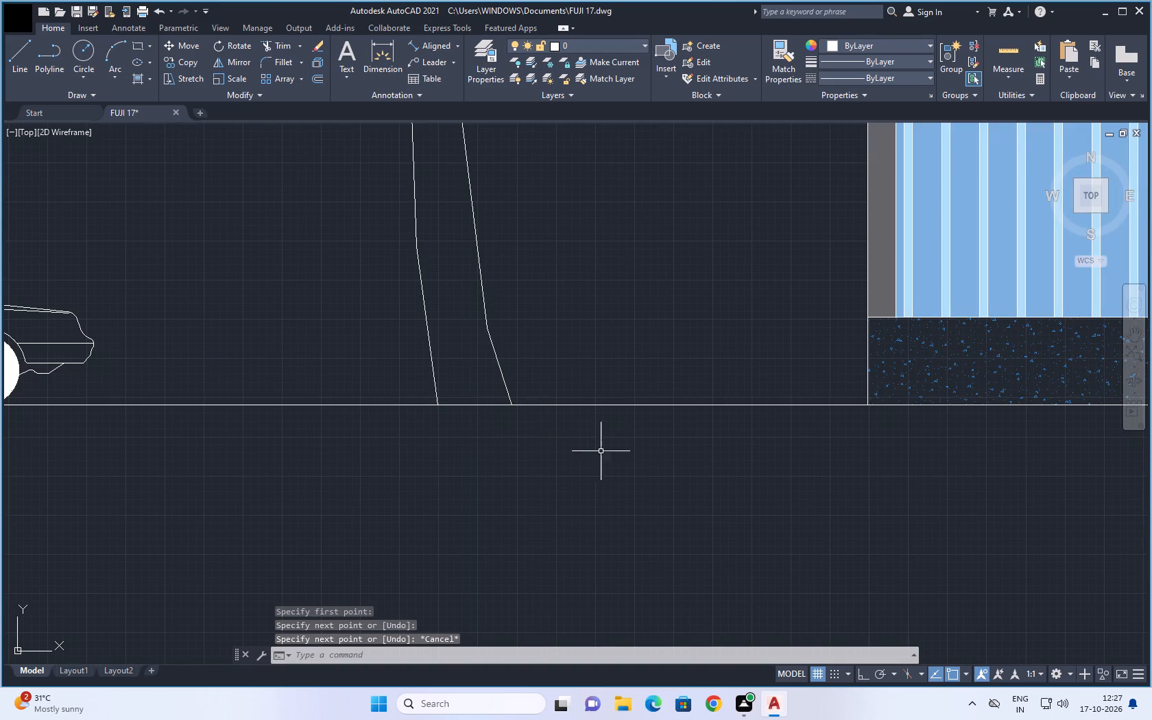
Draw a line along the ground closing the trunk base of the palm between the fir and the dark green tree.
scroll(611, 453, down, 3)
scroll(709, 507, down, 2)
middle_drag(771, 532, 304, 490)
scroll(517, 459, up, 3)
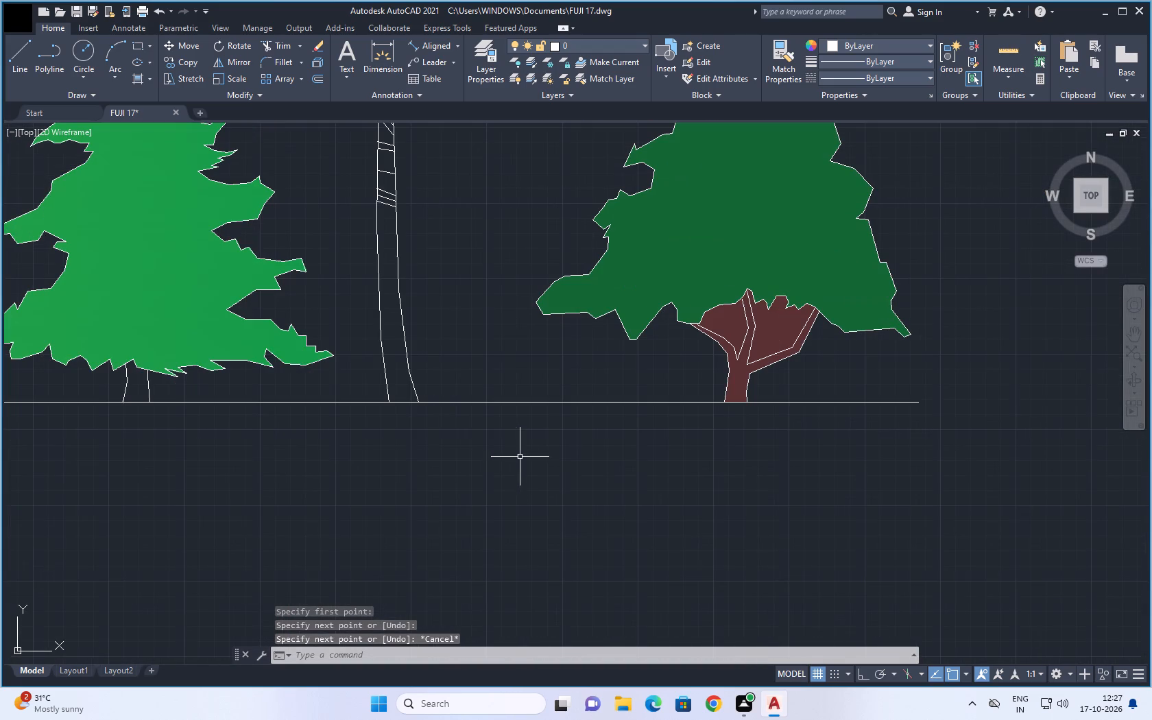
key(space)
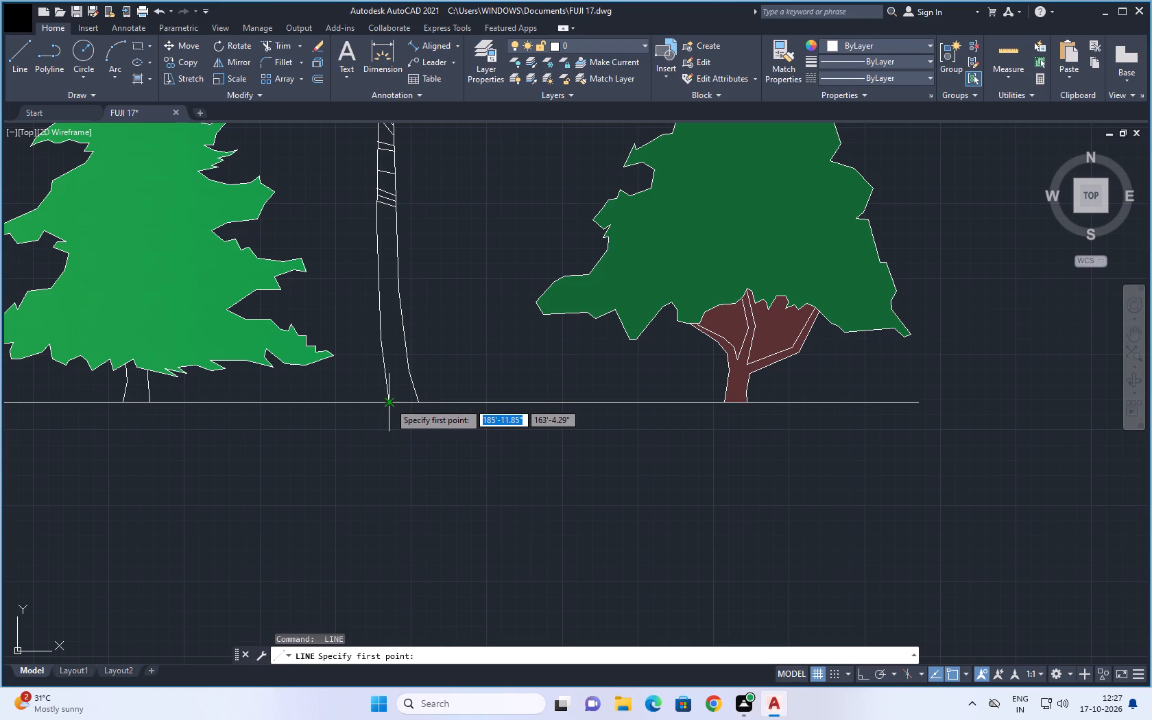
click(389, 403)
click(418, 401)
key(Escape)
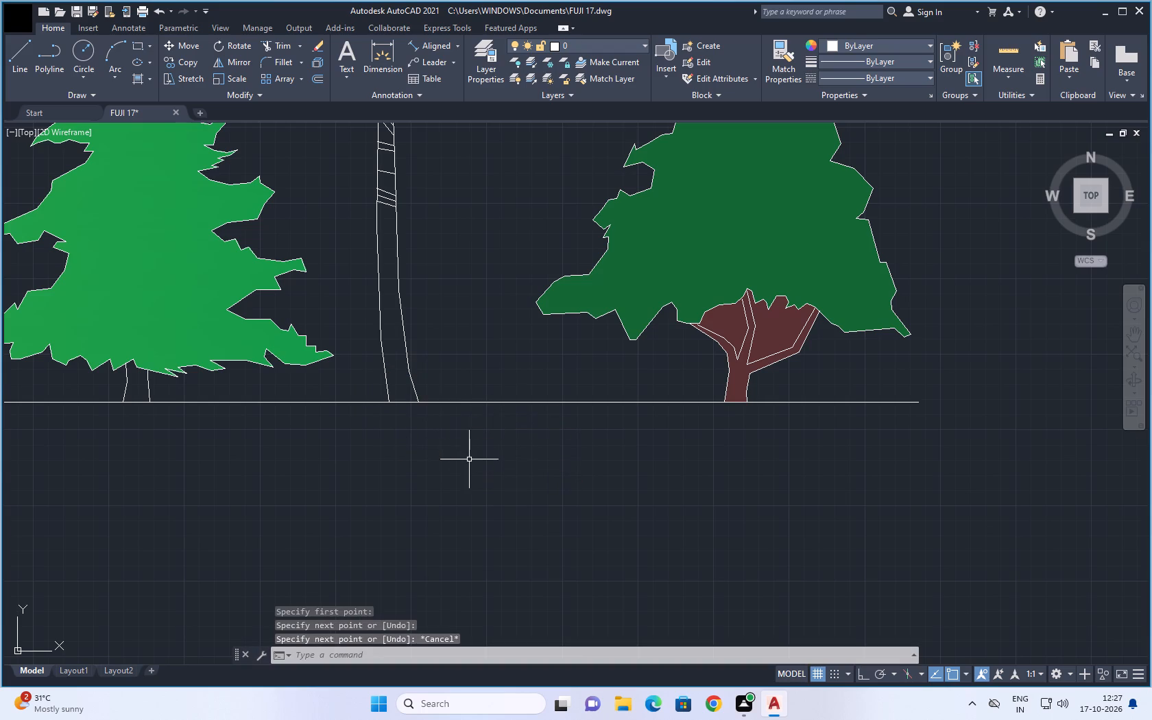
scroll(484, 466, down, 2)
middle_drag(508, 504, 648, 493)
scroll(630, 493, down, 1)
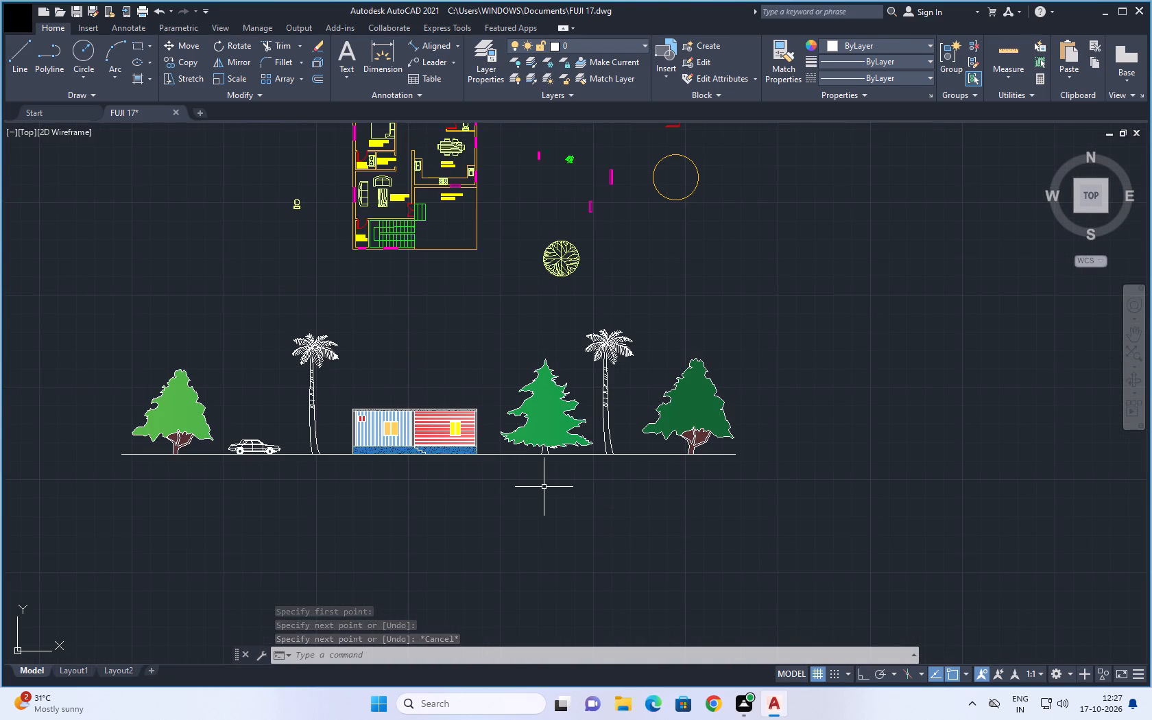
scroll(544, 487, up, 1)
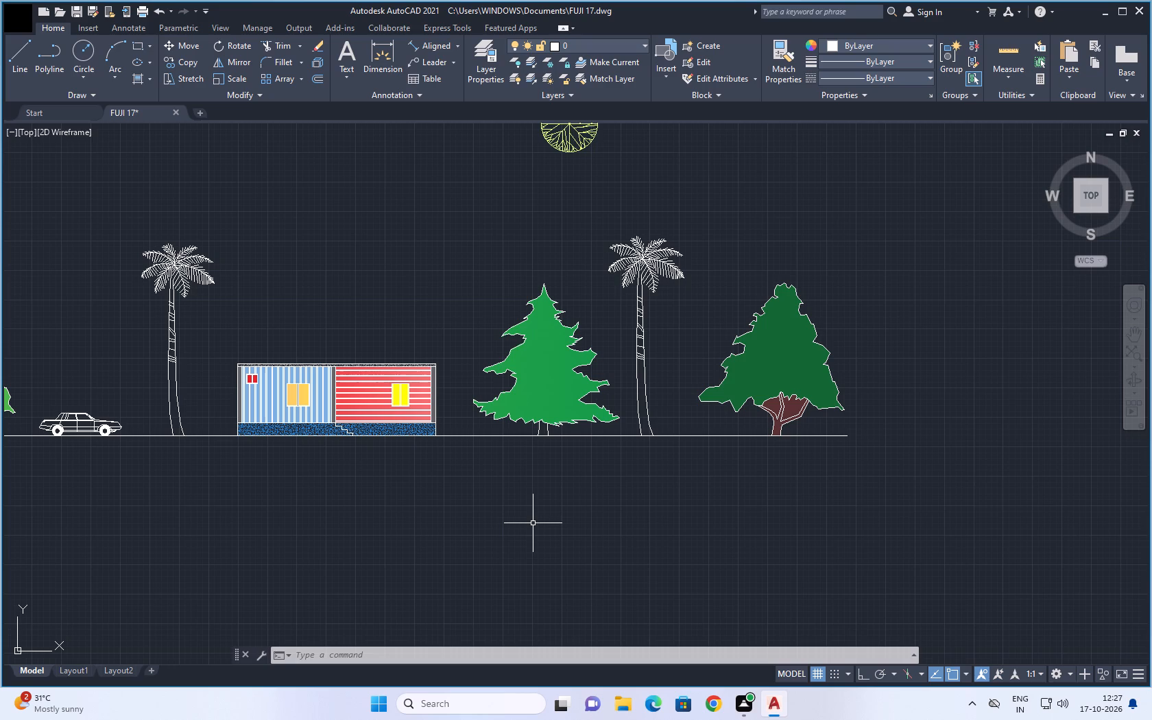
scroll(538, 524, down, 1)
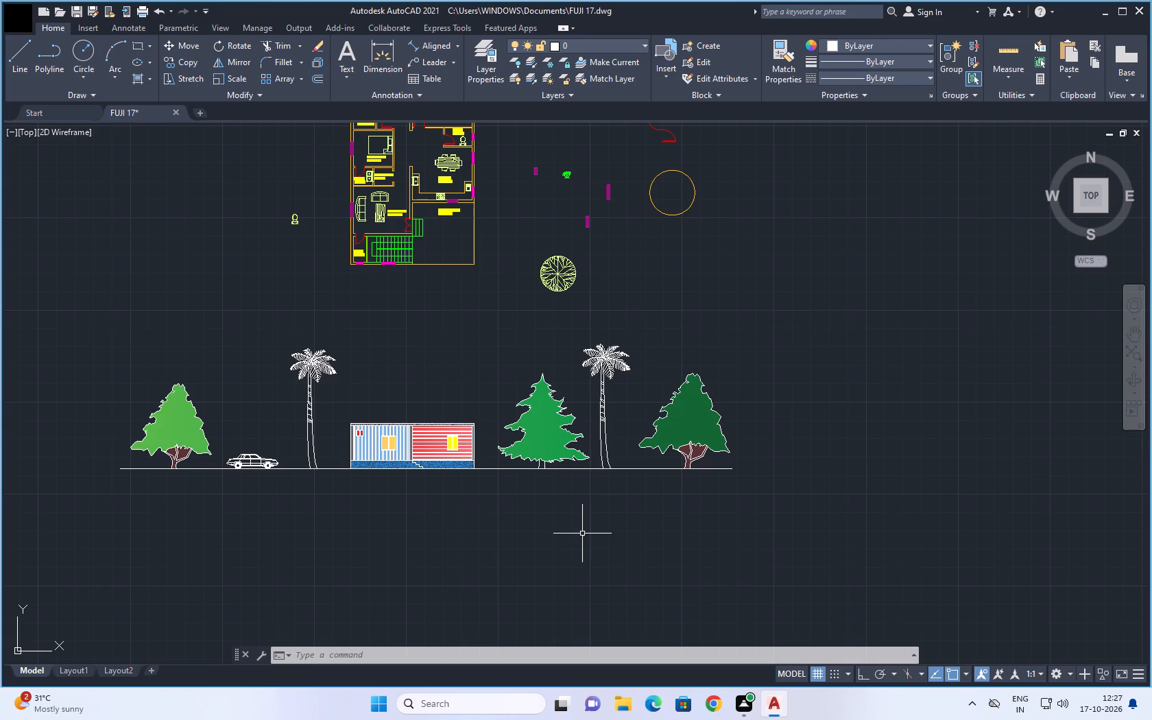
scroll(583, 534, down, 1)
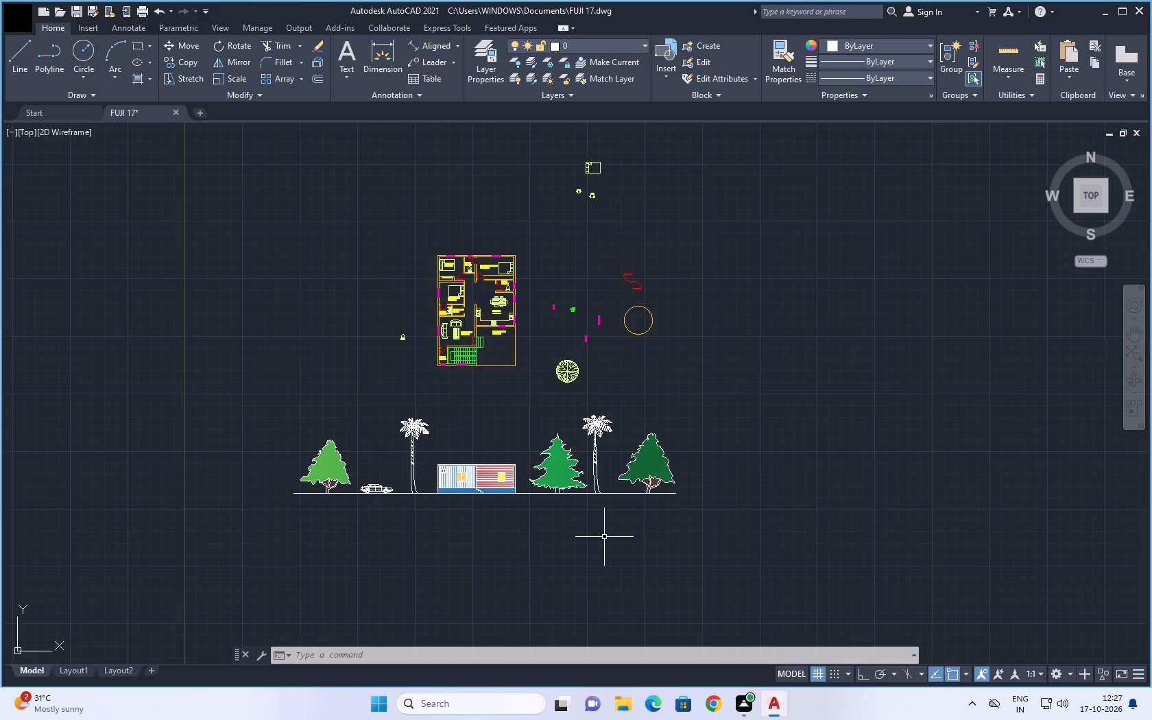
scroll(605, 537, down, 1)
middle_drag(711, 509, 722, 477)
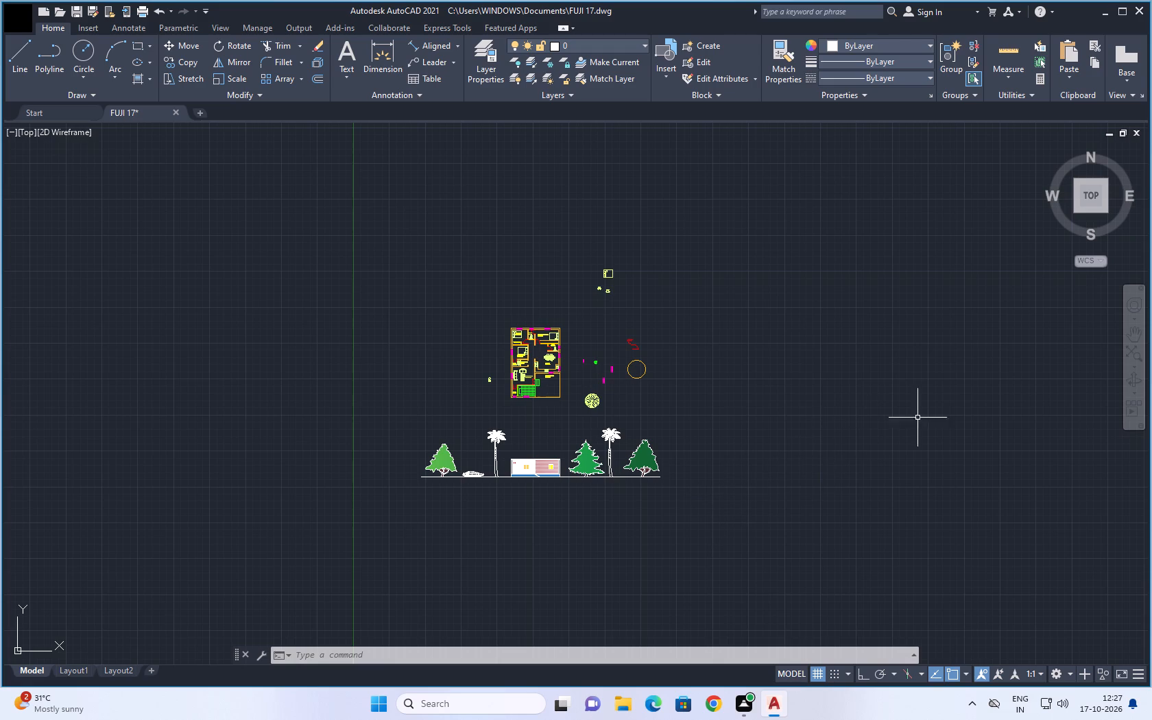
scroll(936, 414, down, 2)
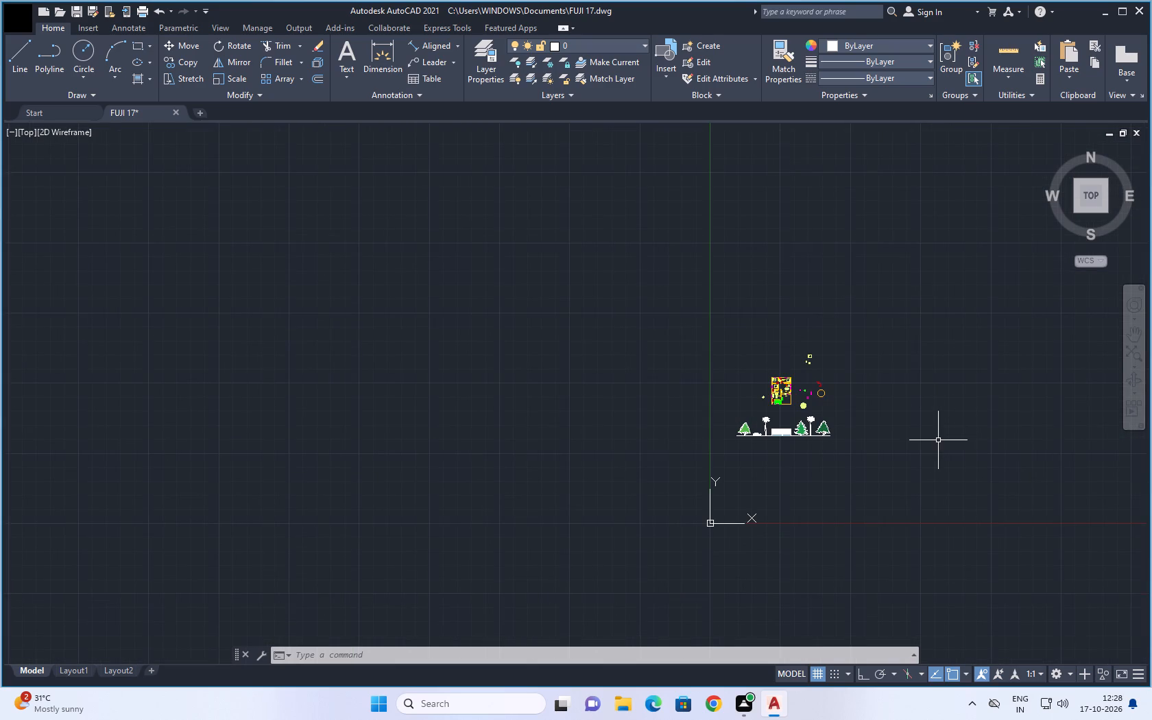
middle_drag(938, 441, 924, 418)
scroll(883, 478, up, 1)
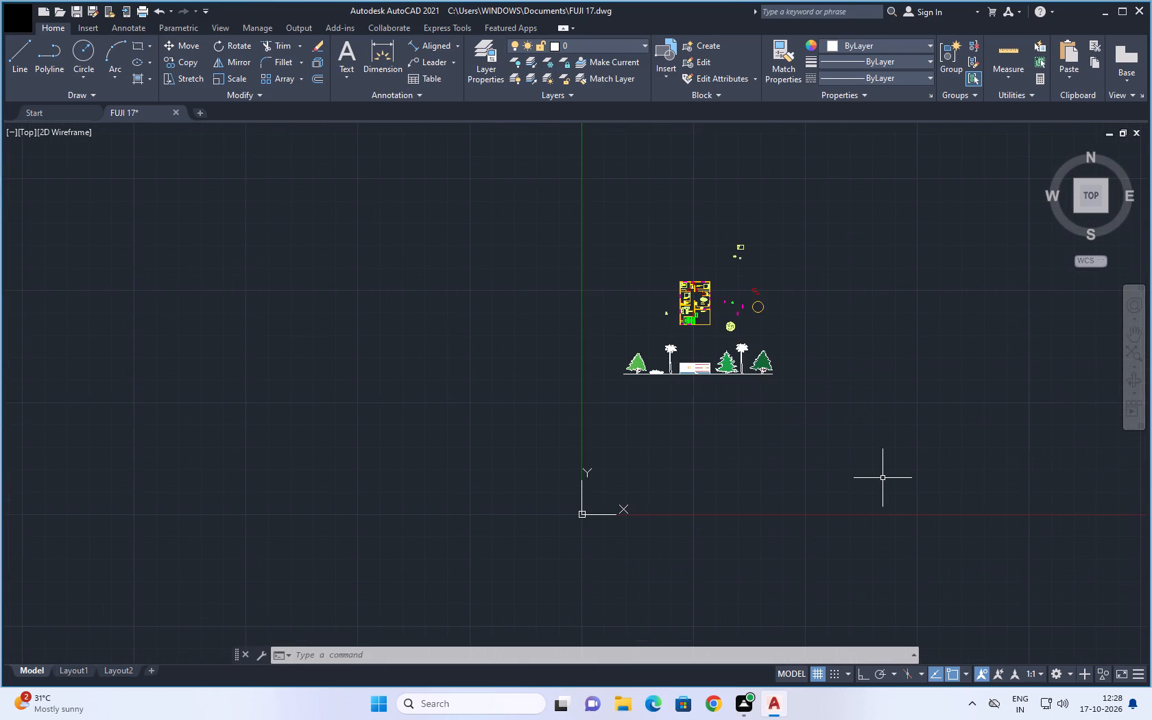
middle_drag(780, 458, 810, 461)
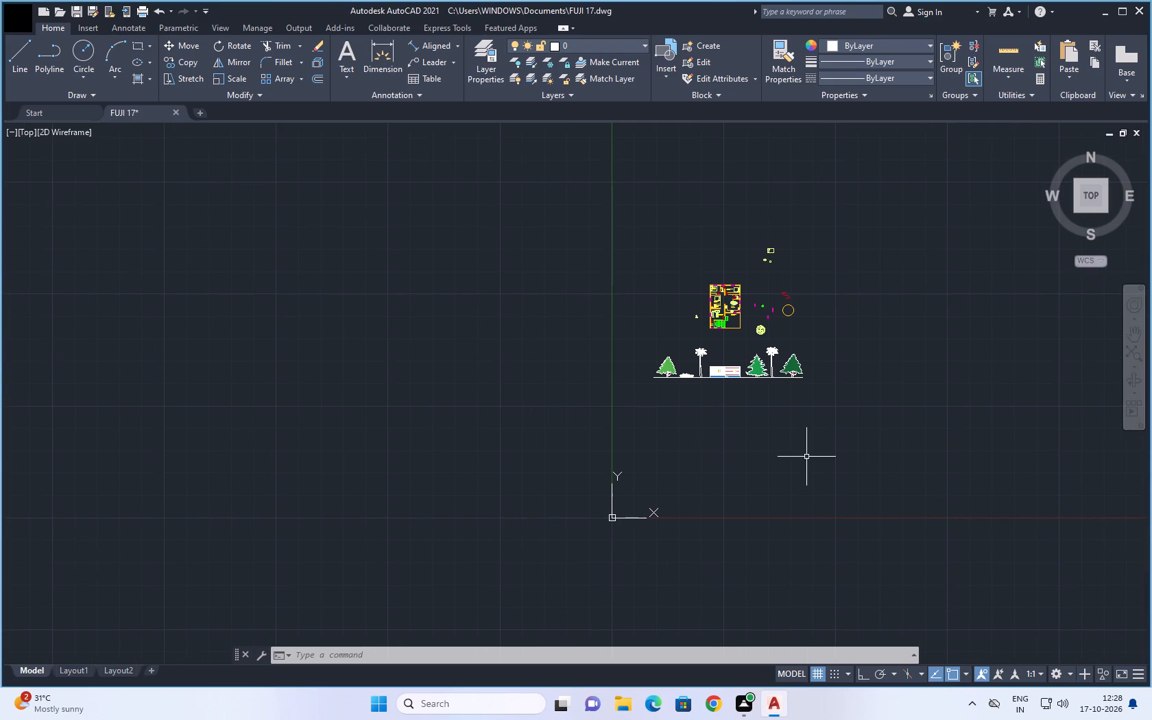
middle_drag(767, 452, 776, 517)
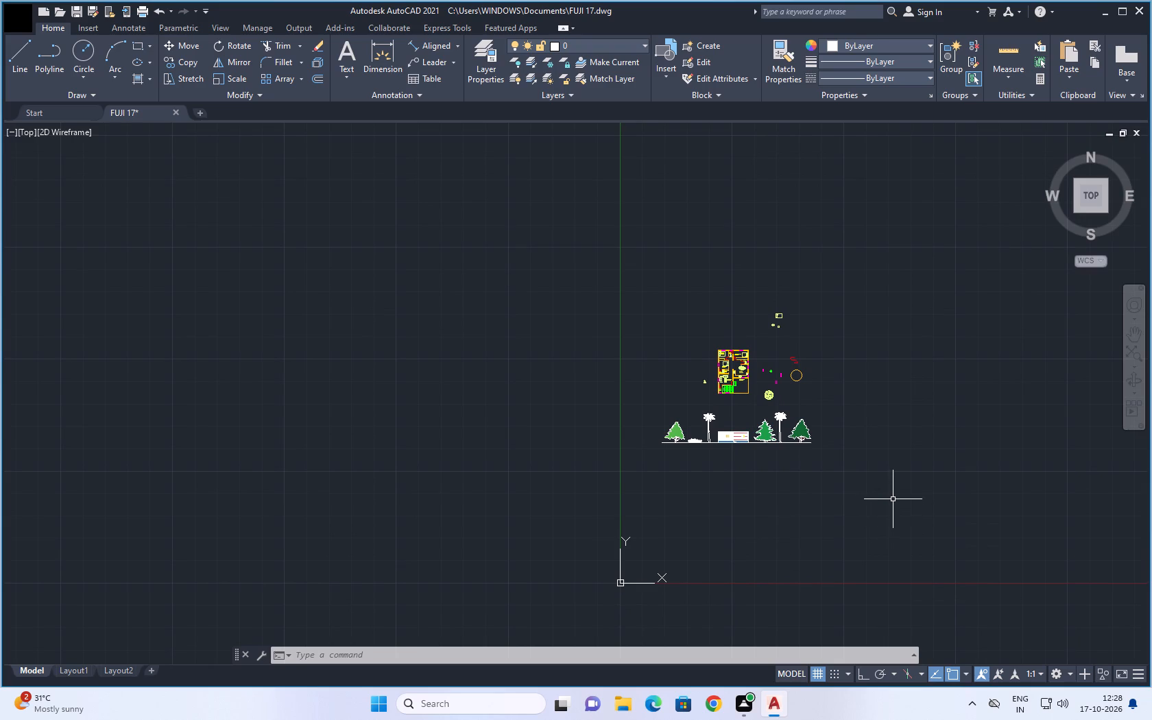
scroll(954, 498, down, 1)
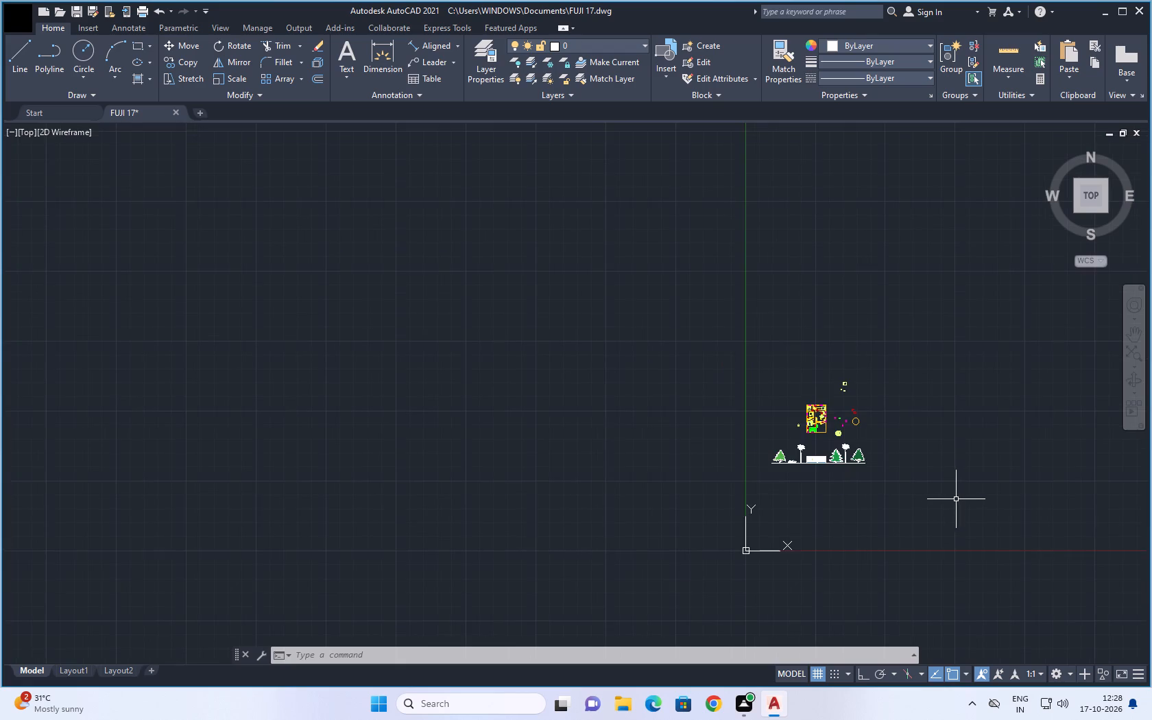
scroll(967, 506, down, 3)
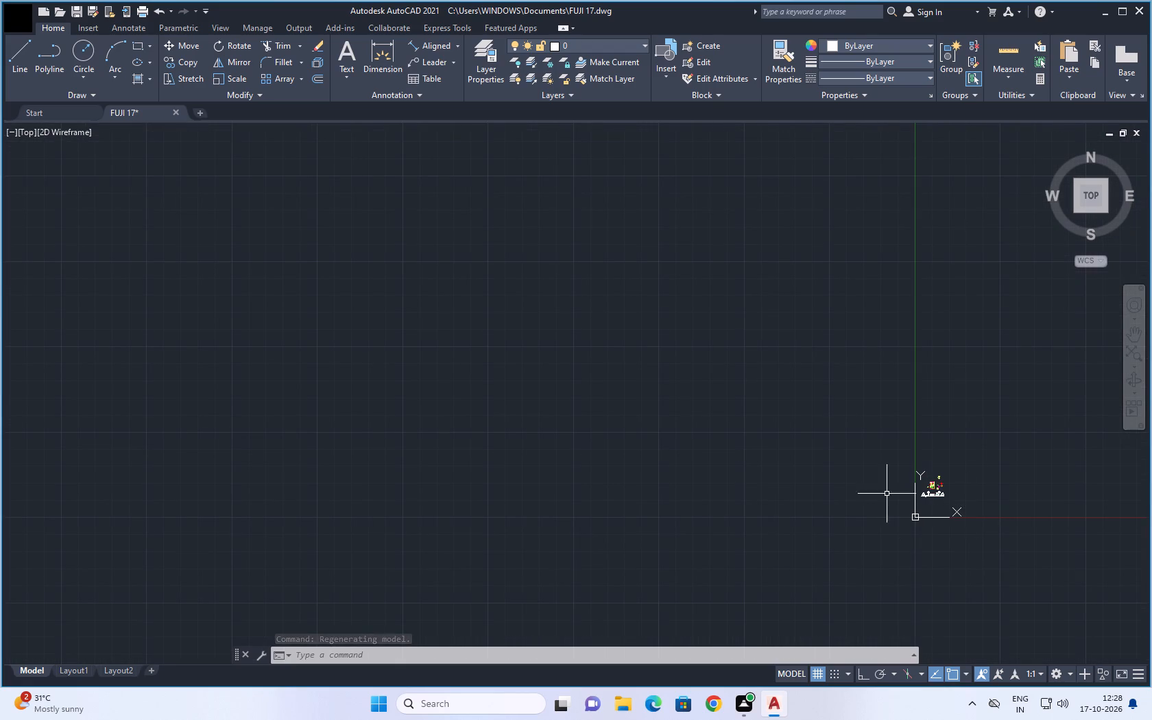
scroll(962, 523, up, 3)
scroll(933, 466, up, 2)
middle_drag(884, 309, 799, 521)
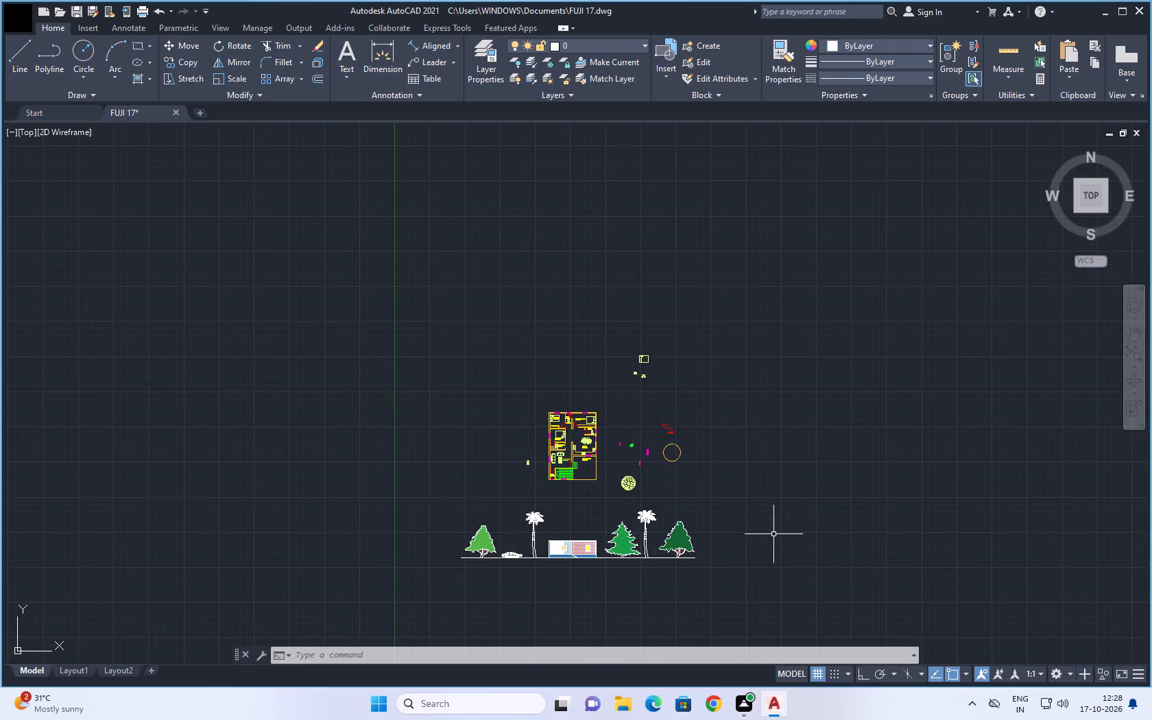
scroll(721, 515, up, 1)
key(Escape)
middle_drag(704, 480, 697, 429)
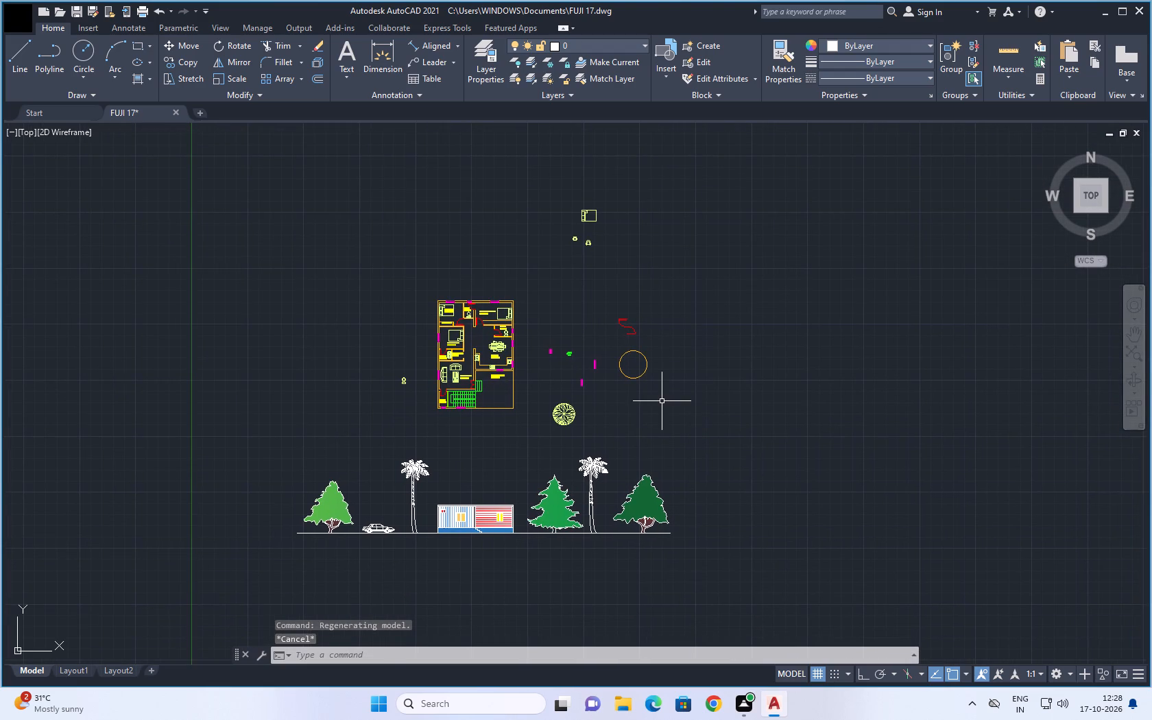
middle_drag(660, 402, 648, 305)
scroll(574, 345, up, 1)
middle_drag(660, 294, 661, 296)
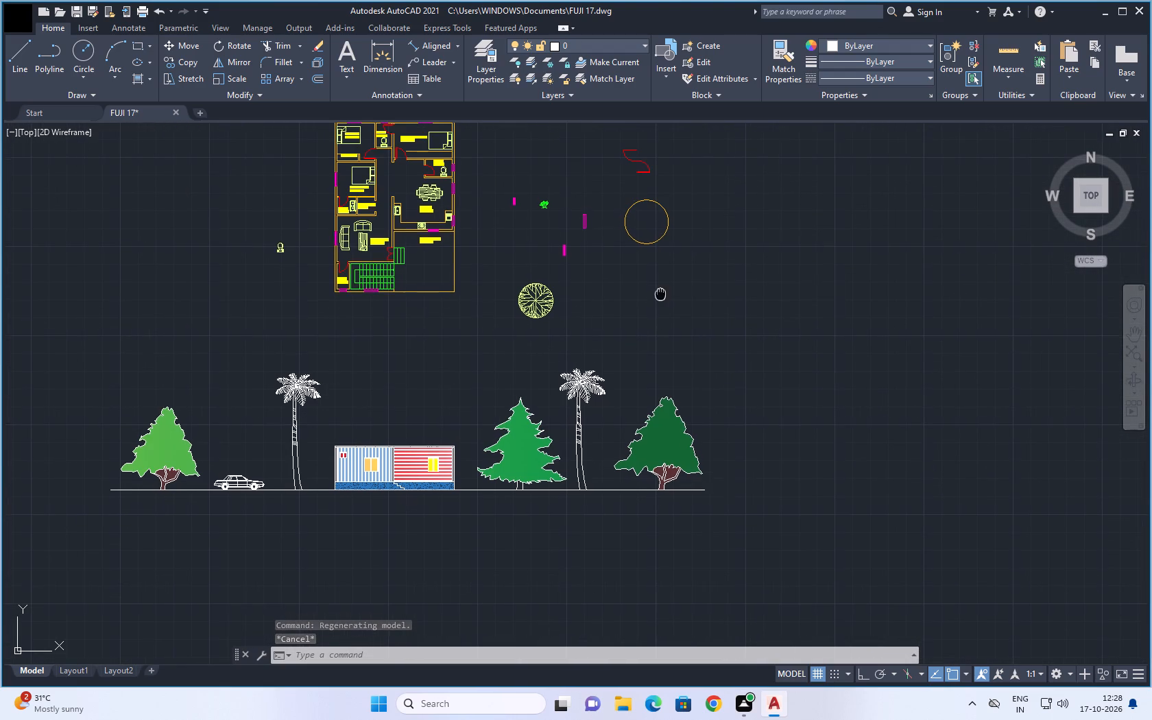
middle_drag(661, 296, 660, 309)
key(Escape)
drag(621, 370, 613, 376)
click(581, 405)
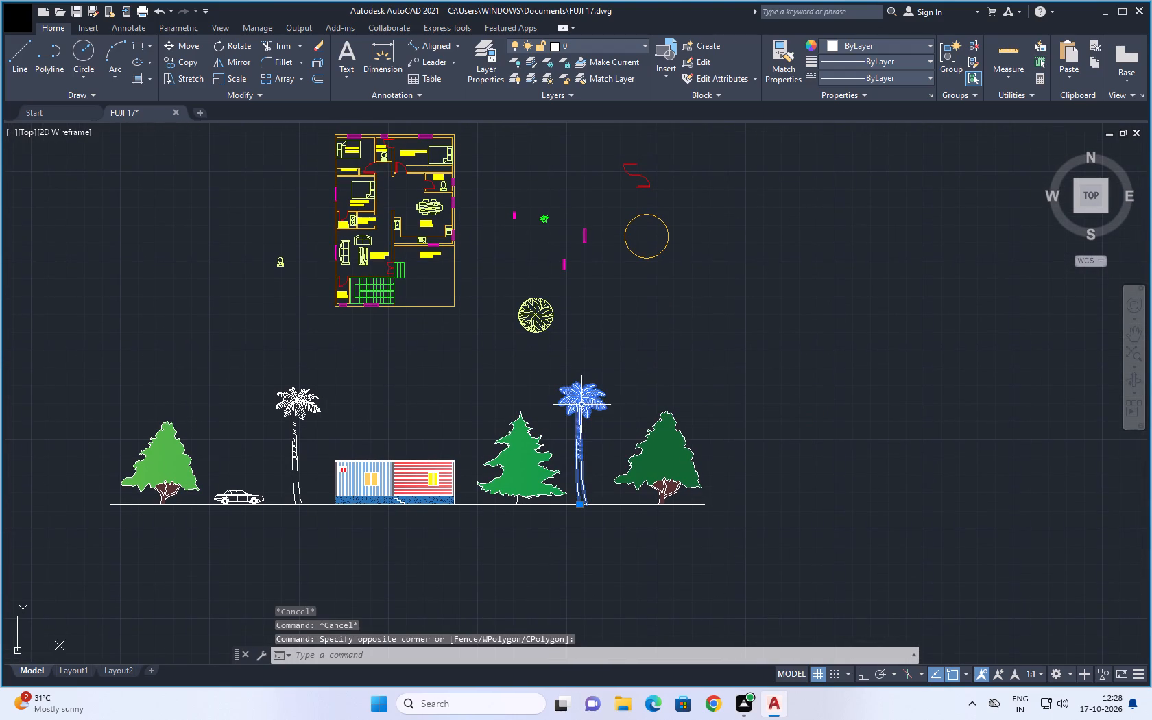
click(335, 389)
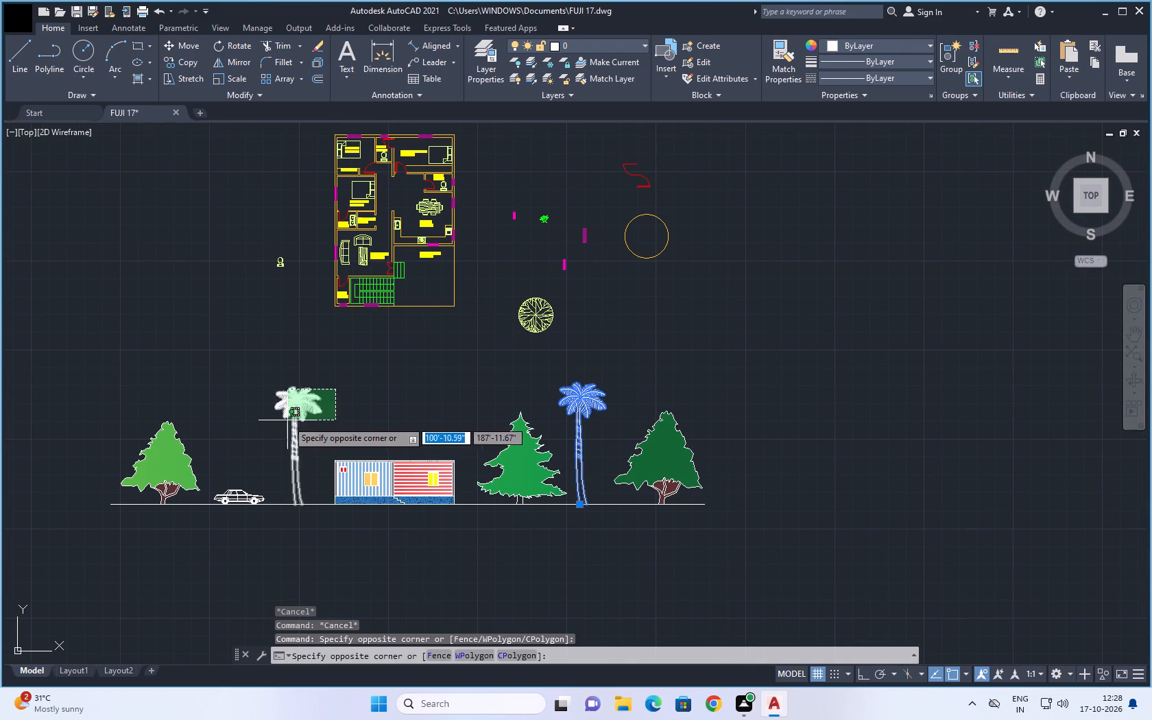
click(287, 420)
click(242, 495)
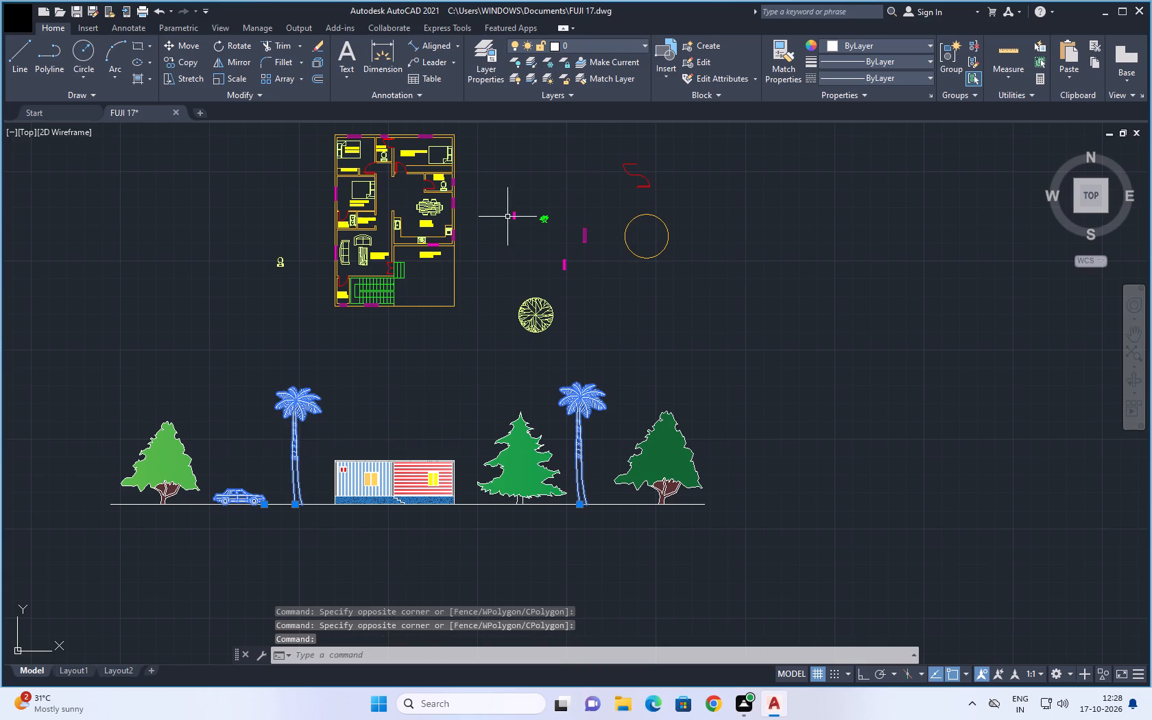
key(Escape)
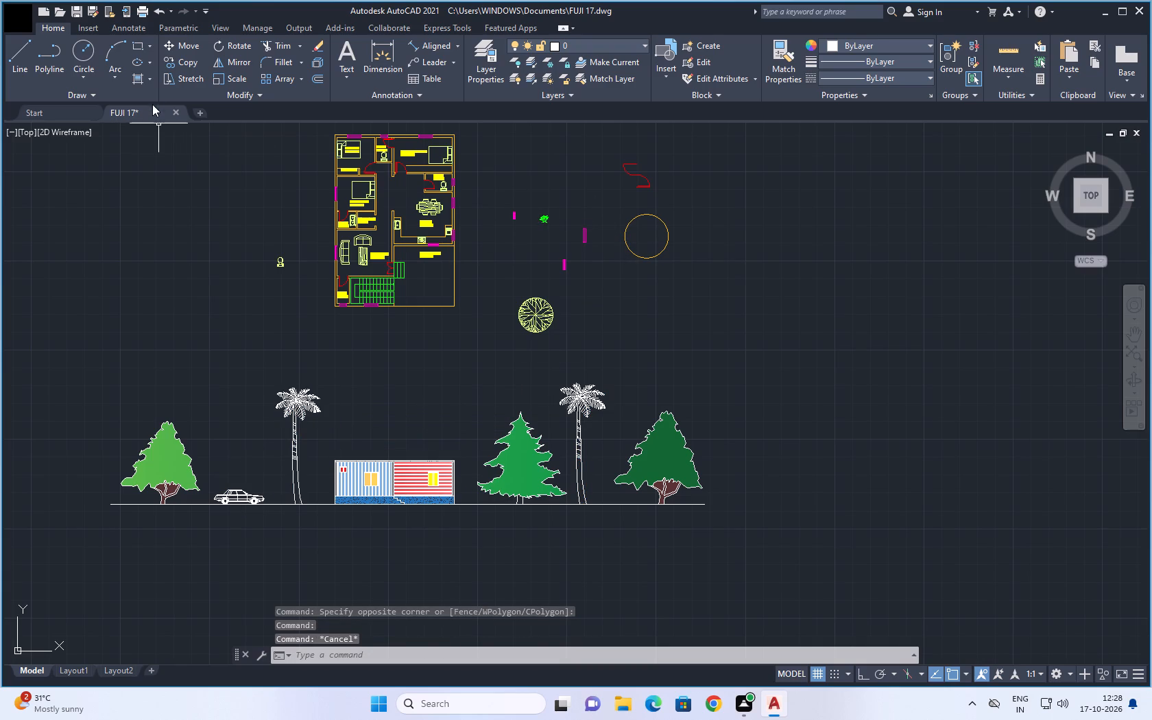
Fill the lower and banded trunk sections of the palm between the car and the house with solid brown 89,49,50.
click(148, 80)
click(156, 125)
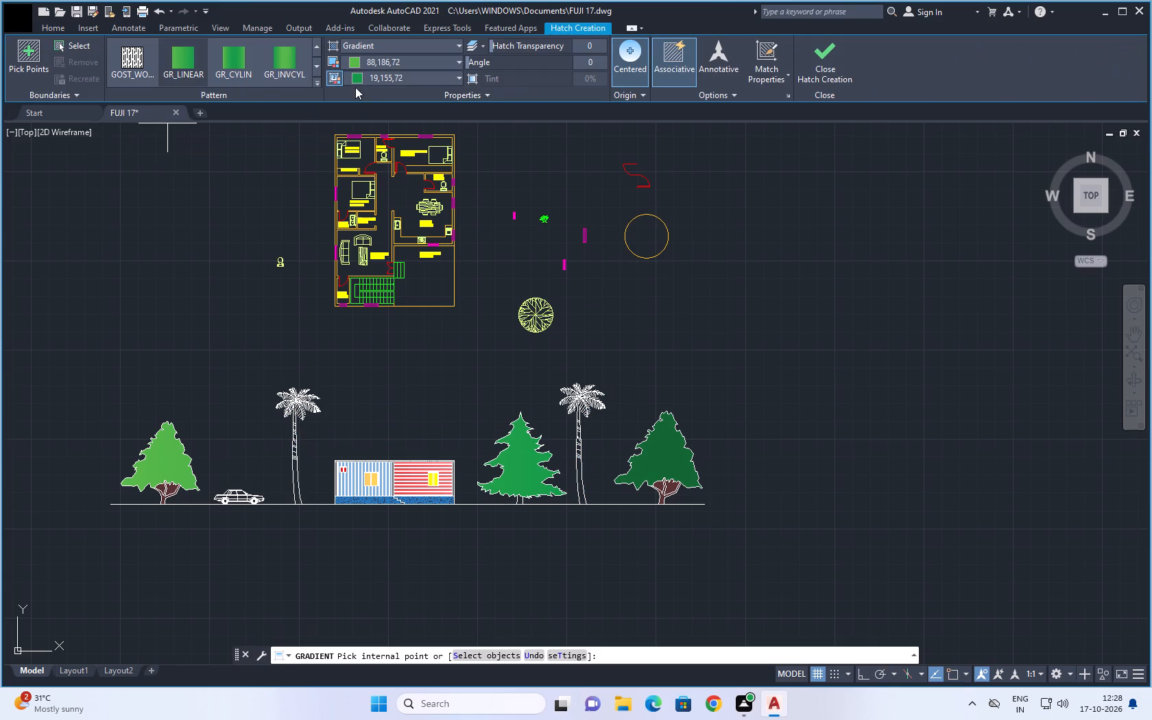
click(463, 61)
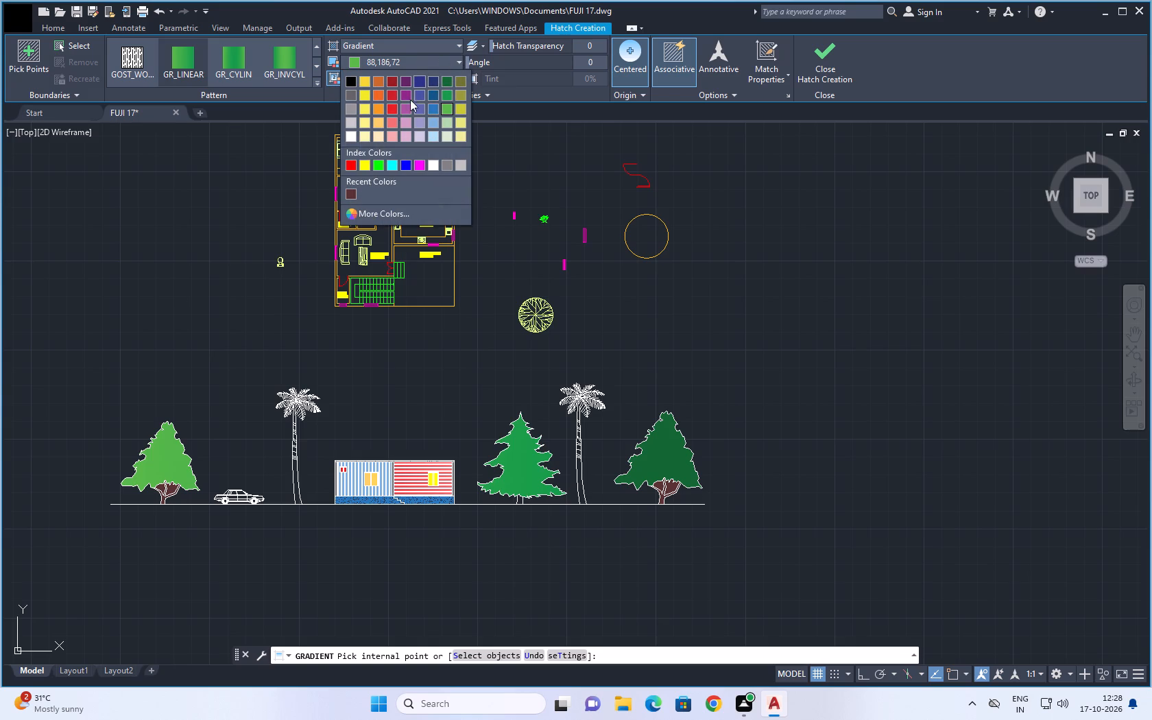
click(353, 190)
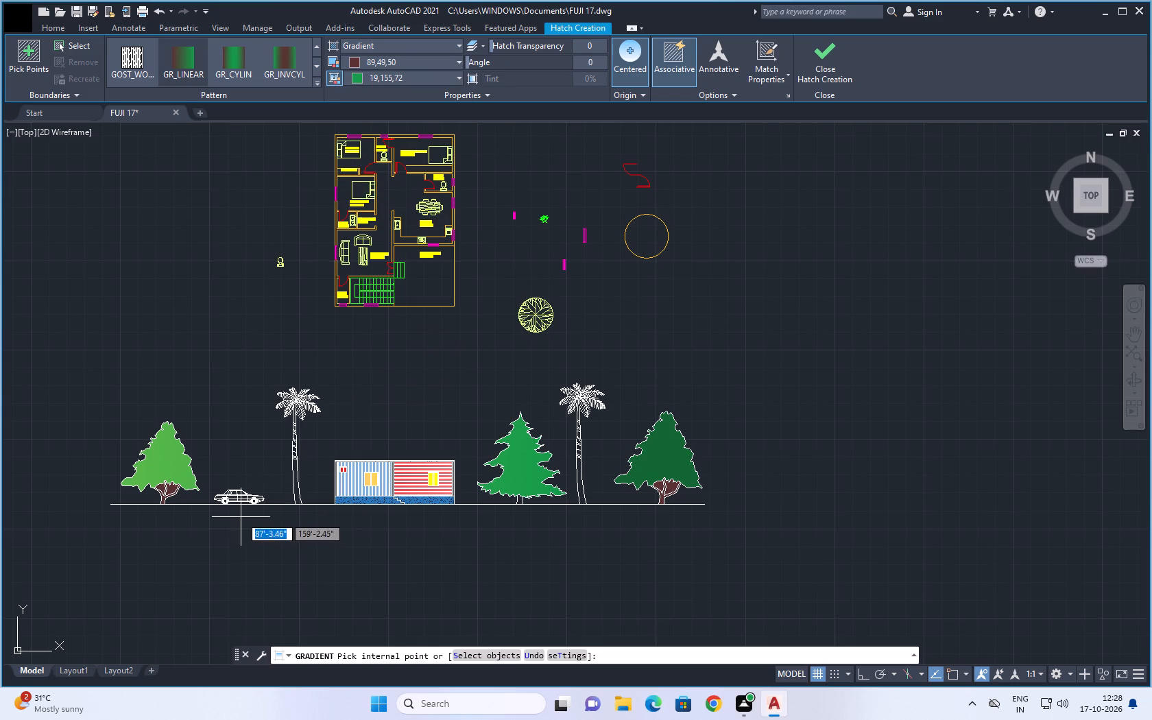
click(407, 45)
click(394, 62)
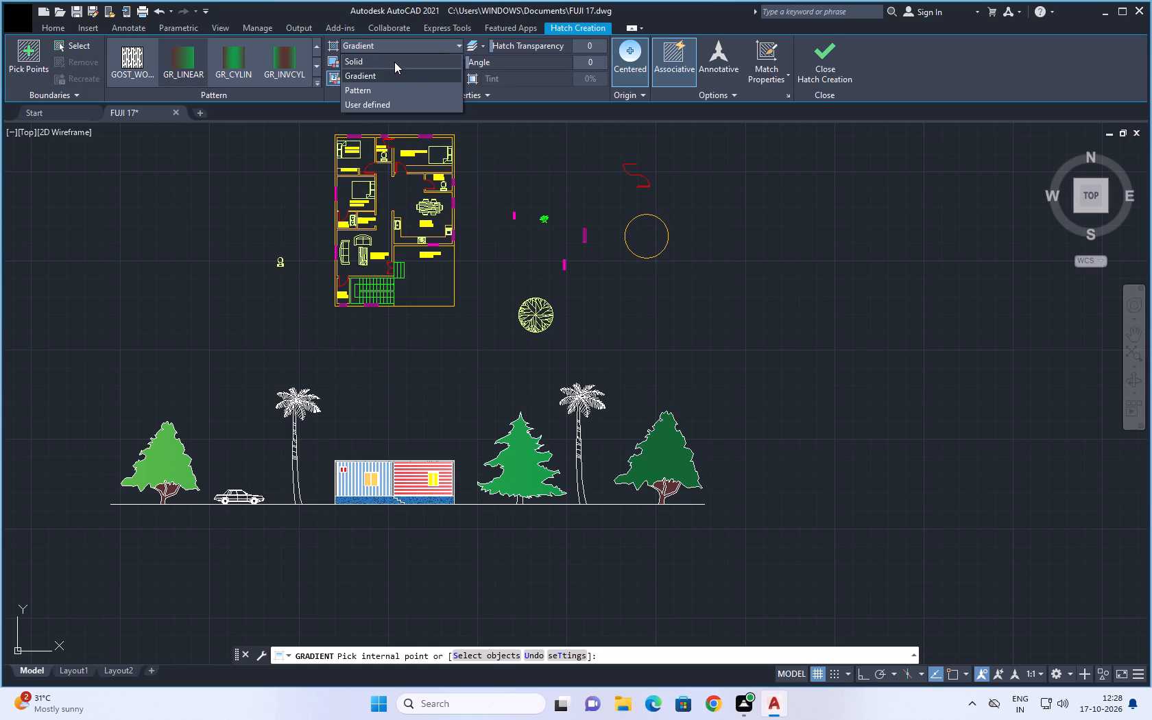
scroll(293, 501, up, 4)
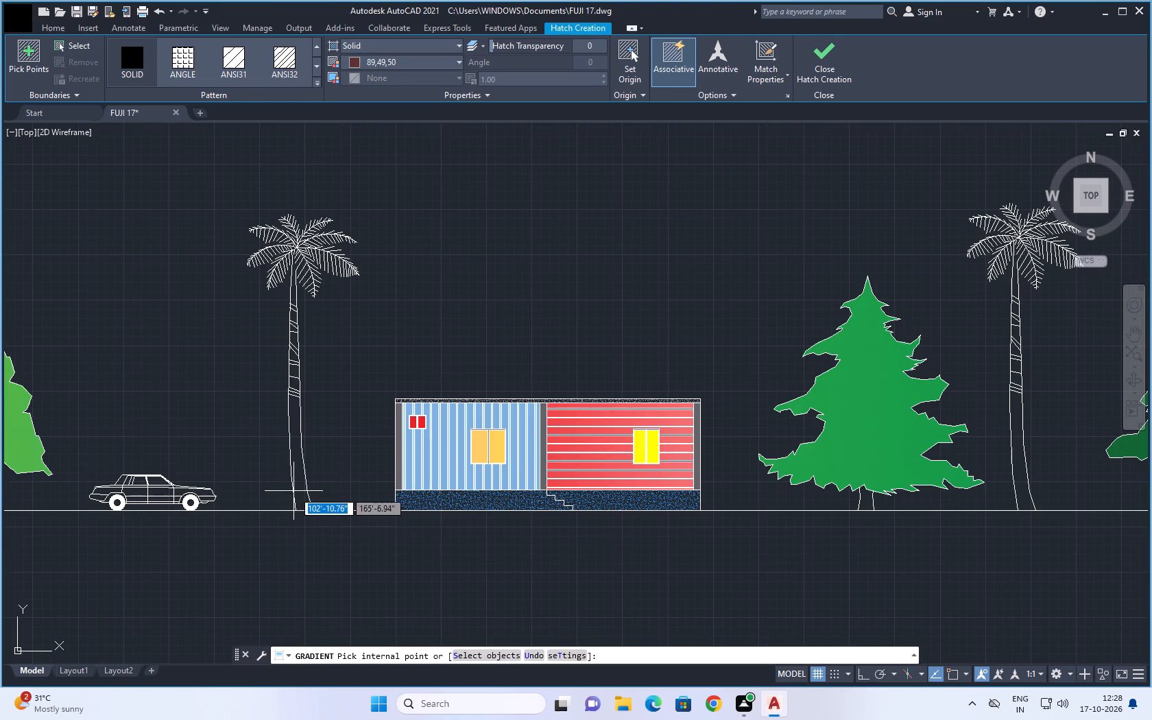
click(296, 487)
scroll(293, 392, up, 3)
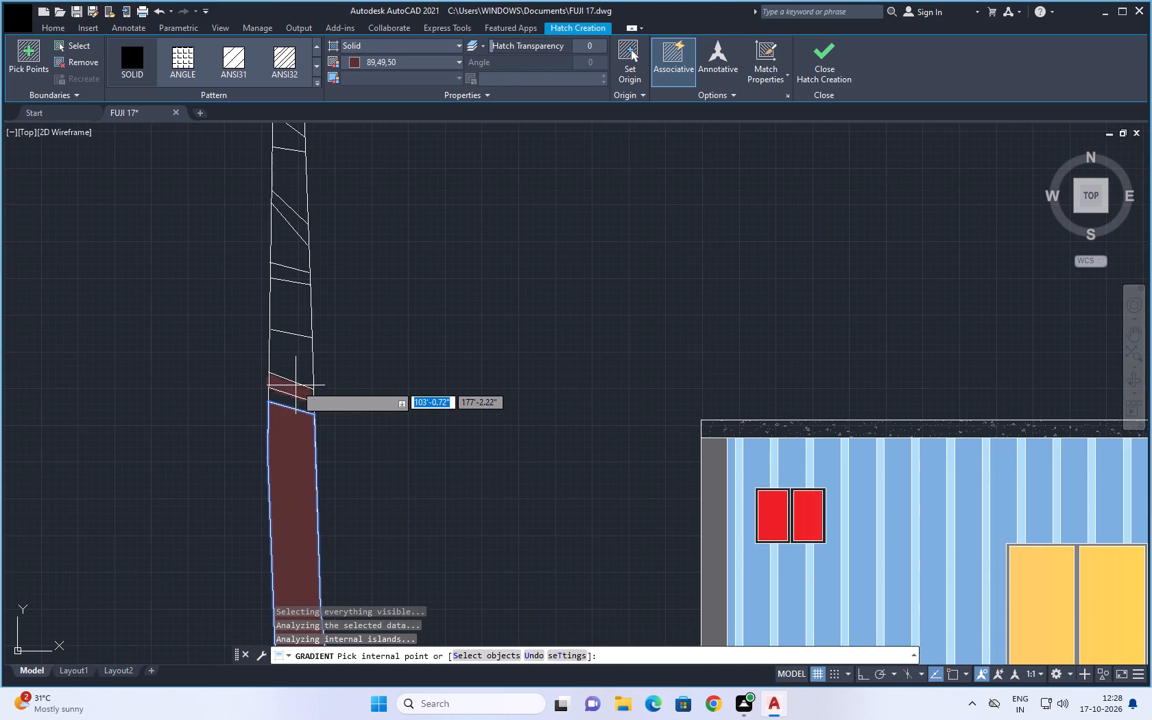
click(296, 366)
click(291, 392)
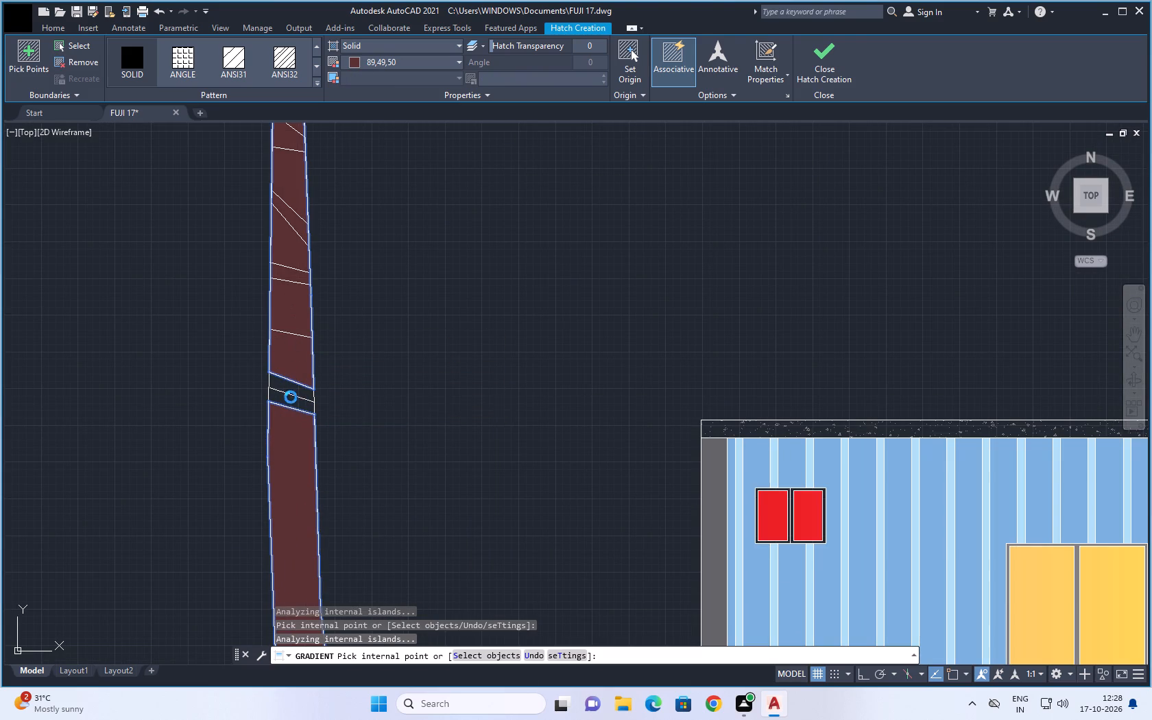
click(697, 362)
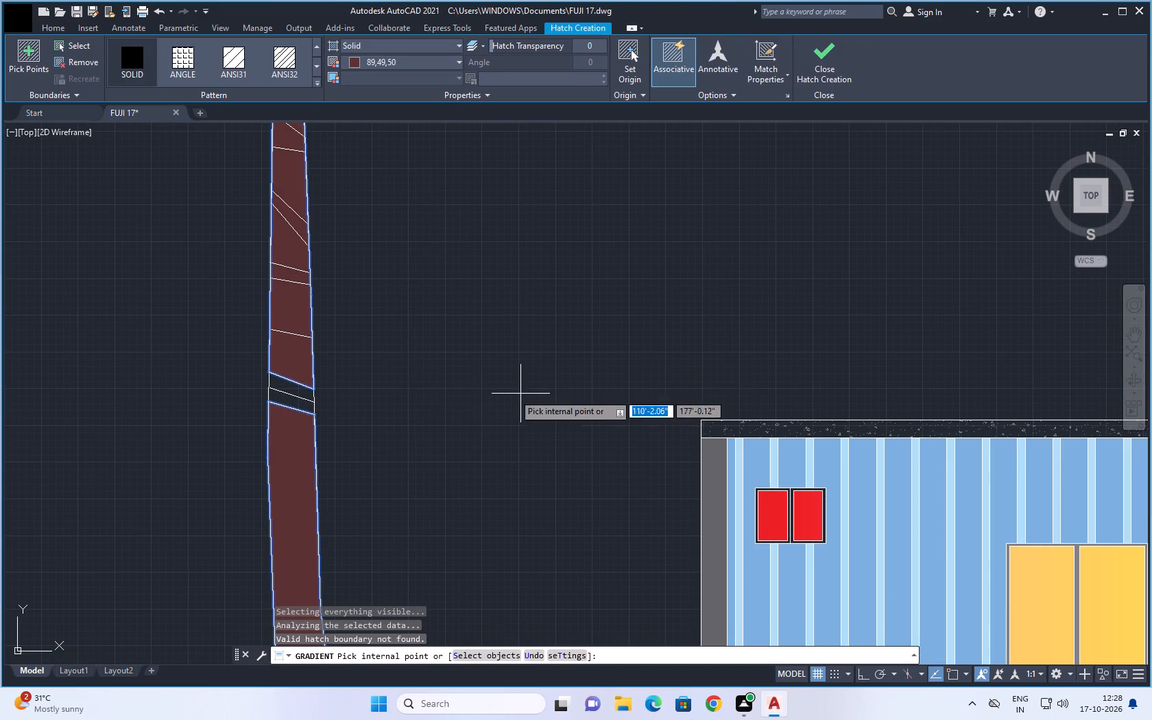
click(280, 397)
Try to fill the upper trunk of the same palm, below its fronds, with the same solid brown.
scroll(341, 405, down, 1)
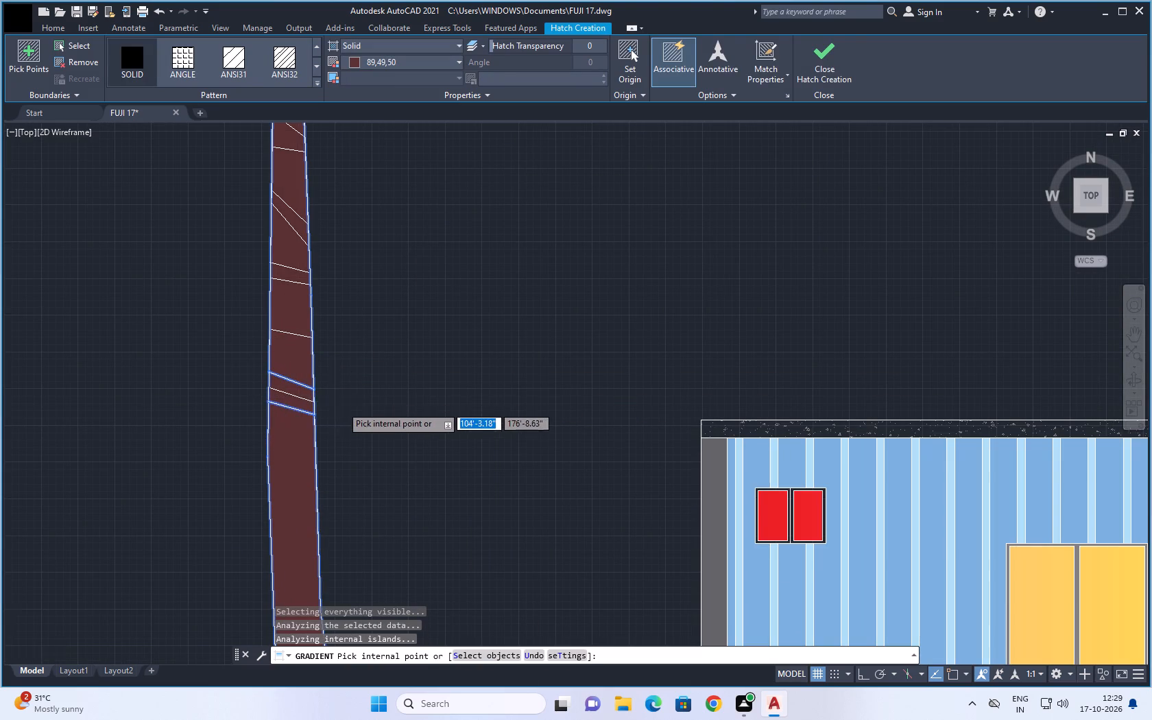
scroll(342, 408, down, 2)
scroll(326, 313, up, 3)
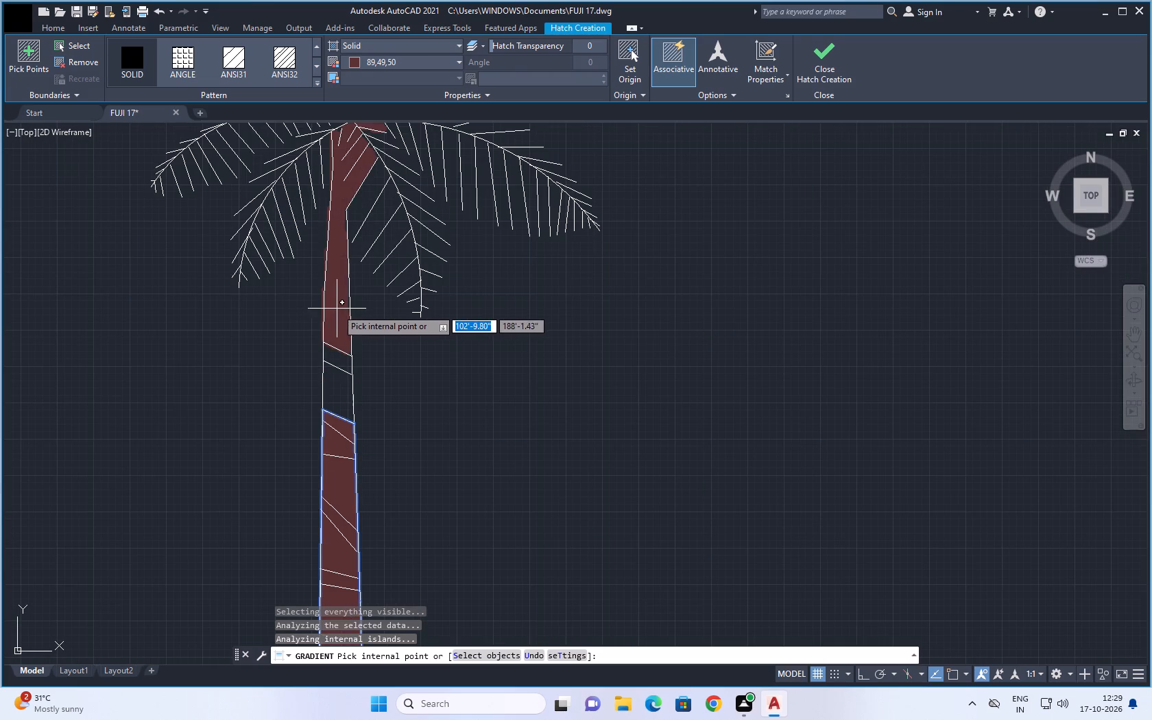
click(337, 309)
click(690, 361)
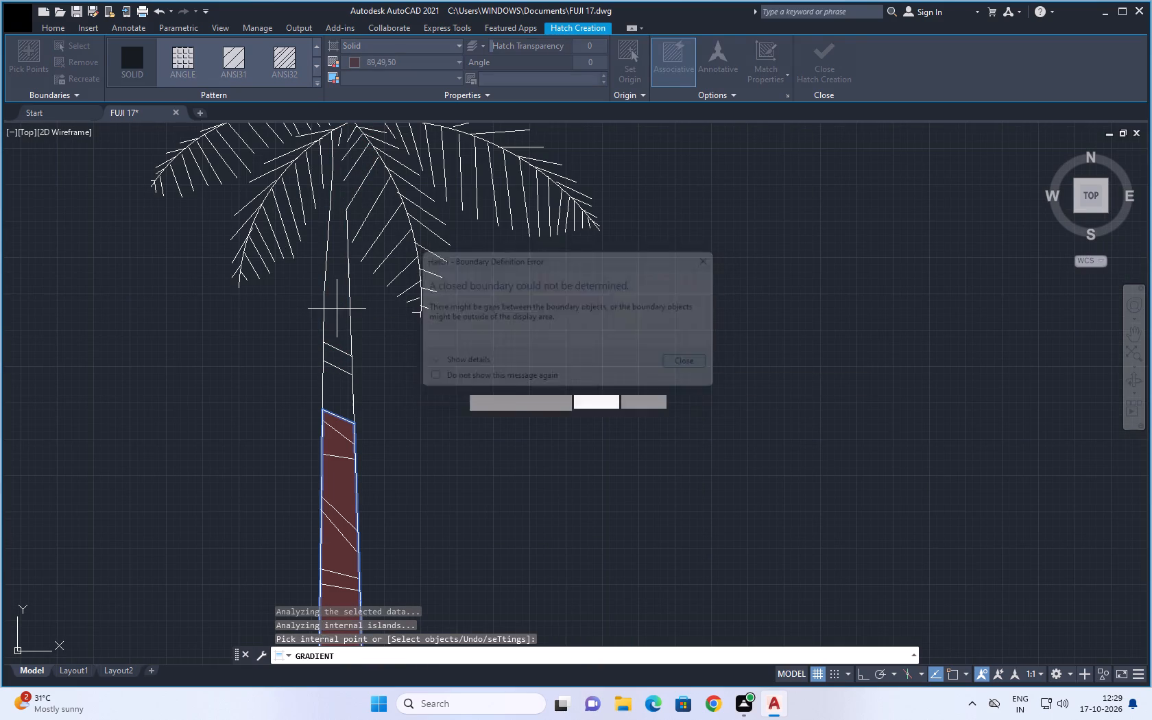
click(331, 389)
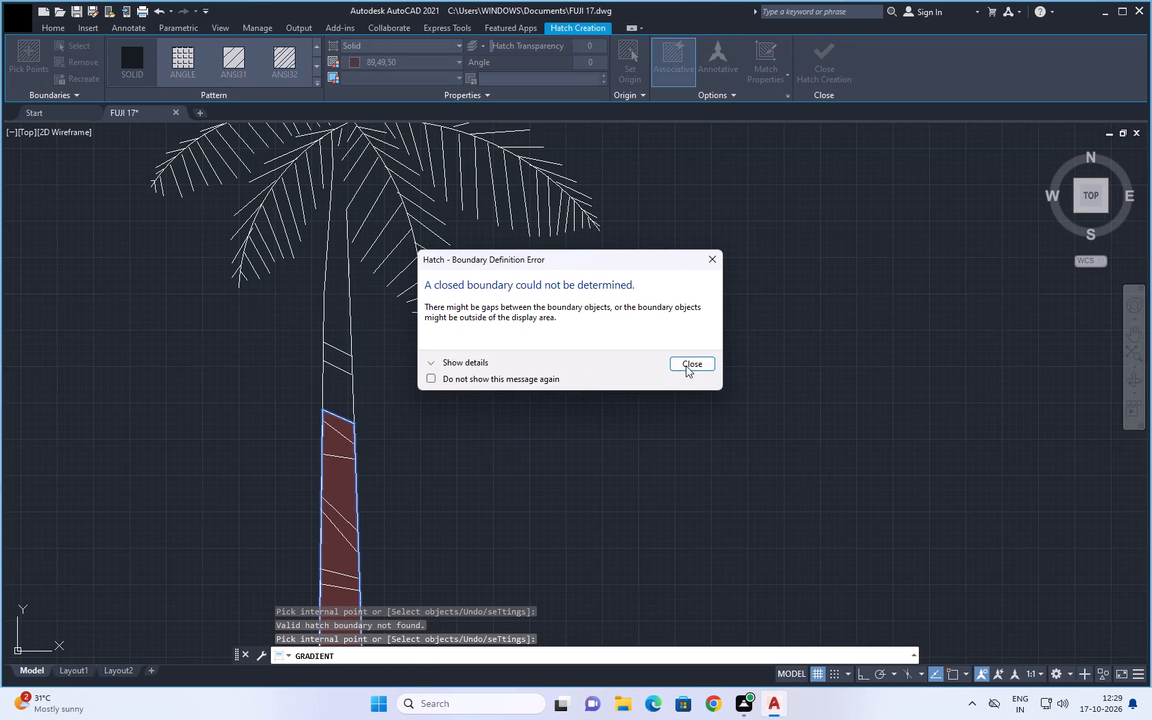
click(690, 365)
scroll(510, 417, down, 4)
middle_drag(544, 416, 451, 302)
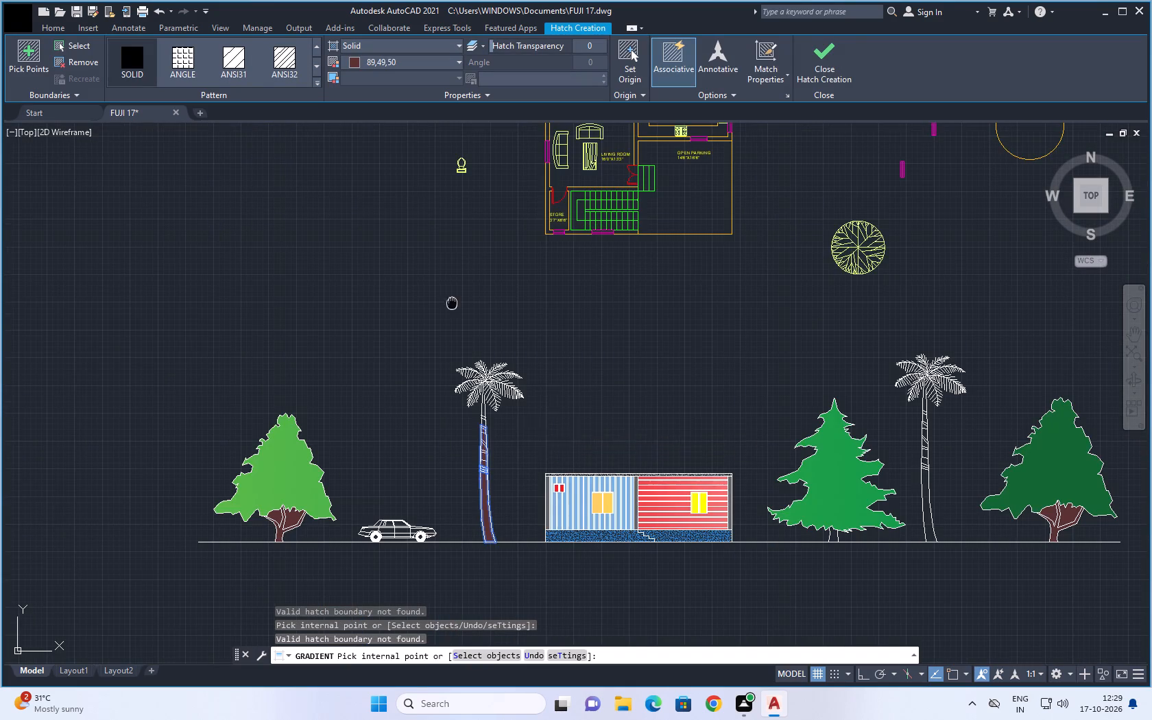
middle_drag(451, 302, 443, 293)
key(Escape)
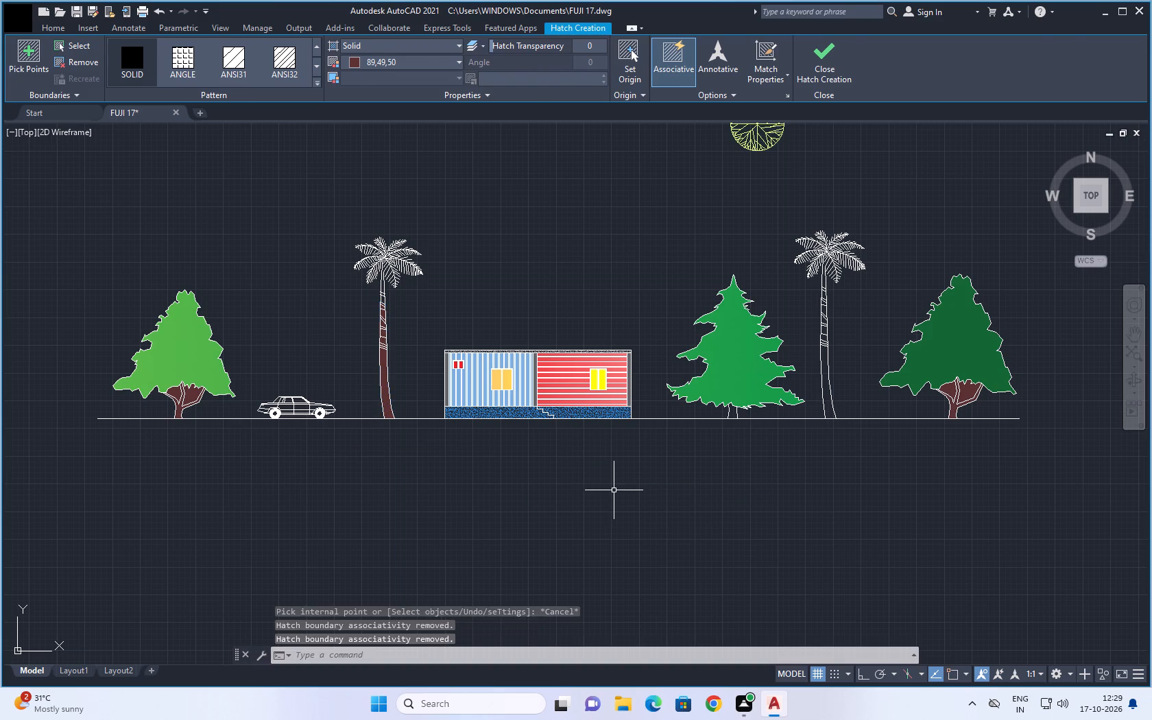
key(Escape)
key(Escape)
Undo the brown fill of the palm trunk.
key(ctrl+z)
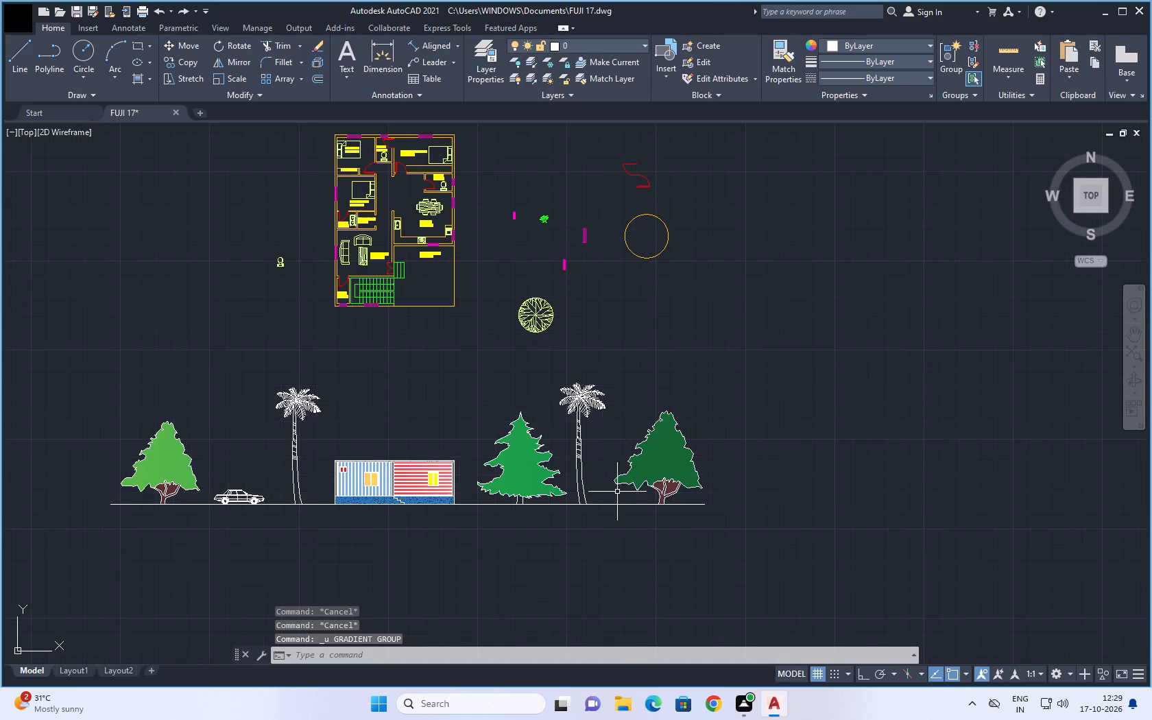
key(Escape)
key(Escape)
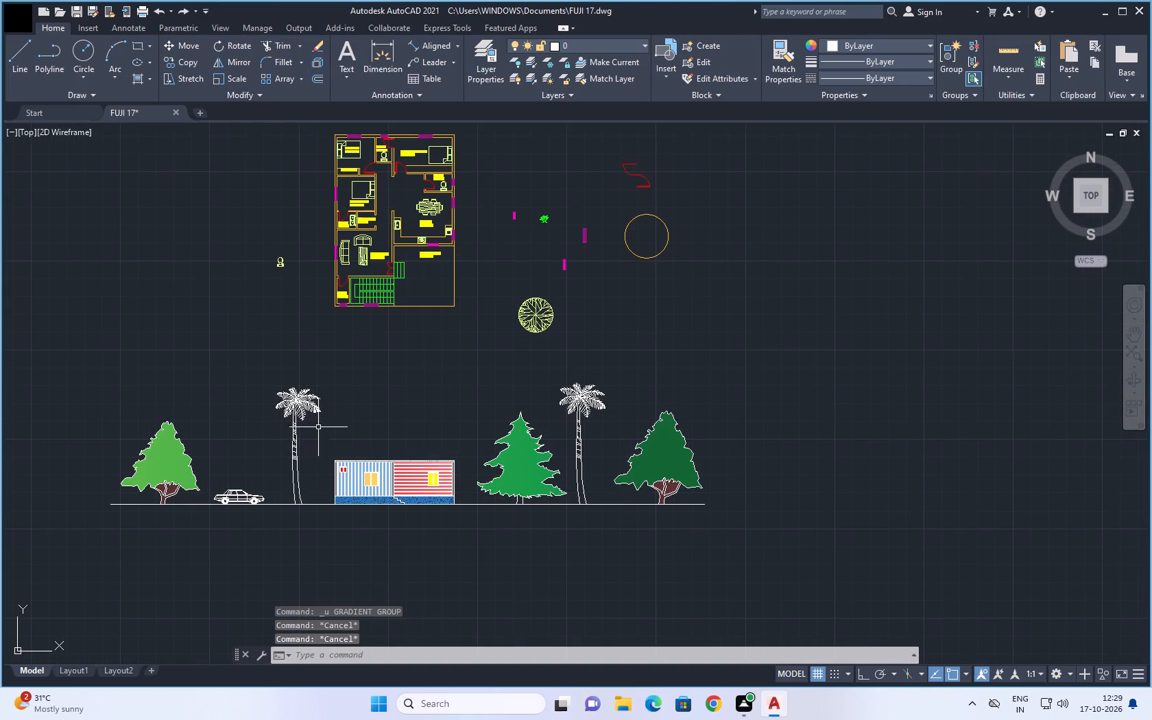
Put the car on the red DOORS layer, with that layer's colour set to index 10.
scroll(246, 491, up, 2)
click(250, 486)
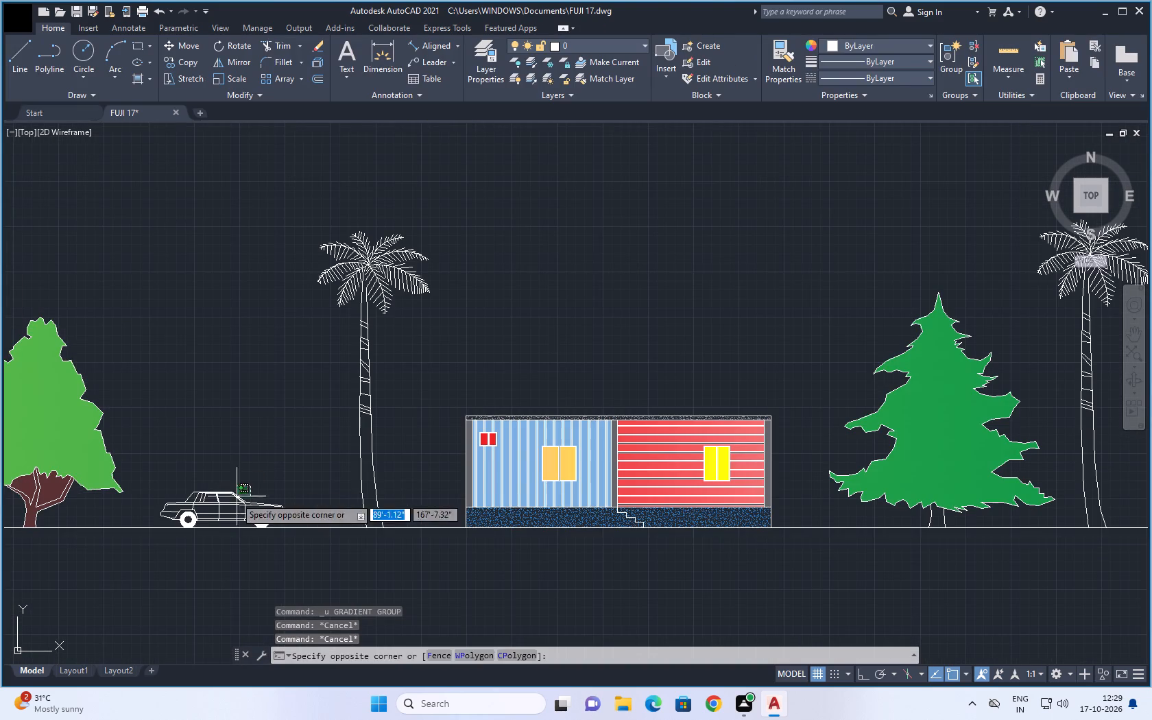
click(223, 505)
click(589, 45)
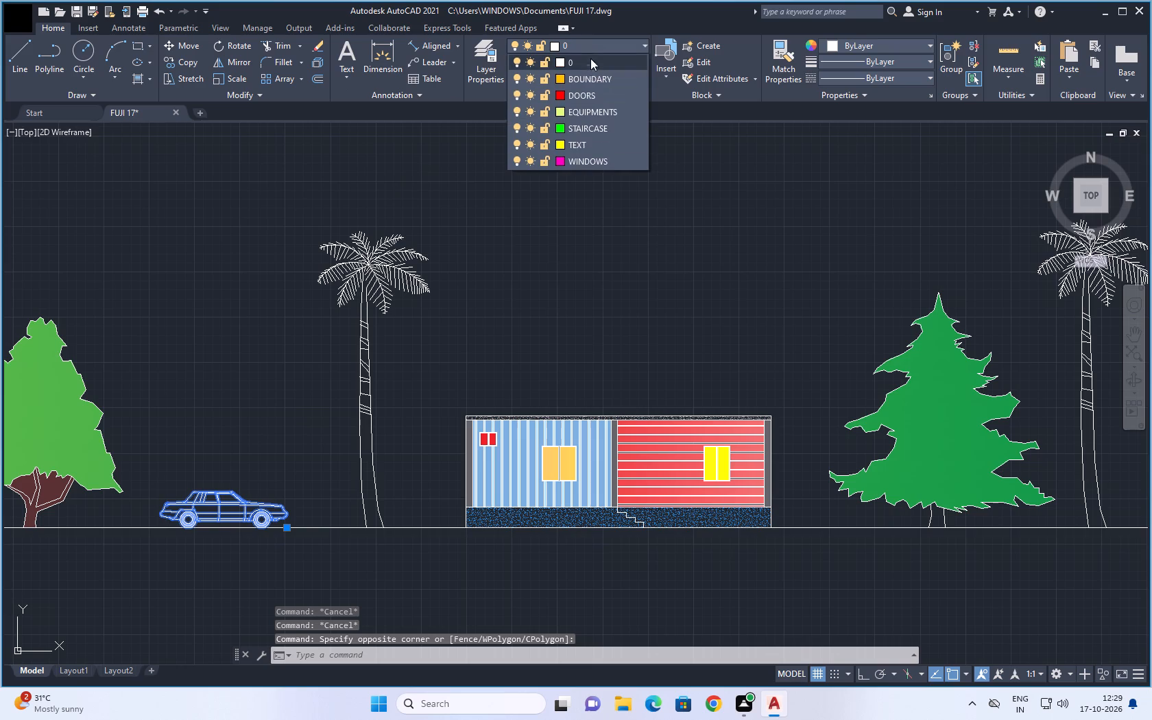
click(560, 97)
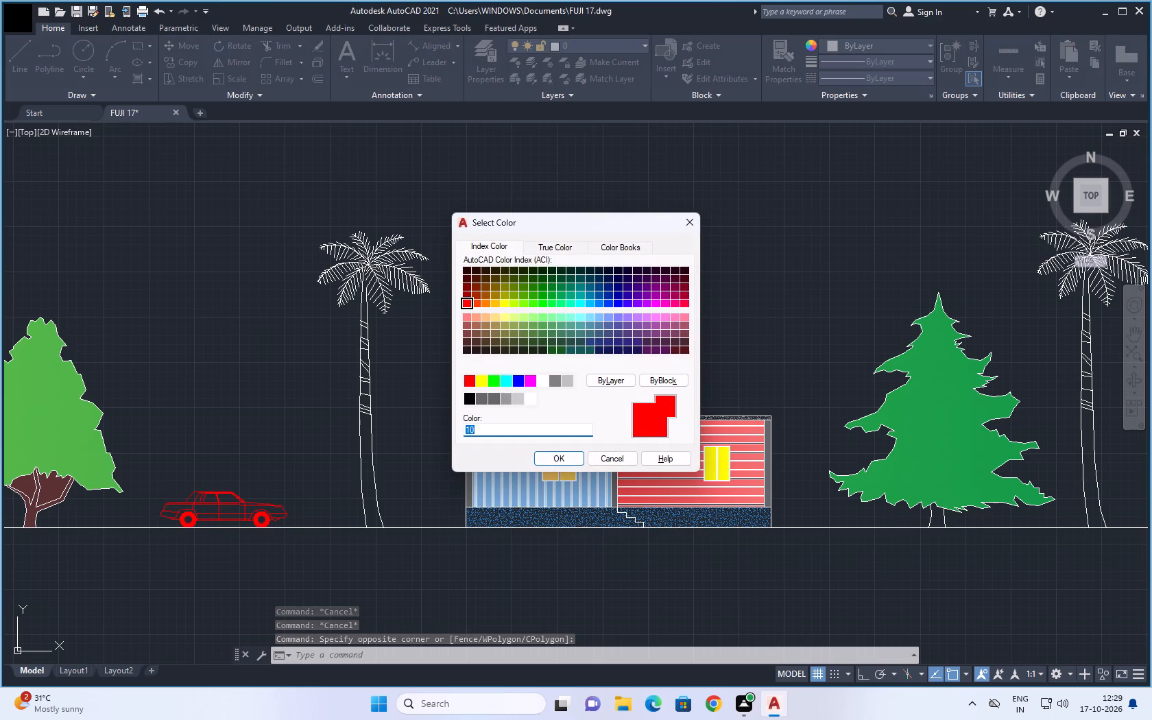
click(556, 455)
key(Escape)
key(Escape)
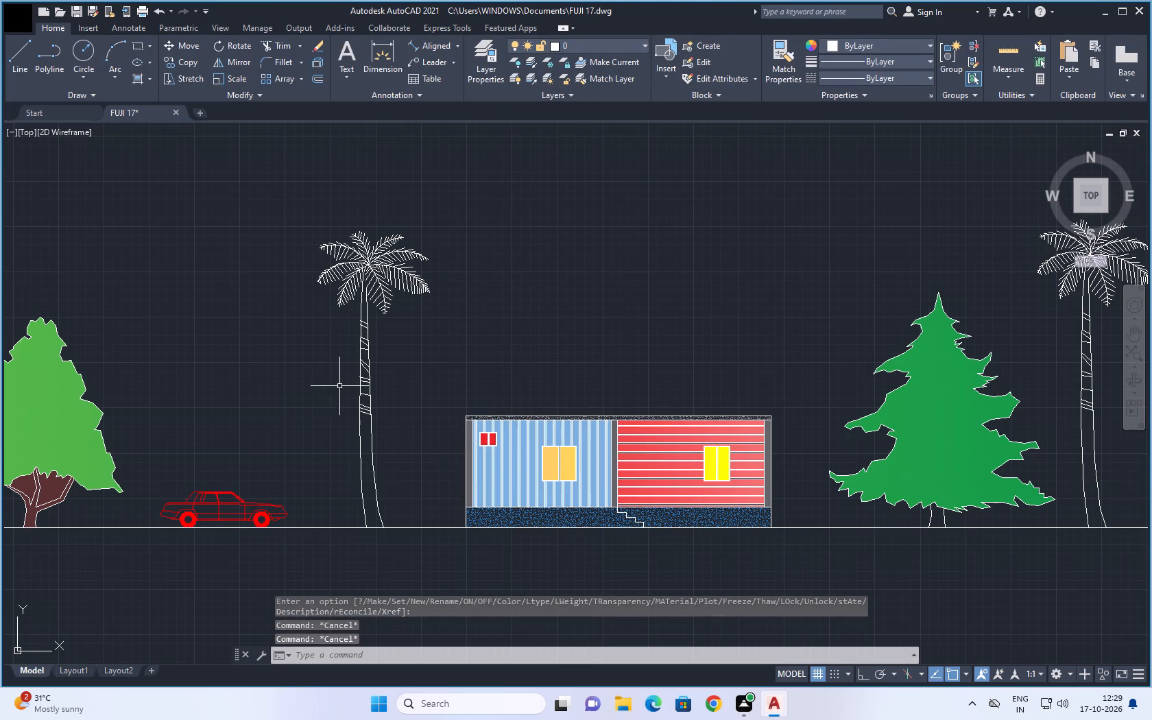
Move the palm between the car and the house to the green STAIRCASE layer.
scroll(392, 363, up, 1)
scroll(393, 362, down, 1)
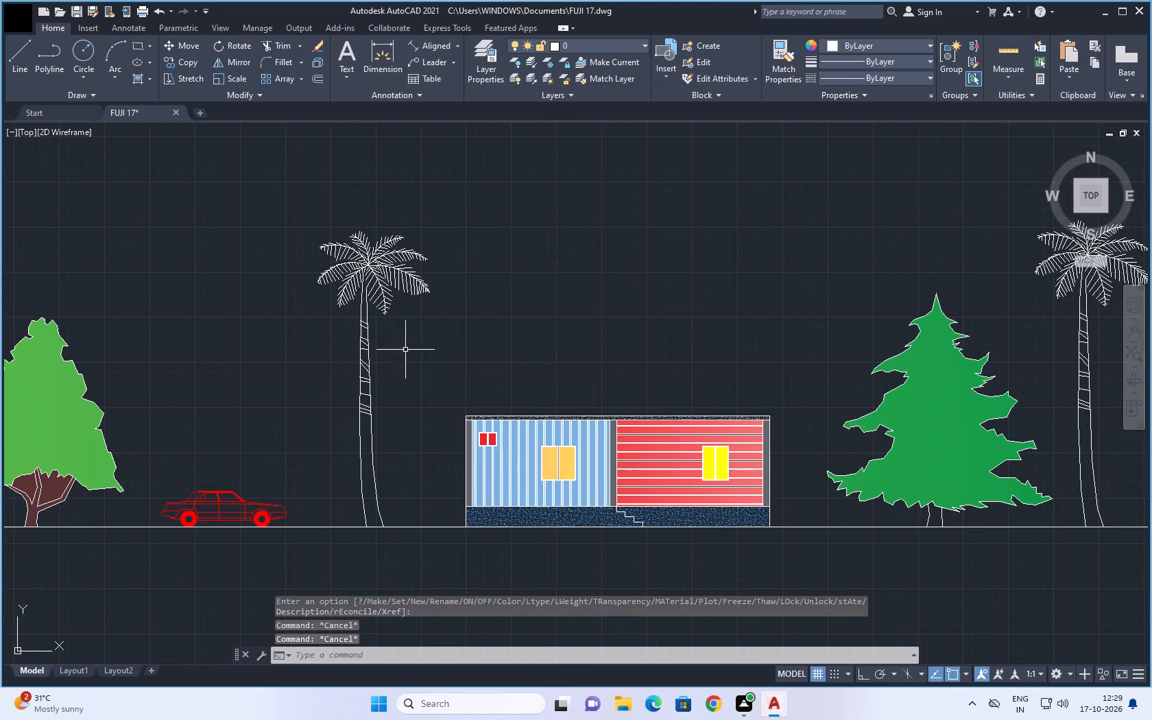
click(435, 264)
click(326, 308)
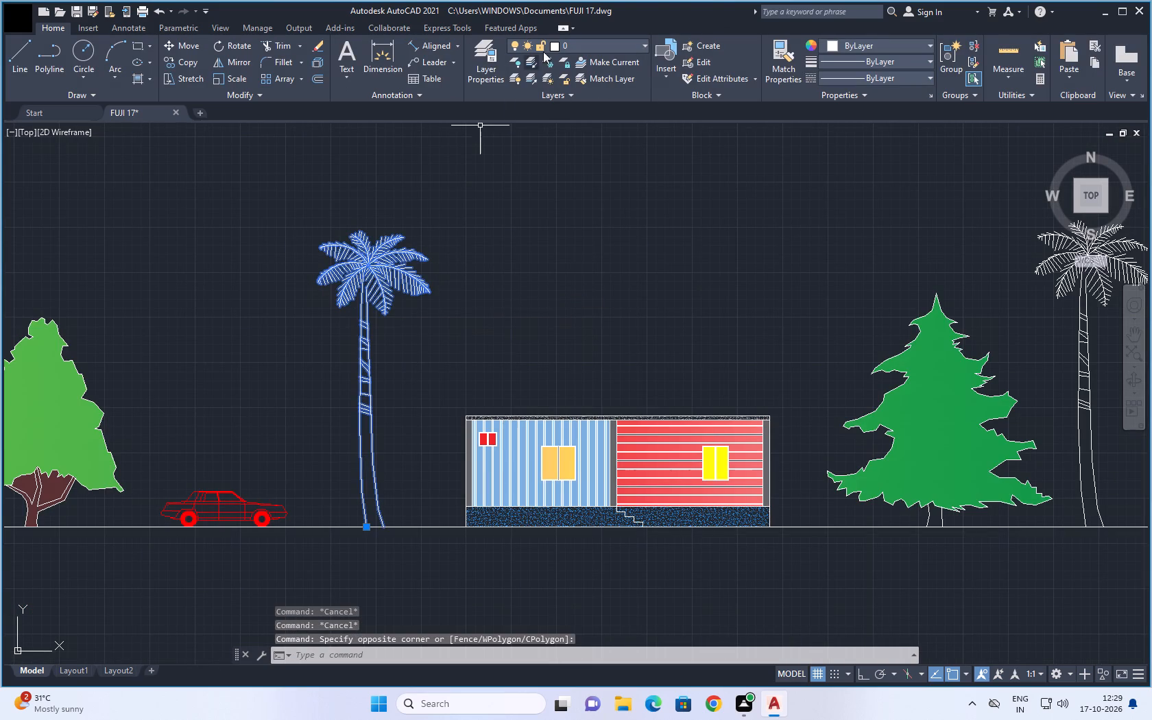
click(568, 47)
click(571, 129)
key(Escape)
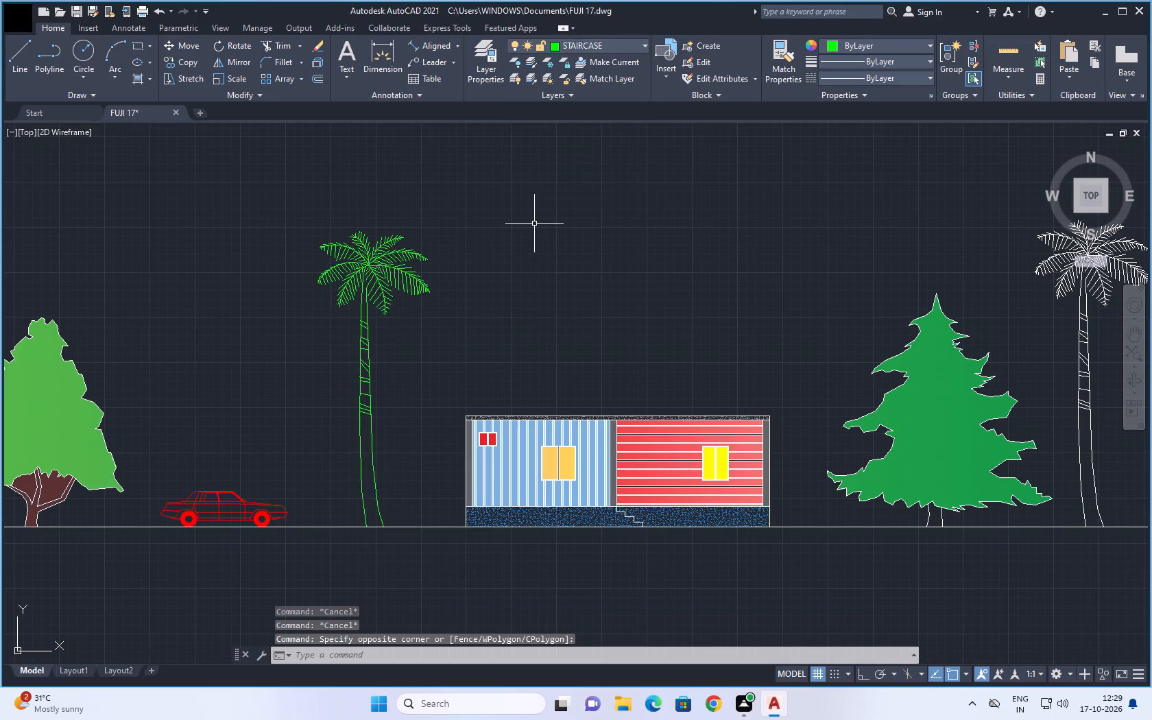
key(Escape)
Move the palm between the fir and the dark green tree to the EQUIPMENTS layer.
scroll(579, 228, down, 1)
middle_drag(575, 232, 248, 256)
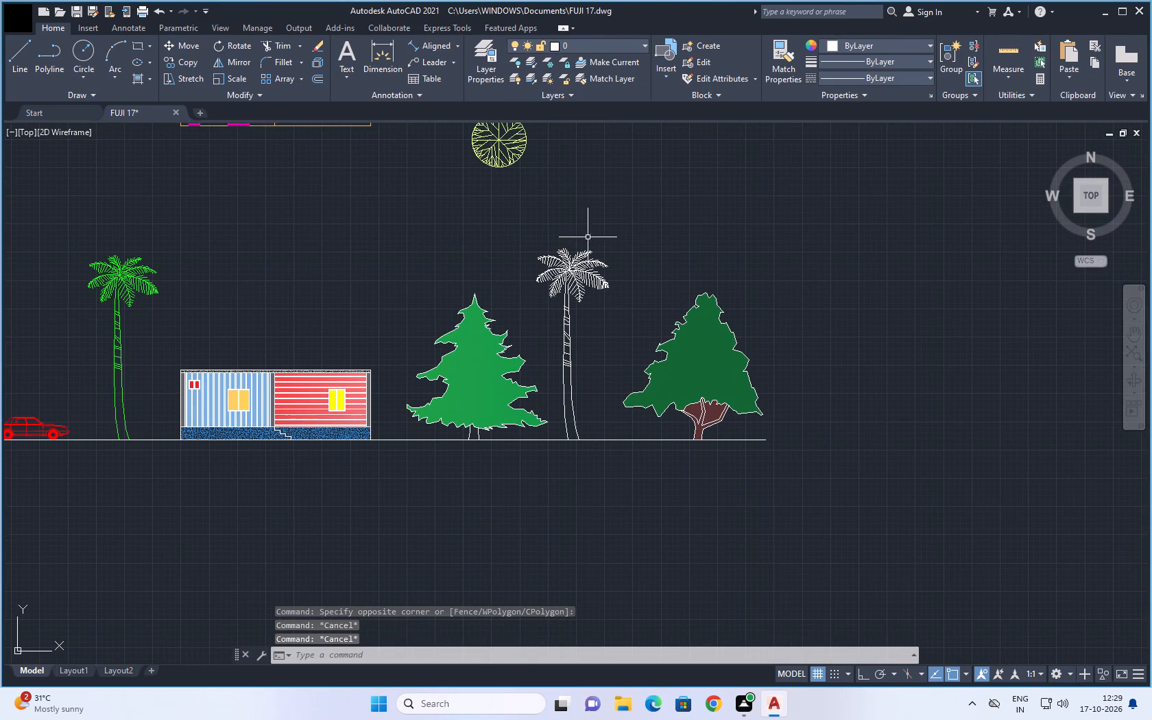
click(610, 234)
click(569, 281)
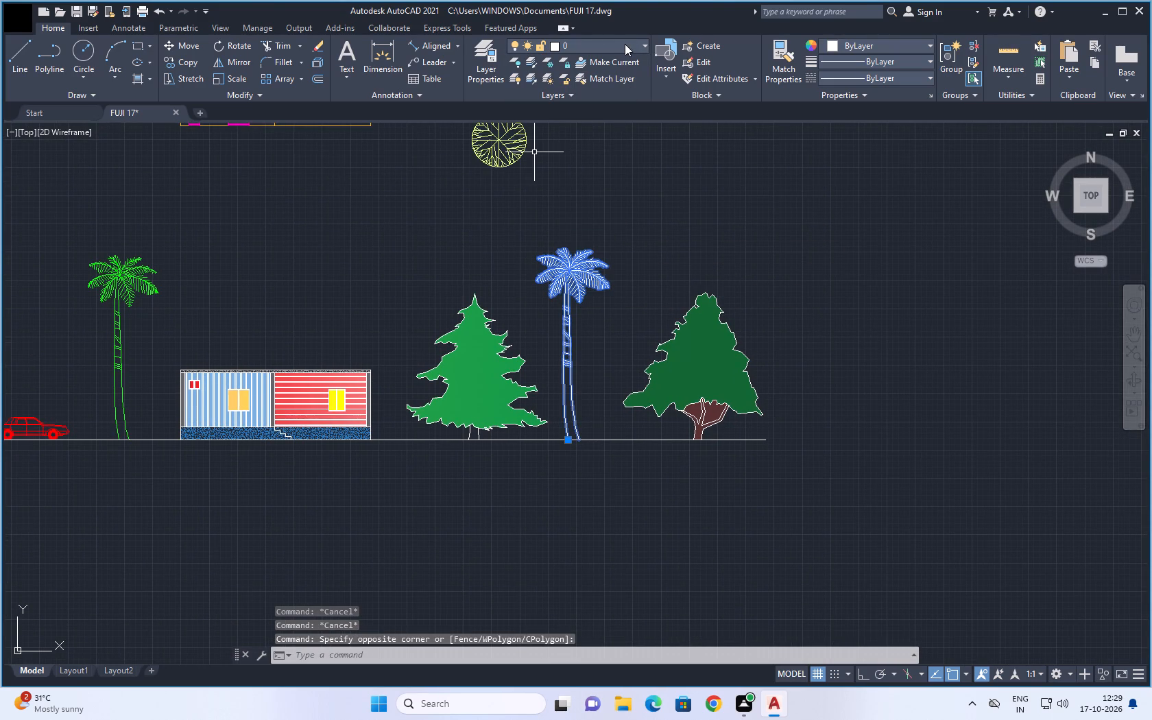
click(625, 44)
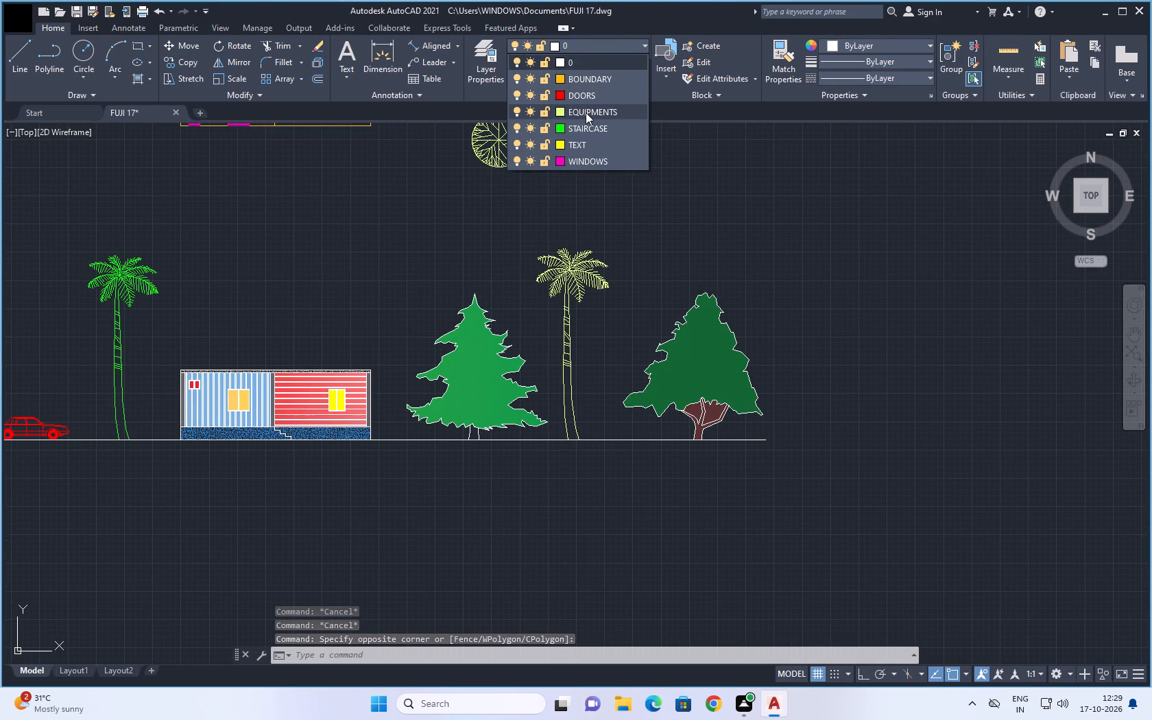
click(586, 112)
key(Escape)
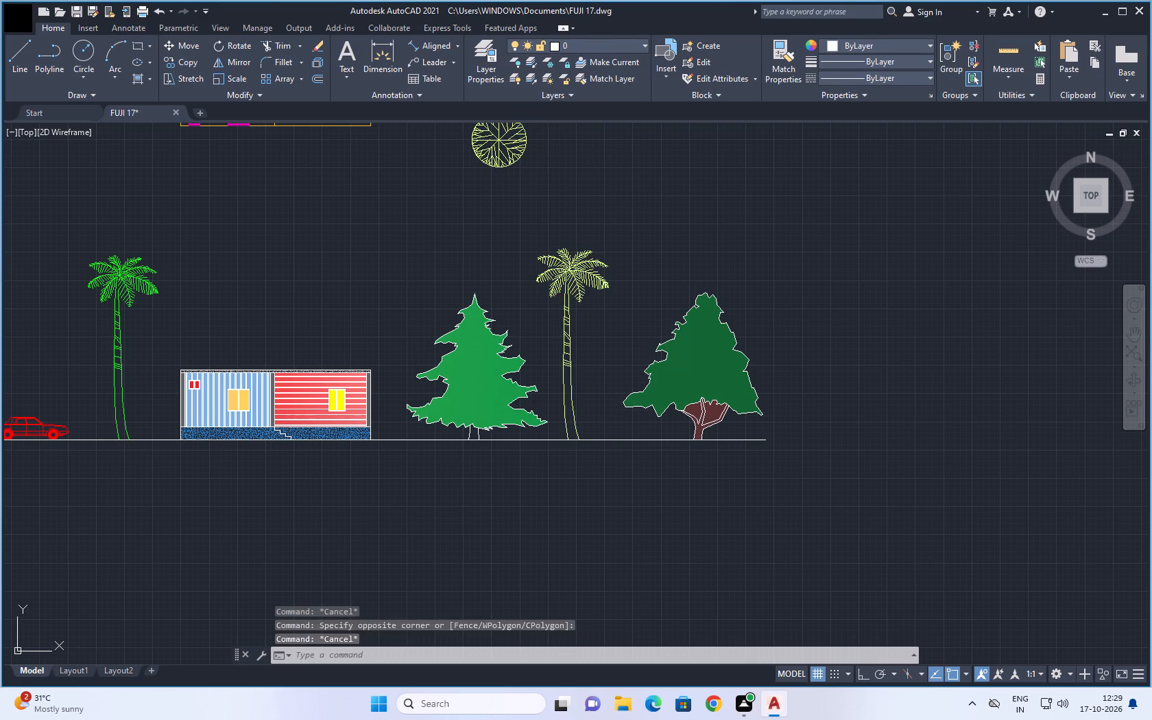
key(Escape)
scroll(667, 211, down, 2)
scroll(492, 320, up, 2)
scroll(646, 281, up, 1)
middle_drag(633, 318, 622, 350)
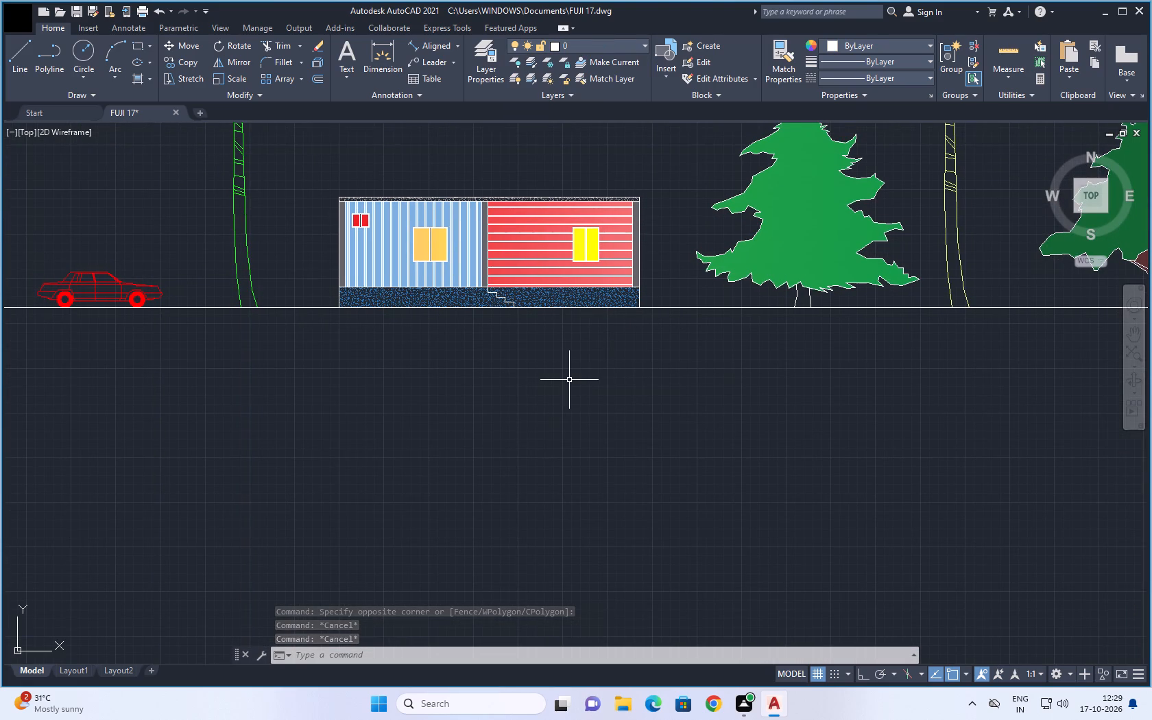
Review the coloured front elevation together with the floor plan and the loose symbols around it.
key(Escape)
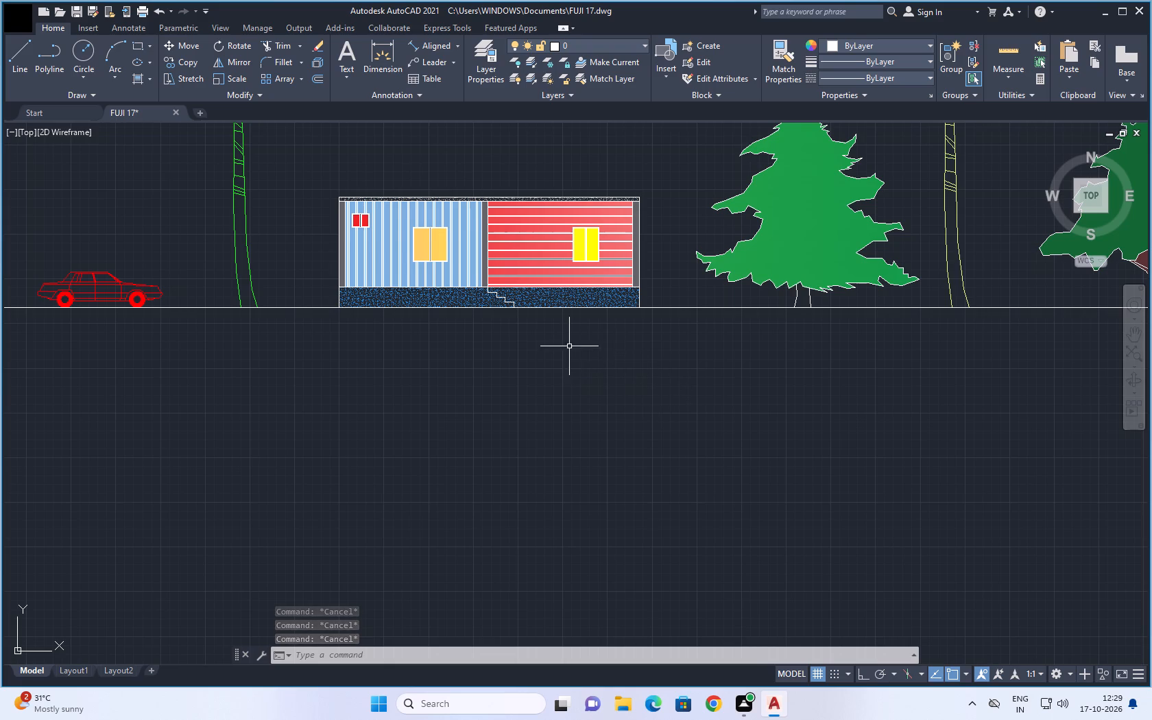
middle_drag(569, 346, 675, 365)
scroll(820, 354, down, 1)
middle_drag(886, 393, 855, 410)
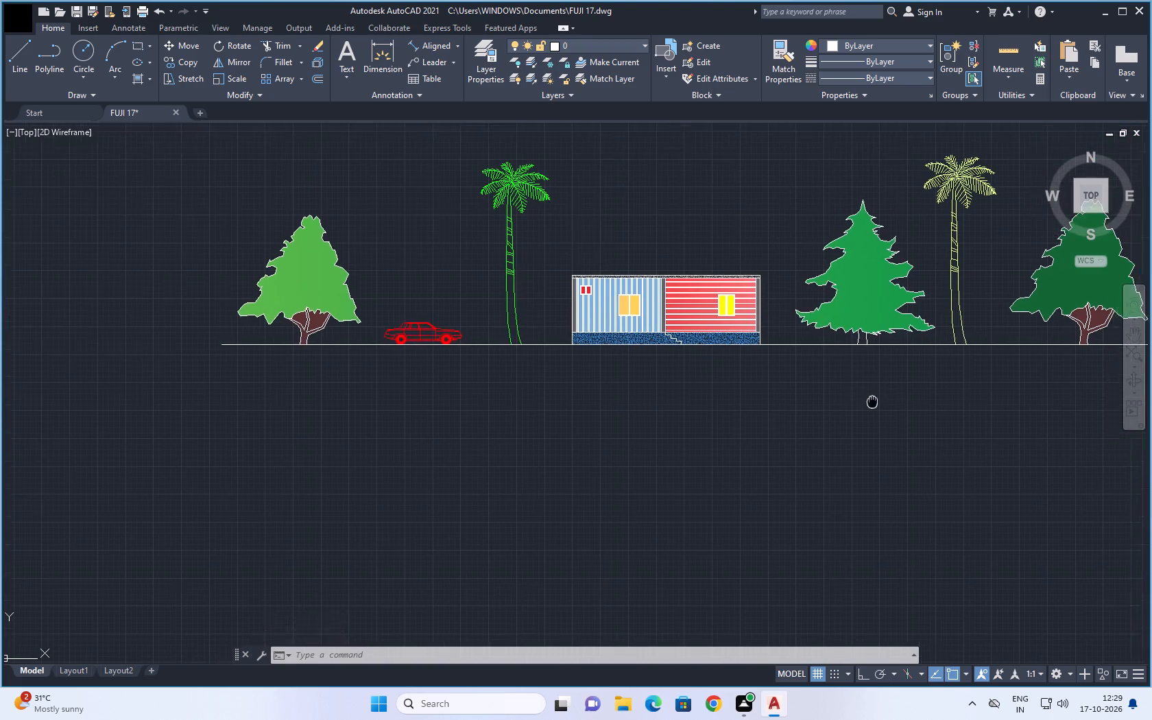
middle_drag(855, 410, 769, 452)
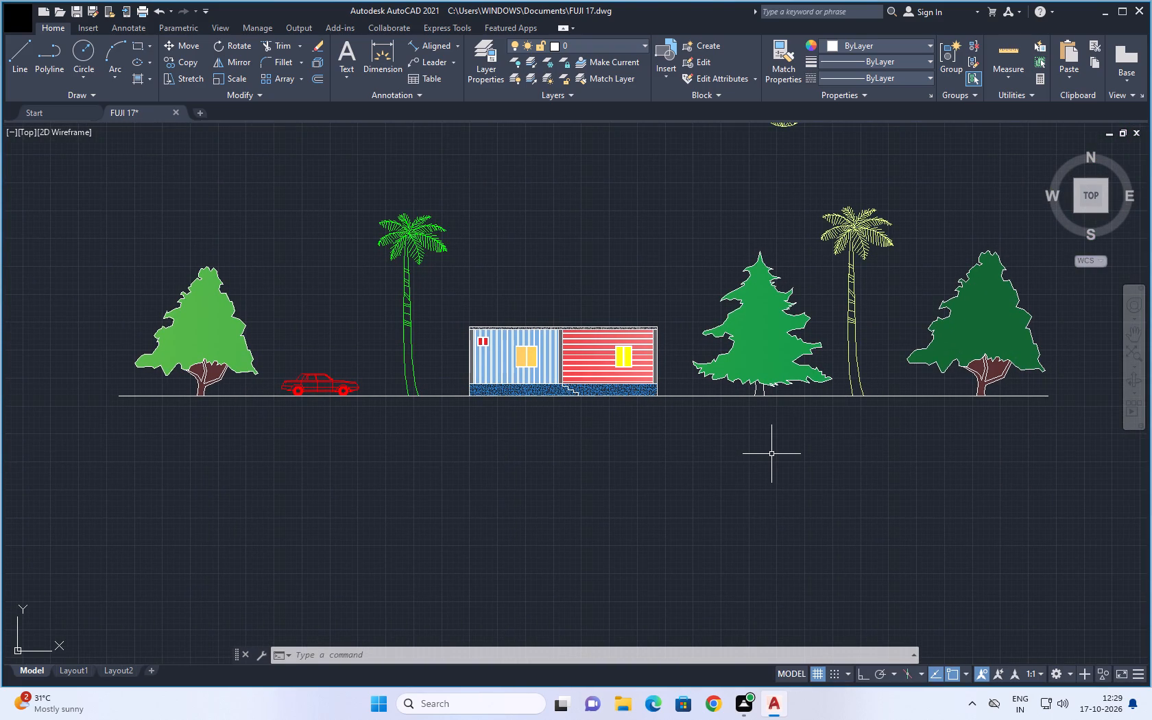
key(Escape)
key(Escape)
scroll(716, 458, down, 1)
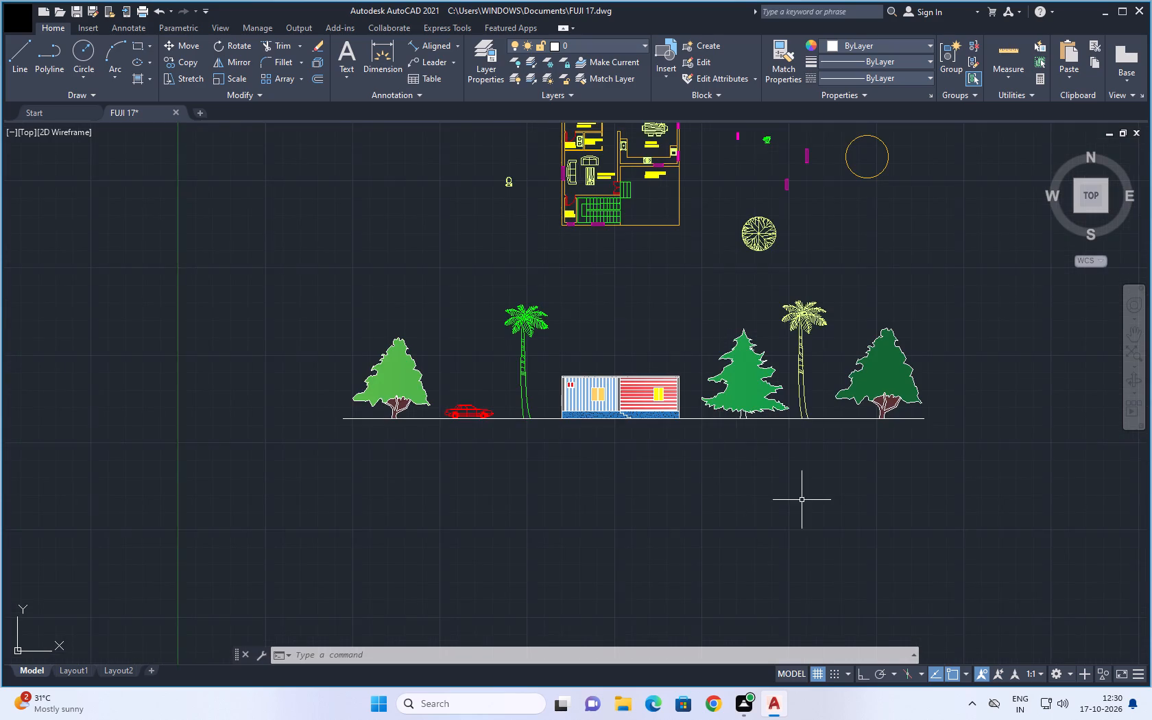
middle_drag(792, 496, 595, 595)
middle_drag(759, 352, 743, 380)
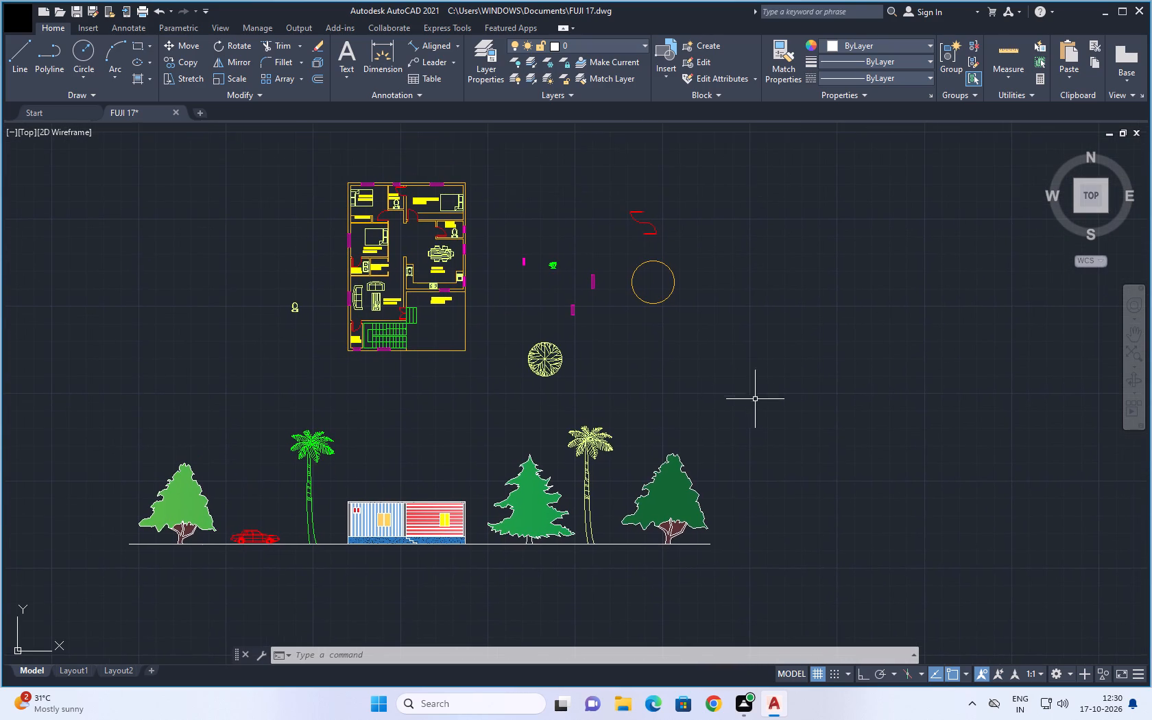
scroll(764, 405, down, 1)
middle_drag(763, 405, 677, 417)
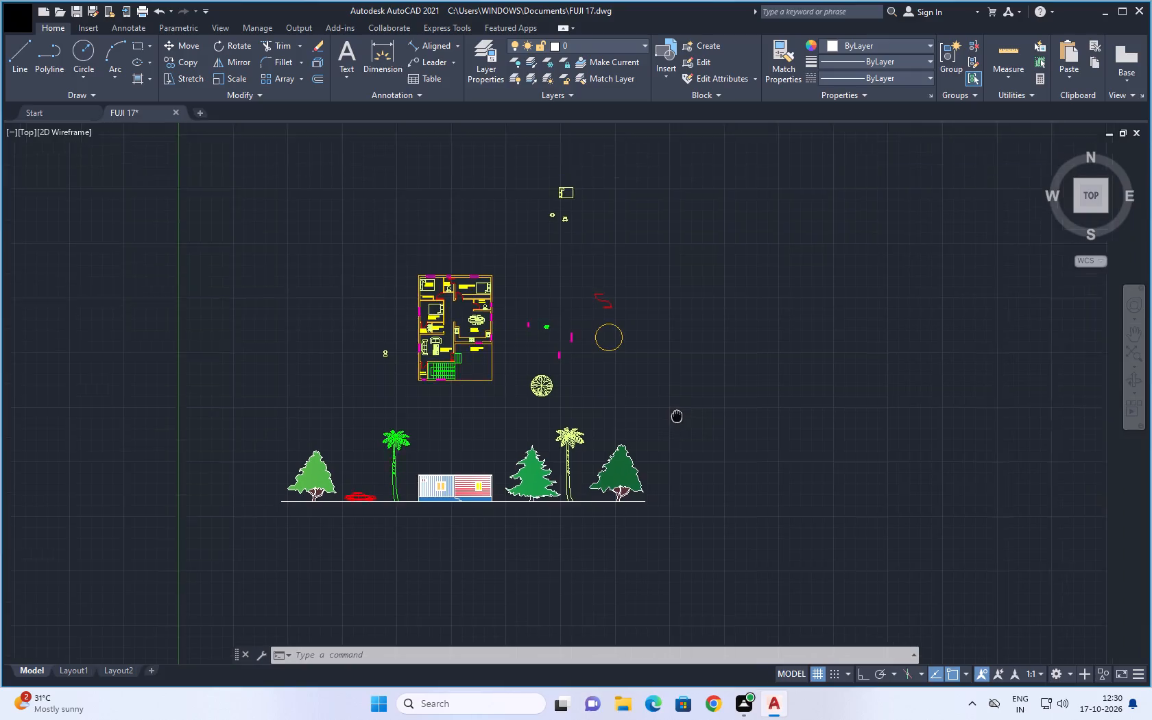
middle_drag(677, 417, 675, 422)
scroll(476, 427, up, 2)
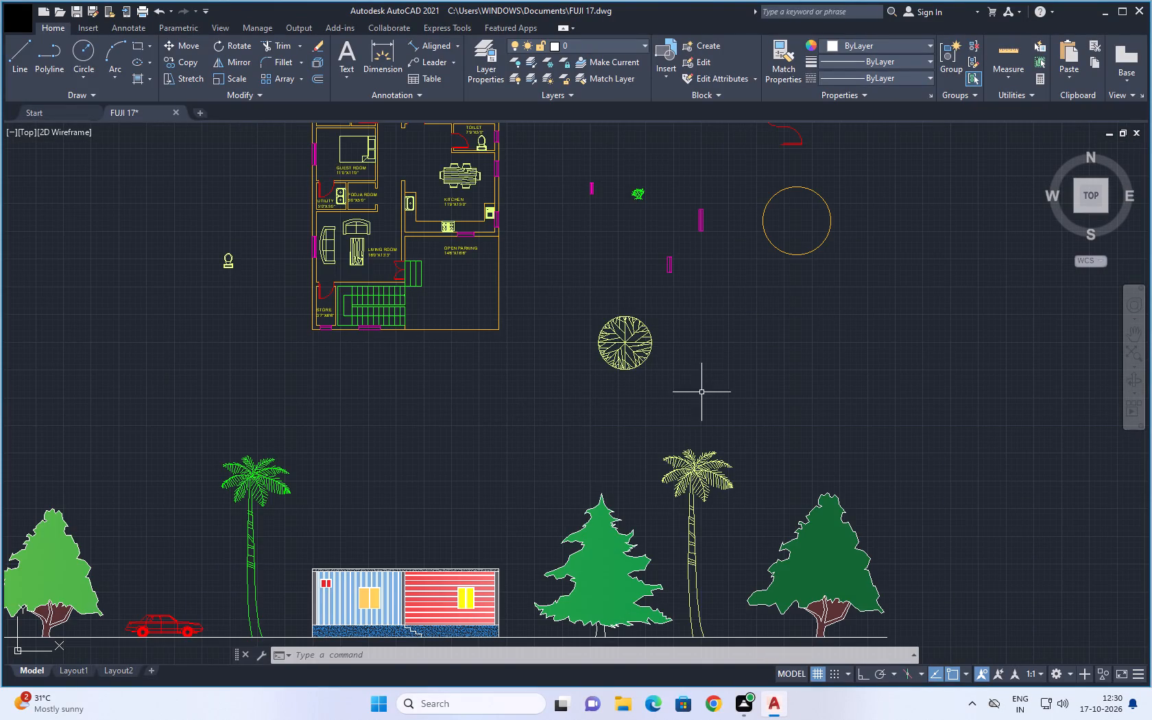
scroll(784, 381, down, 1)
middle_drag(821, 393, 797, 333)
scroll(575, 525, up, 1)
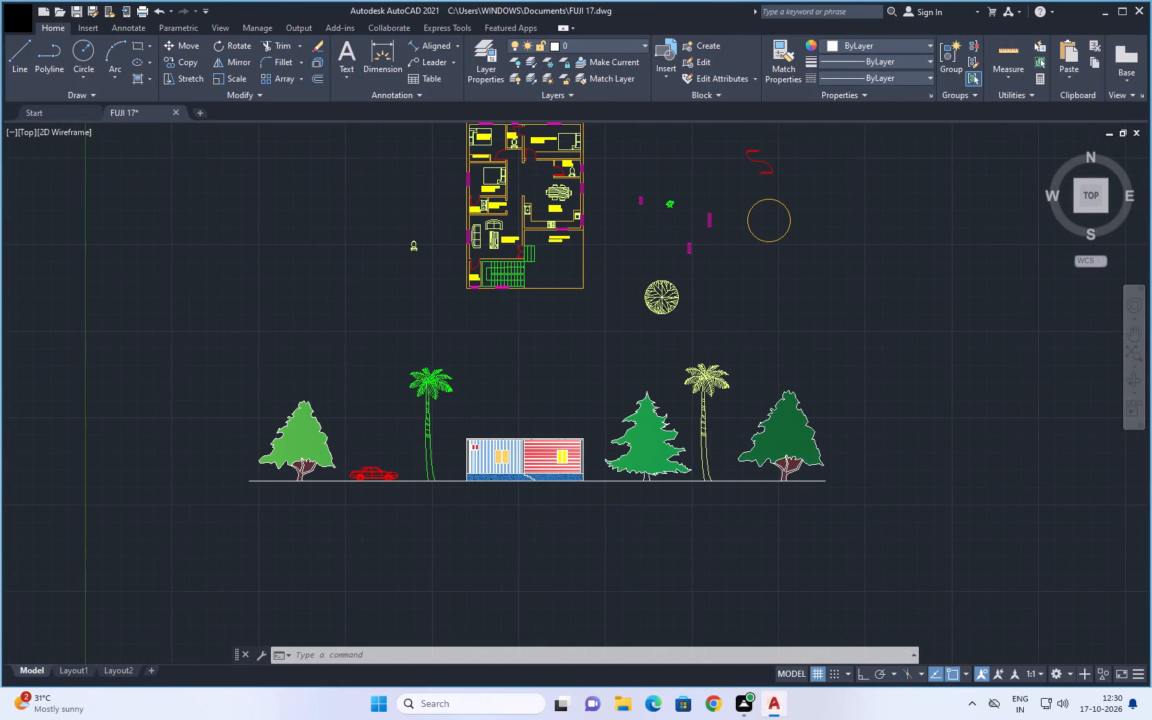
middle_drag(692, 525, 616, 603)
scroll(850, 361, down, 1)
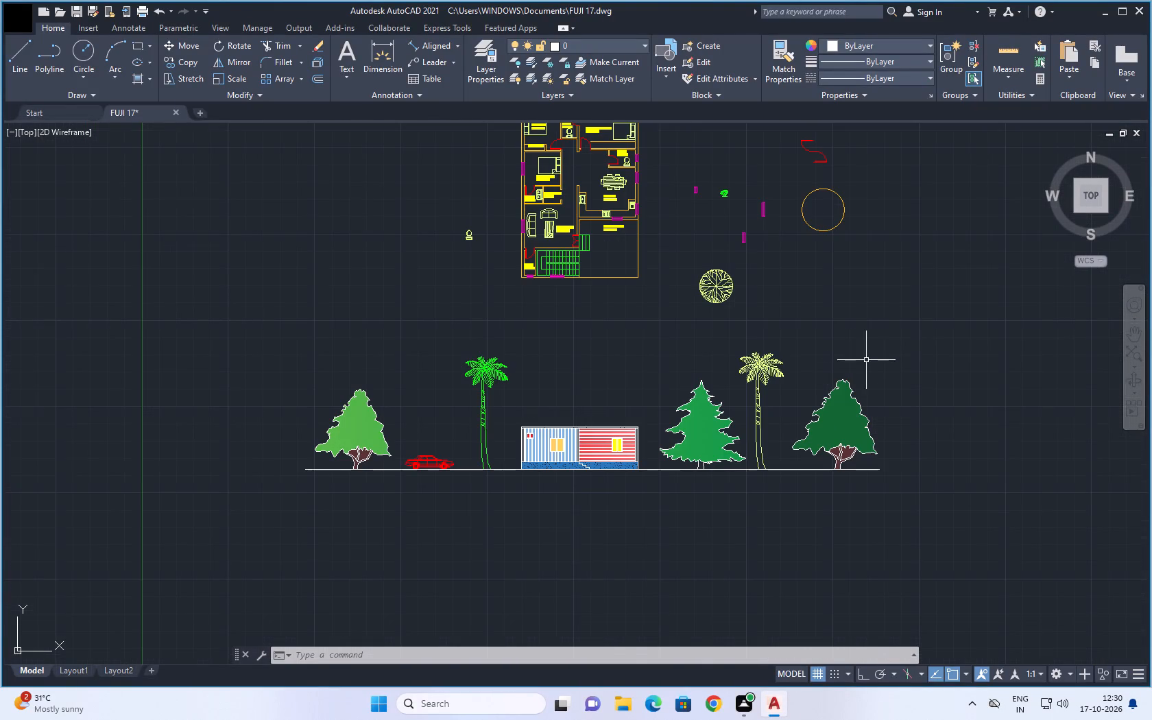
Erase the leftover loose symbols around the floor plan: those to its right, the toilet on its left, and the group beyond its upper-right corner.
middle_drag(920, 314, 808, 395)
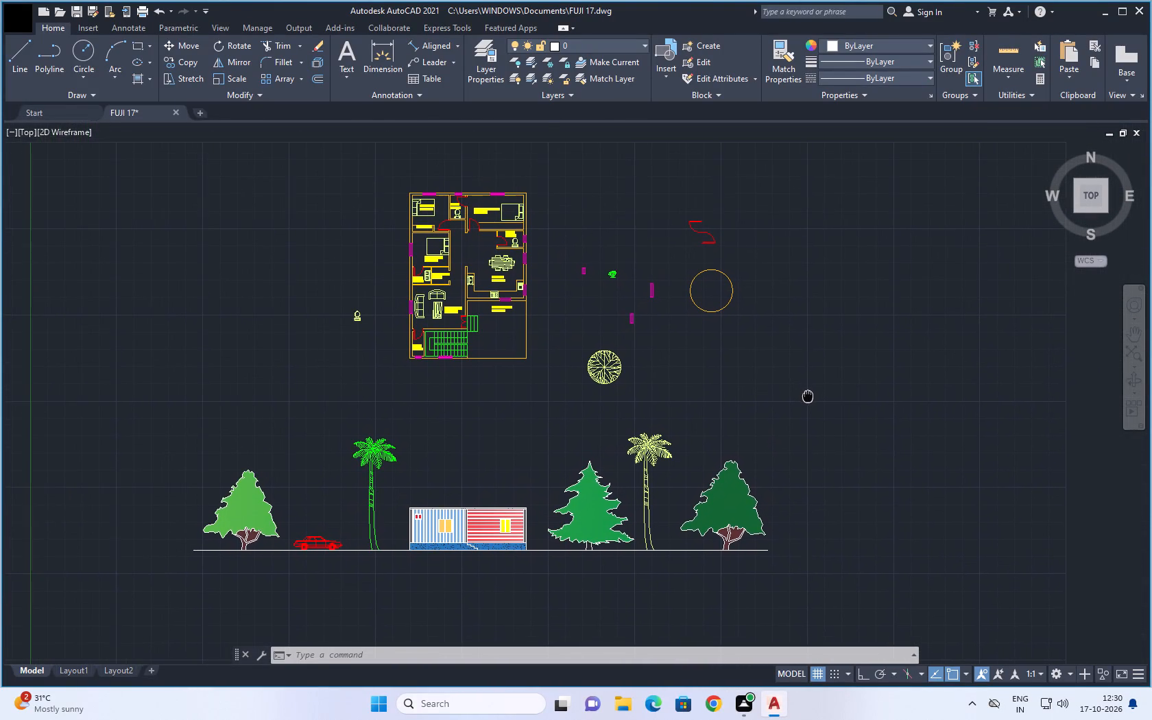
middle_drag(808, 395, 807, 396)
click(807, 179)
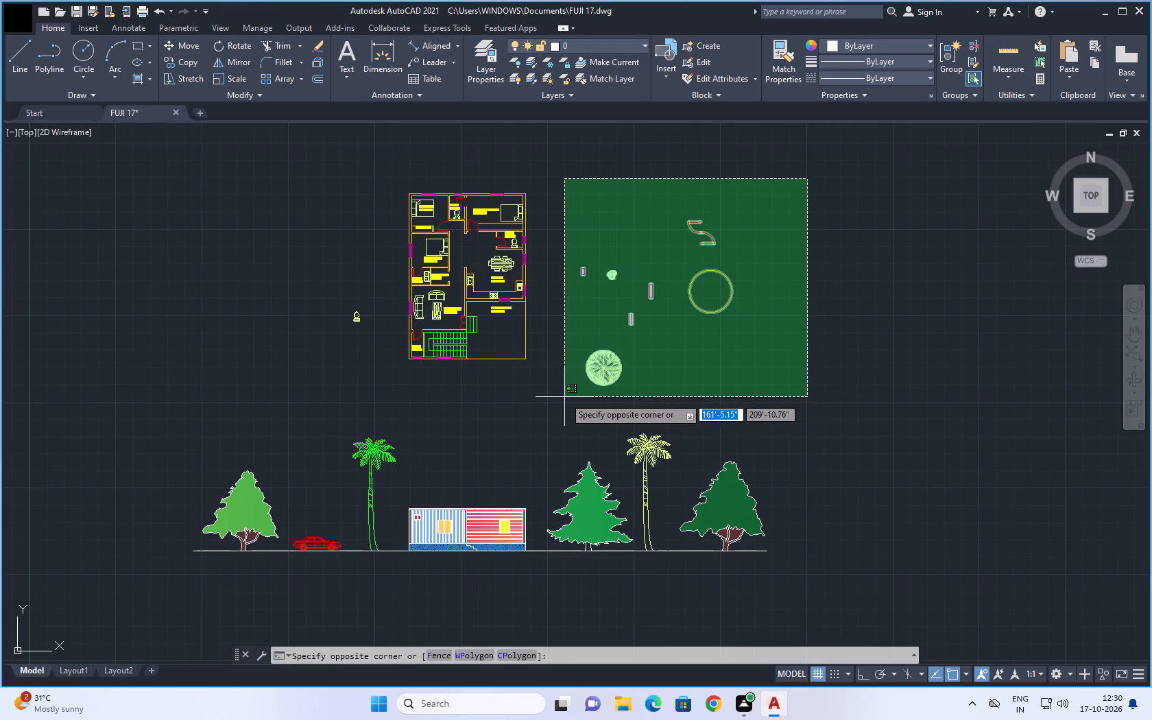
click(566, 396)
key(Delete)
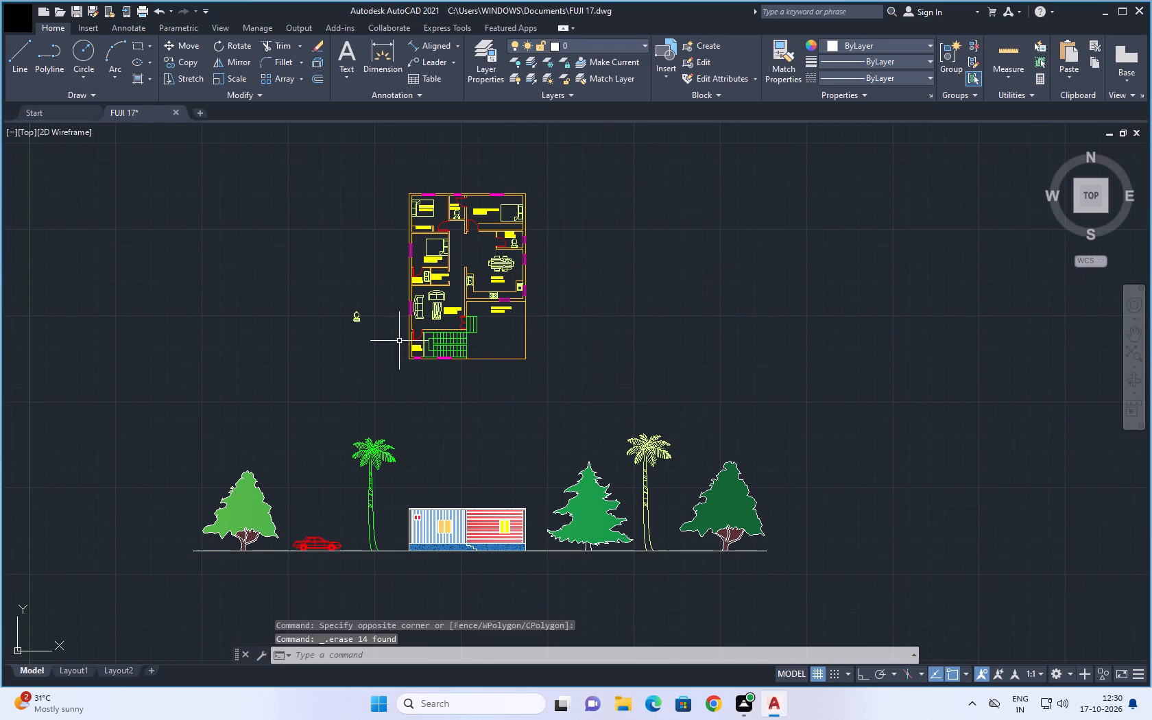
click(385, 290)
click(328, 344)
key(Delete)
scroll(743, 310, down, 2)
click(760, 163)
click(685, 259)
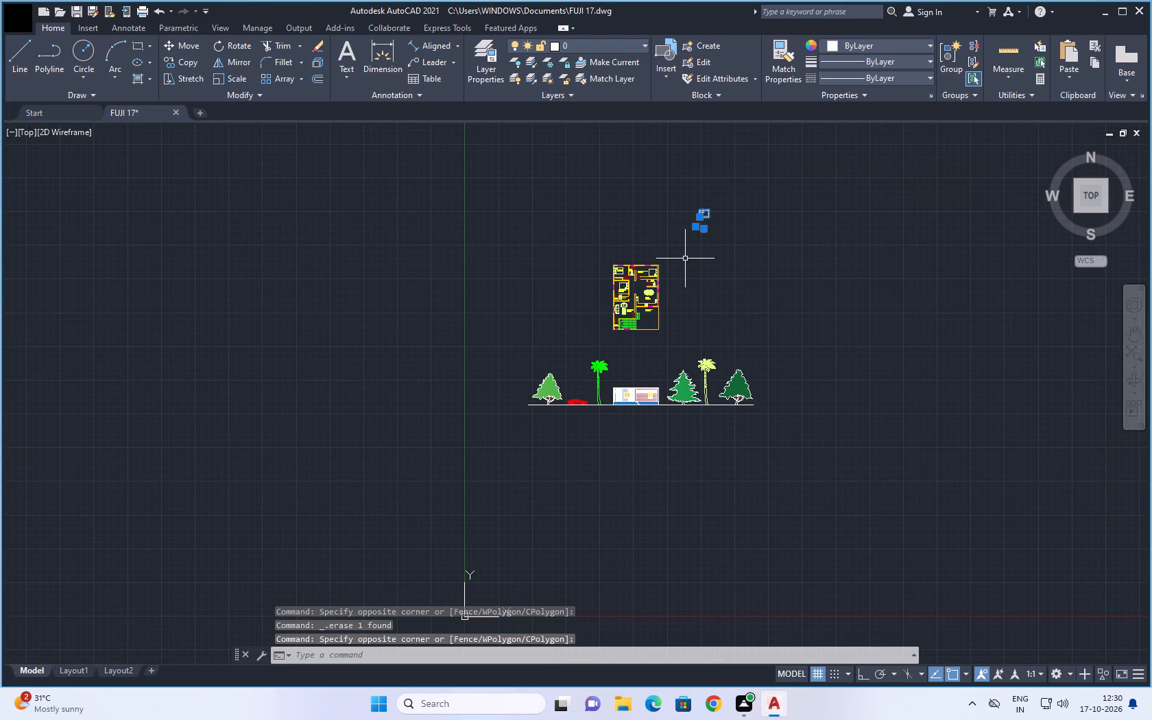
key(Delete)
Check the cleaned-up drawing for remaining stray objects and examine the floor plan and front elevation.
scroll(816, 276, down, 1)
middle_drag(827, 282, 695, 511)
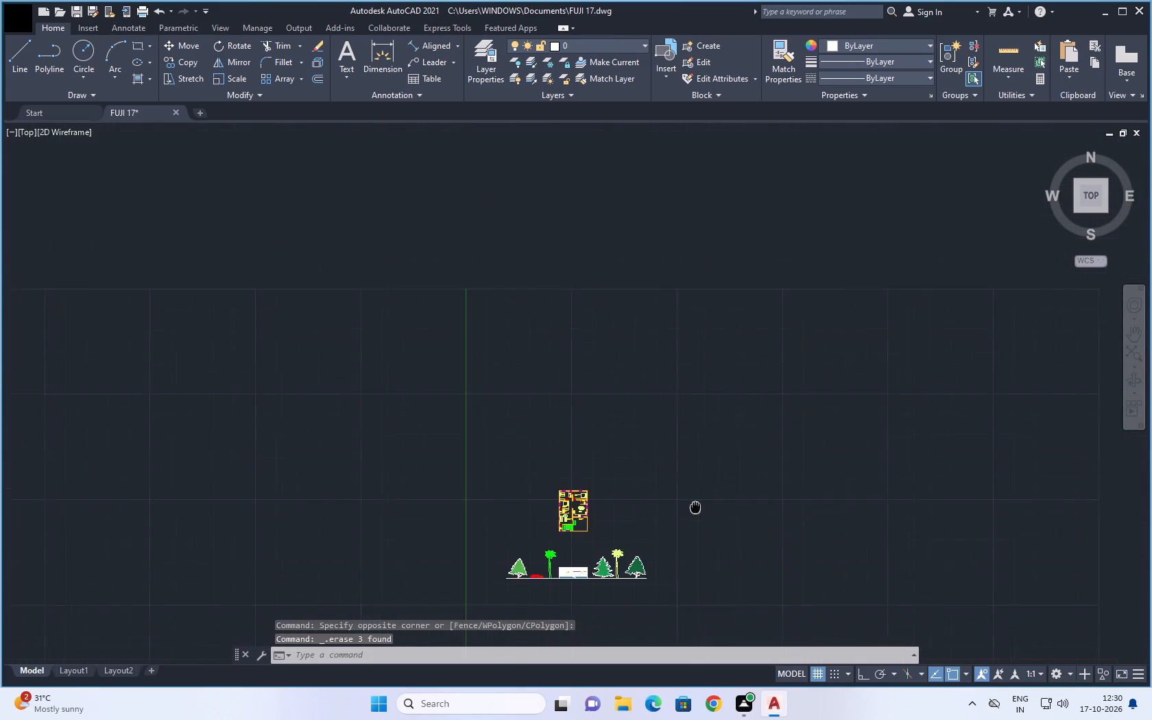
middle_drag(695, 511, 743, 293)
scroll(655, 415, up, 2)
middle_drag(643, 373, 752, 470)
scroll(743, 461, up, 2)
middle_drag(705, 381, 776, 527)
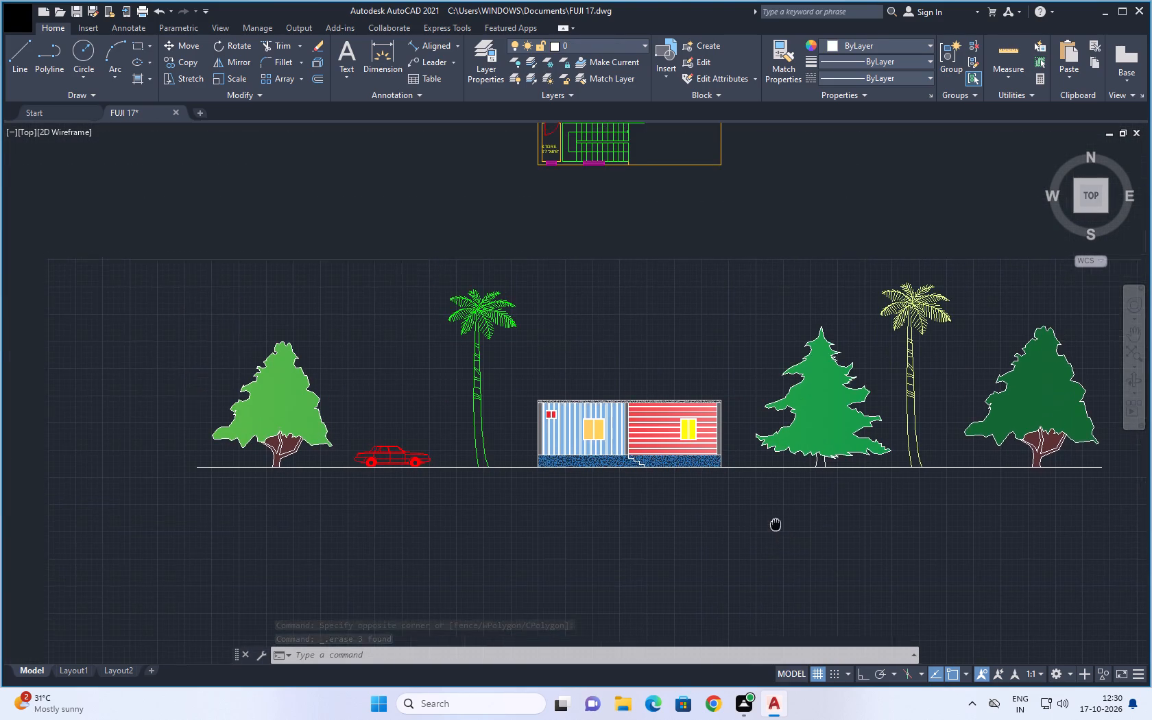
middle_drag(776, 527, 773, 553)
scroll(787, 546, down, 1)
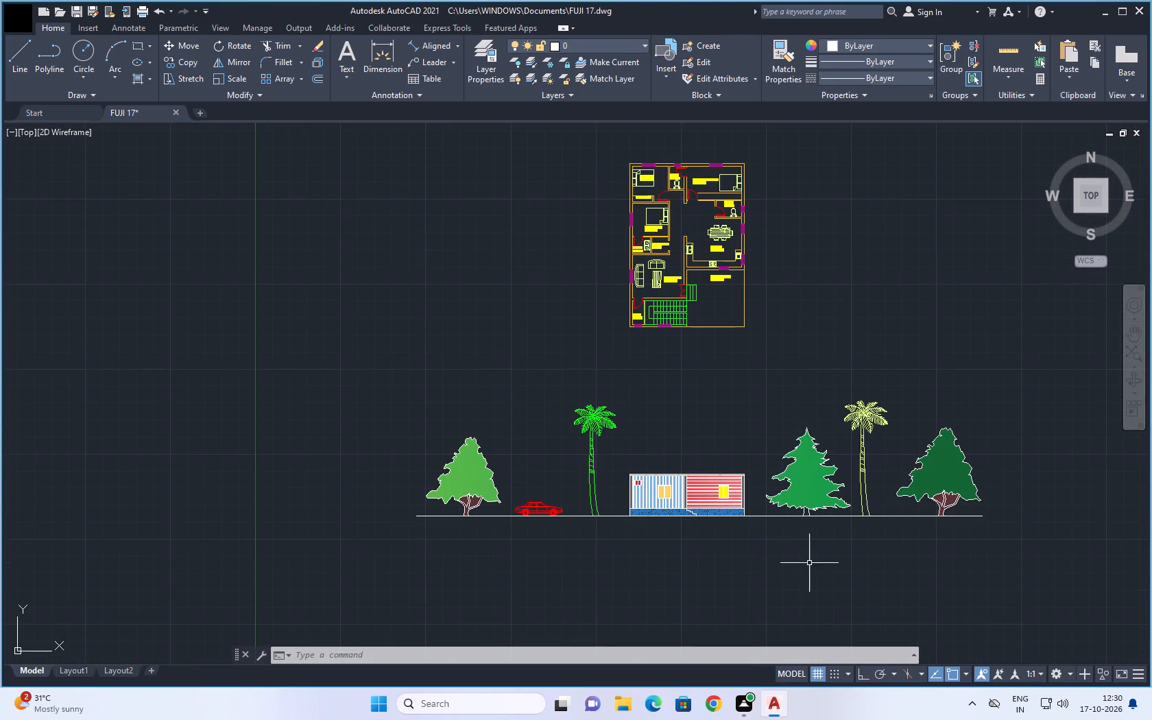
middle_drag(811, 571, 763, 444)
scroll(787, 469, down, 1)
middle_drag(840, 508, 753, 454)
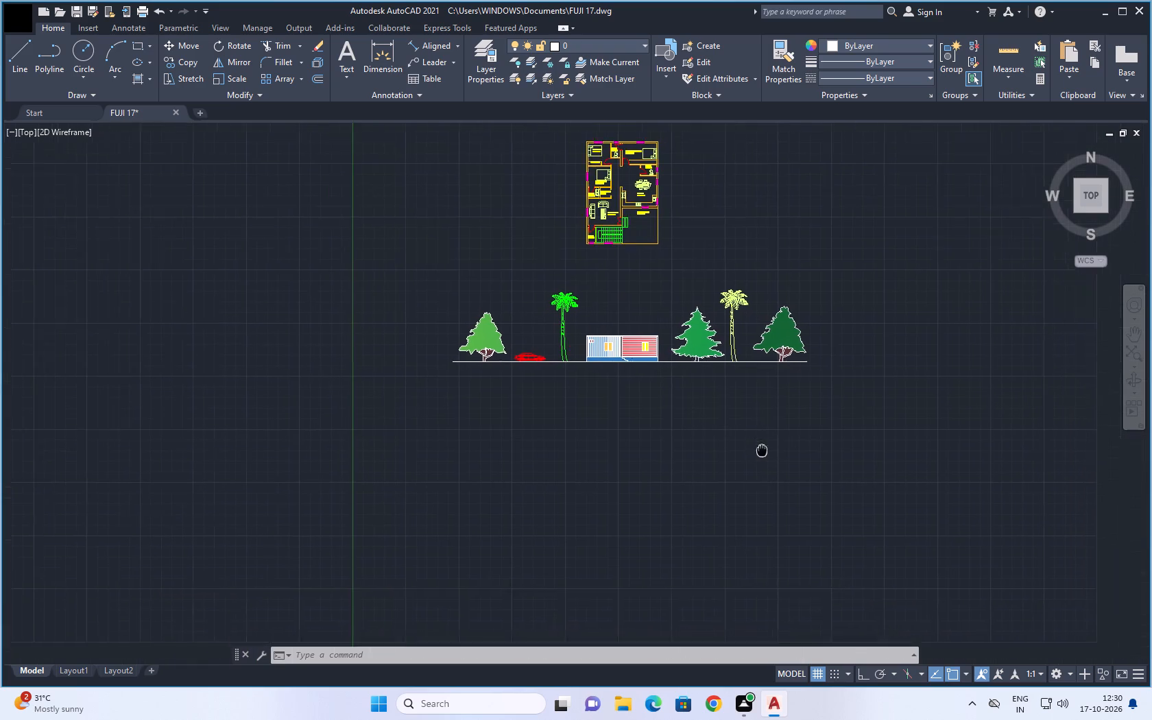
middle_drag(753, 454, 728, 549)
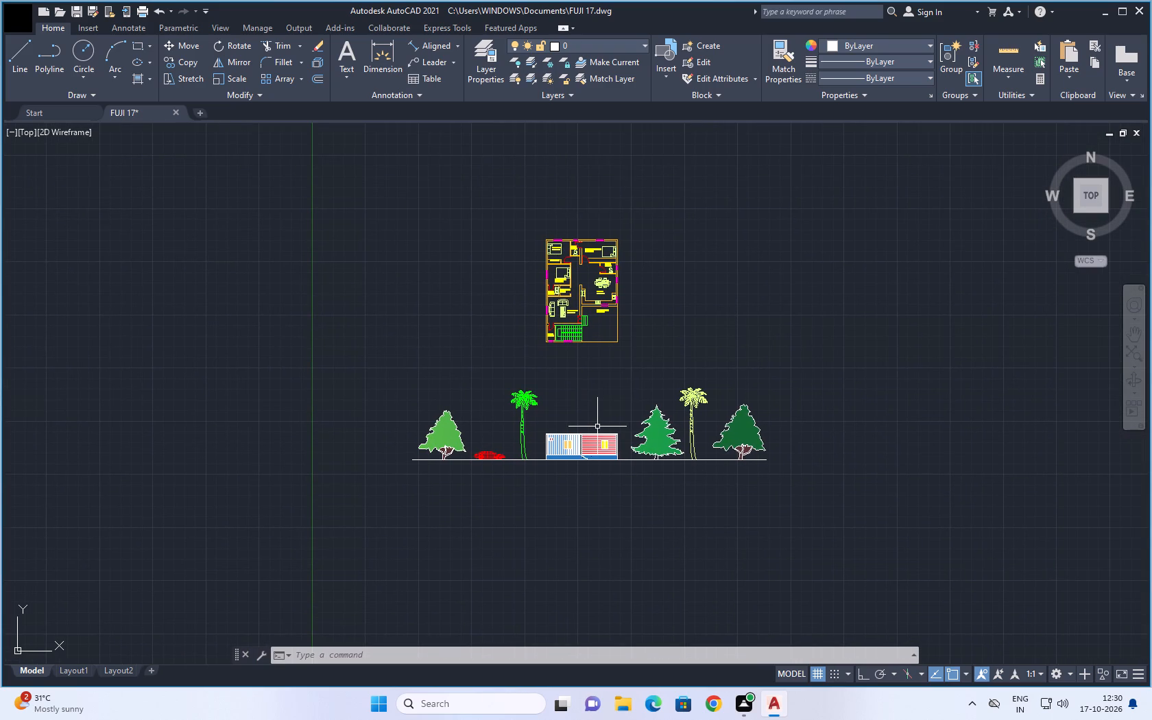
scroll(511, 345, up, 2)
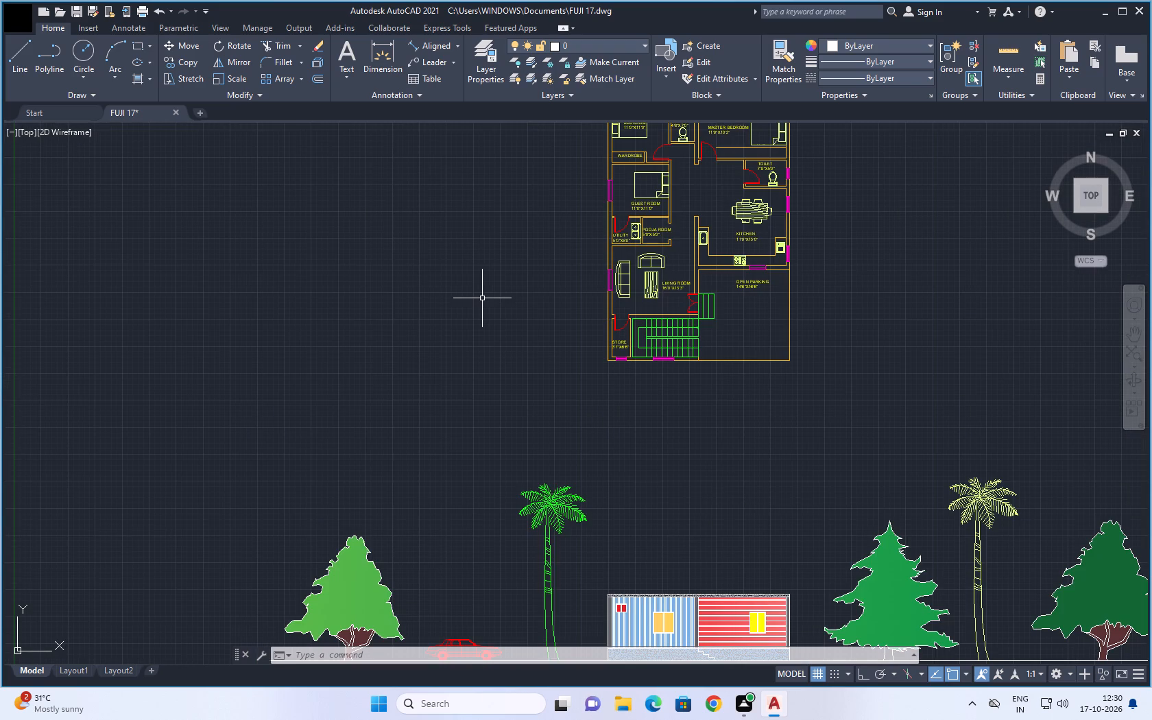
scroll(496, 283, down, 1)
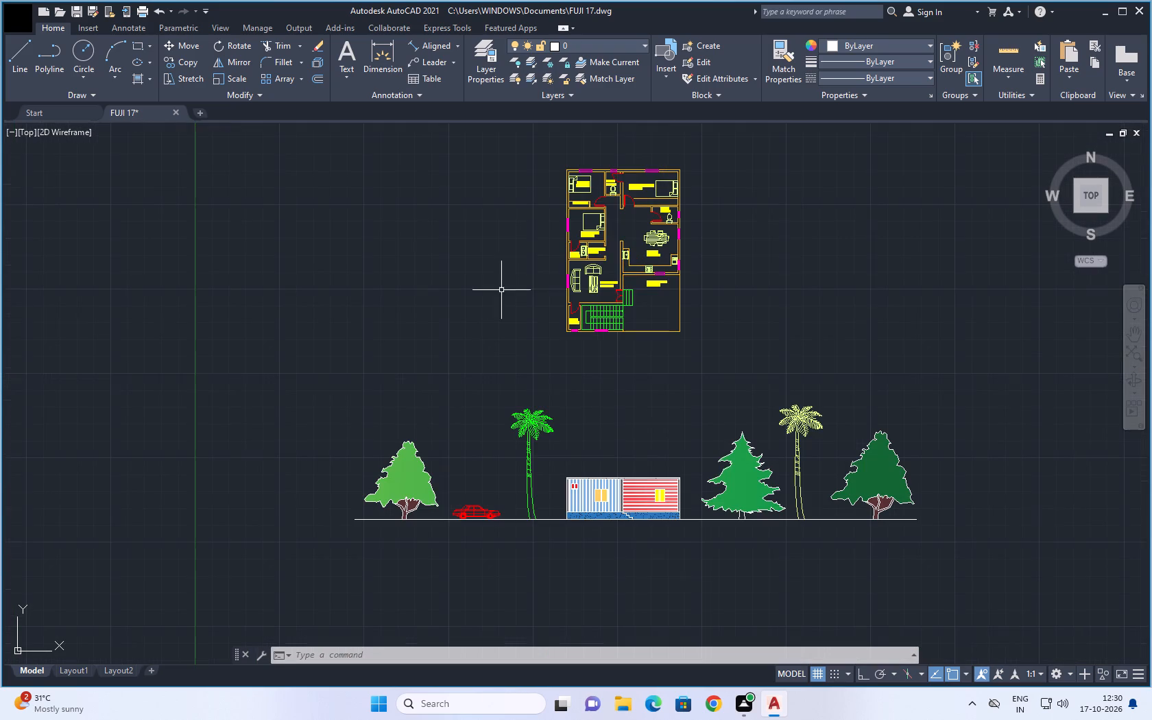
scroll(739, 236, up, 2)
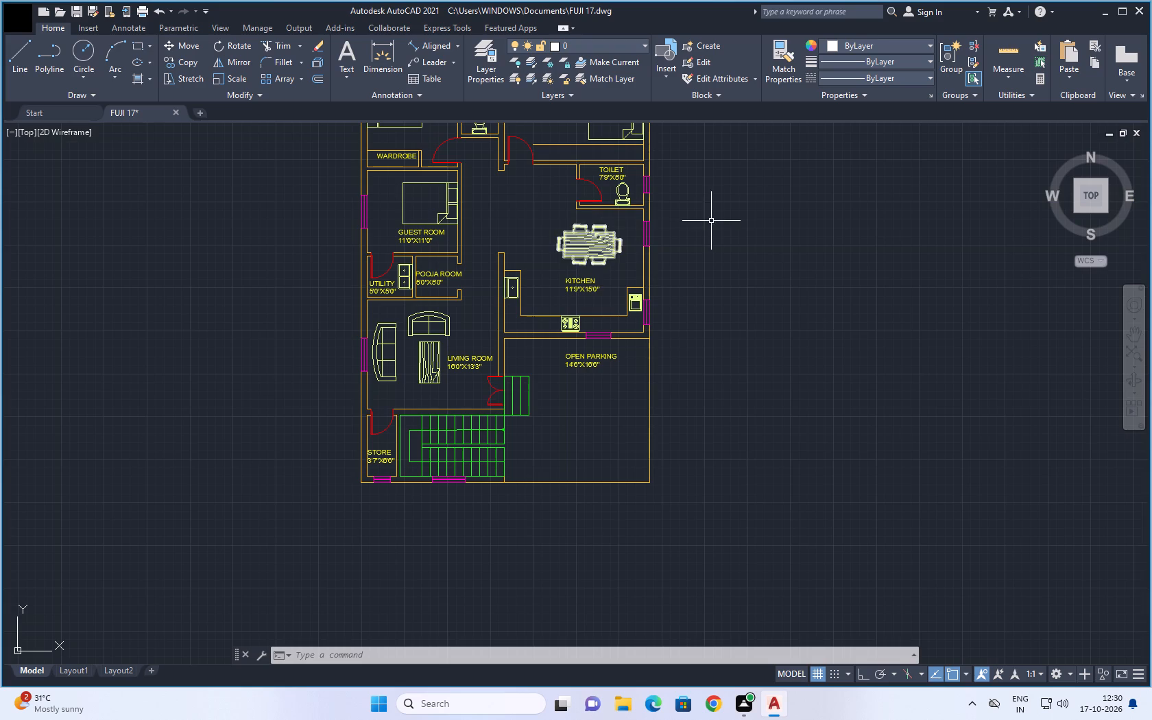
Set the TEXT layer's colour to index 50 and make TEXT the current layer.
scroll(730, 222, down, 1)
middle_drag(787, 222, 655, 263)
click(626, 43)
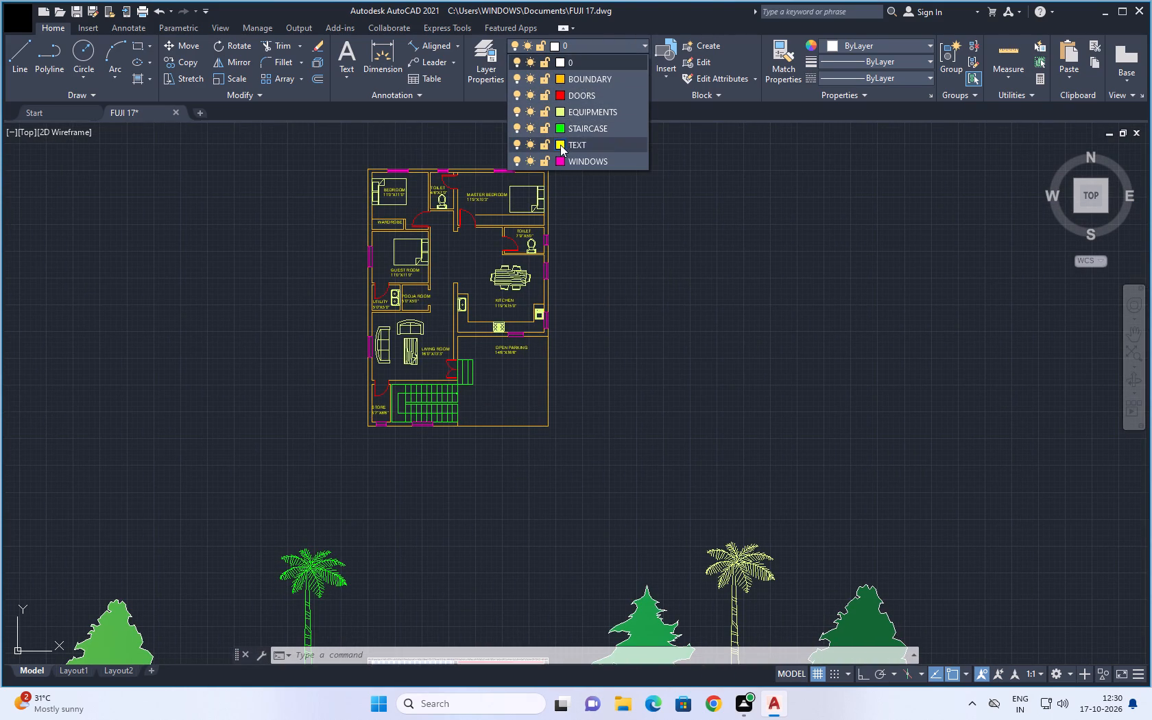
click(560, 145)
click(562, 458)
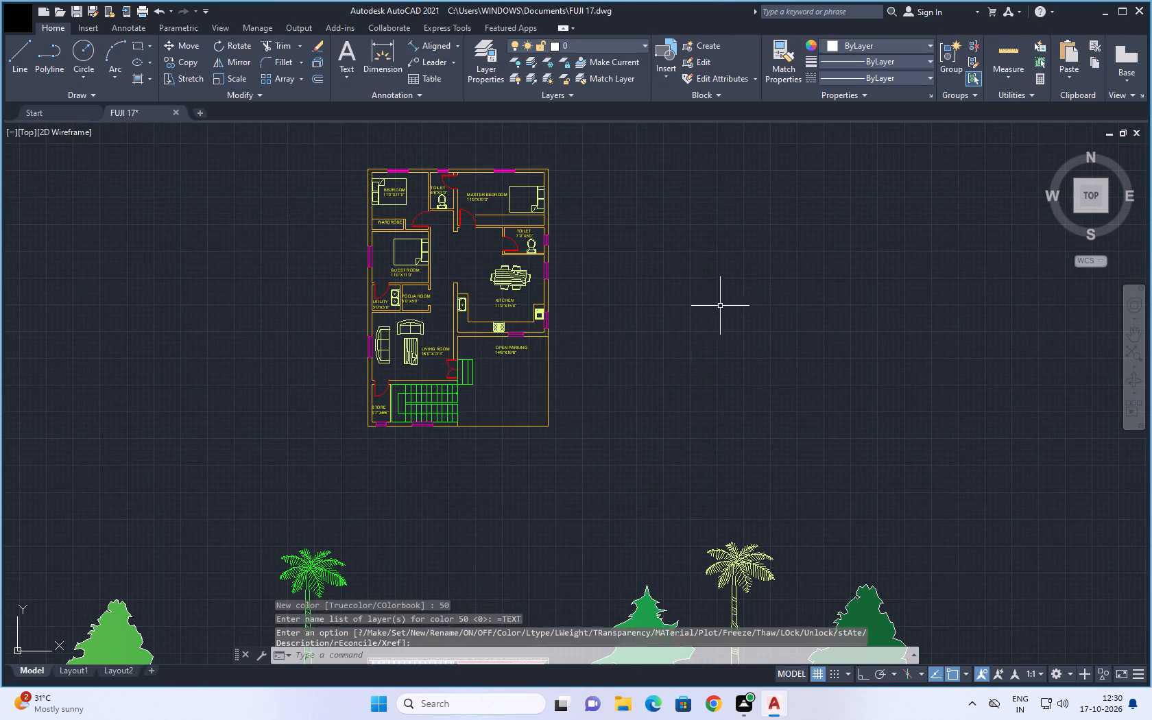
click(643, 45)
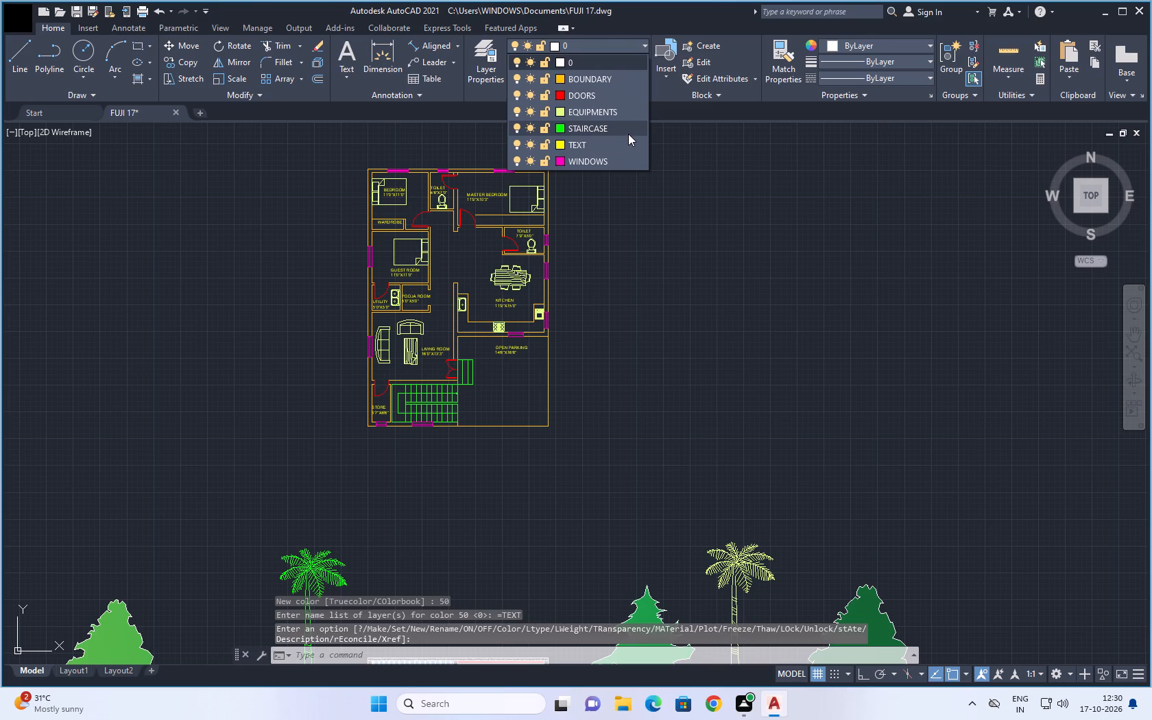
click(627, 143)
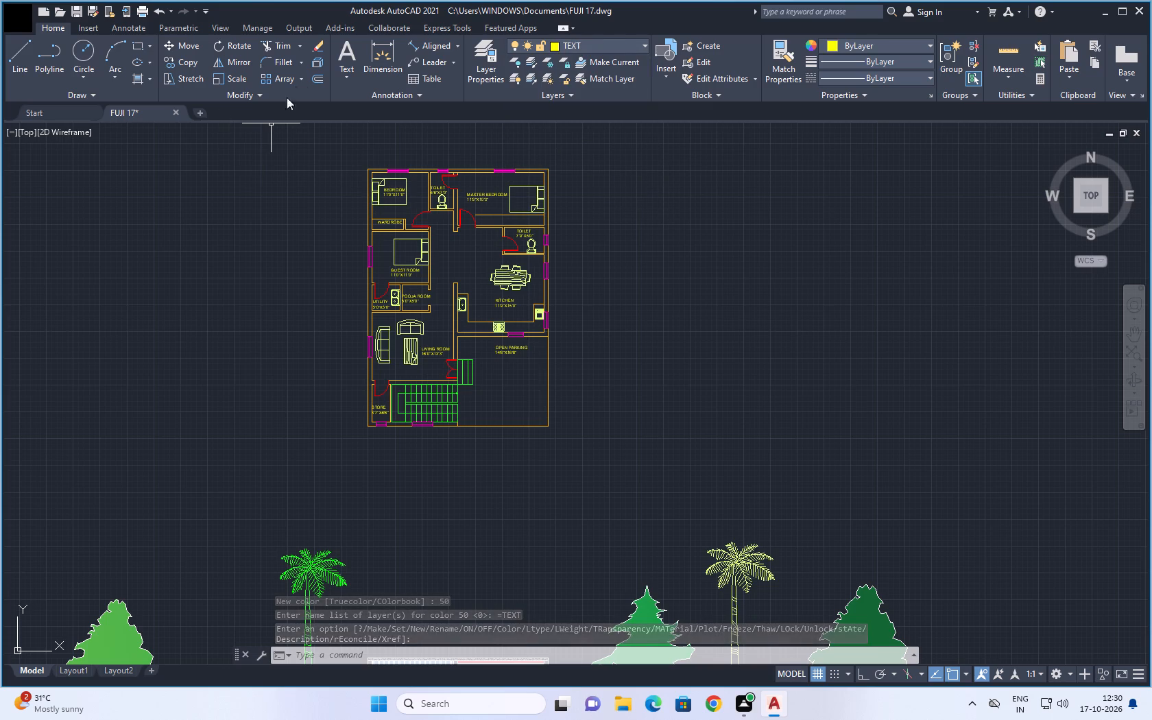
Add an aligned dimension along the full right side of the floor plan, from upper to lower outer corner, placed outside the wall.
click(422, 44)
scroll(558, 168, up, 1)
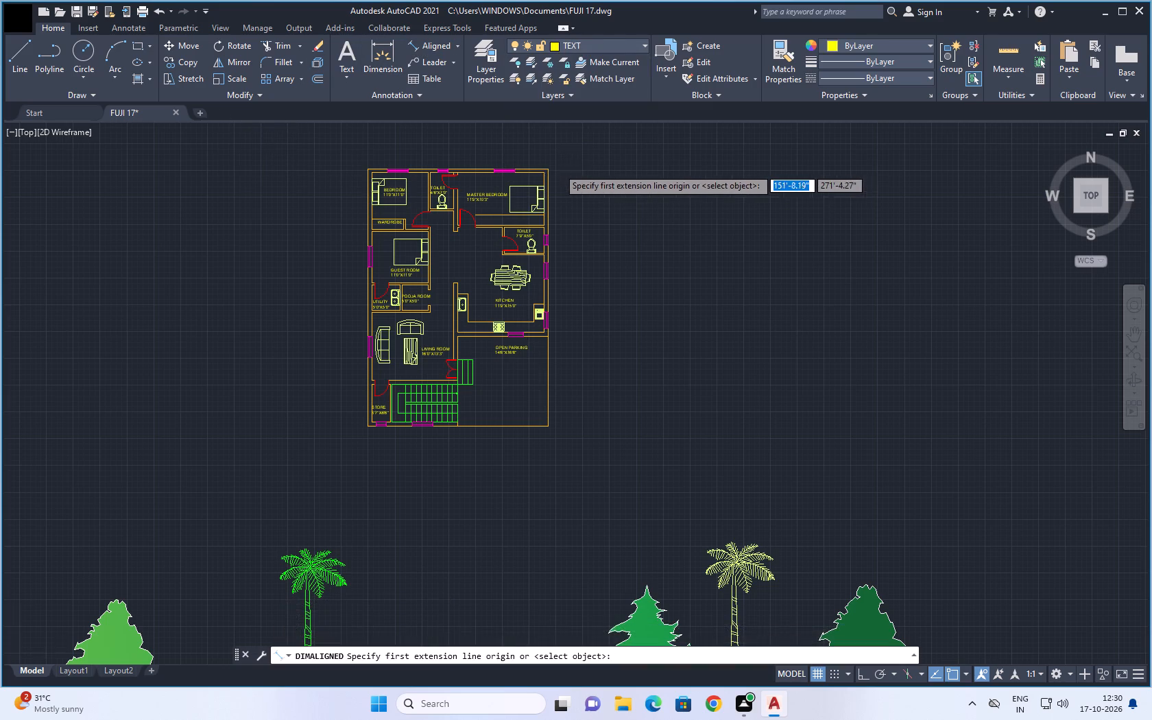
scroll(558, 168, up, 2)
click(507, 173)
scroll(593, 354, down, 1)
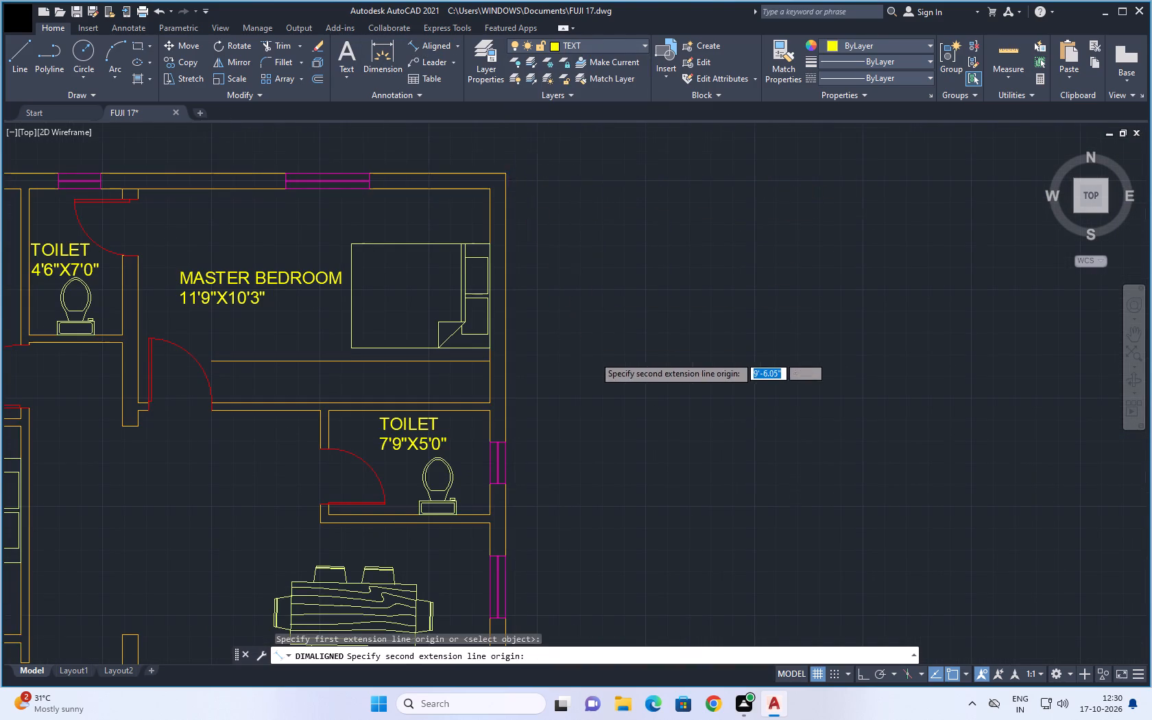
scroll(594, 374, down, 2)
middle_drag(589, 379, 575, 199)
scroll(573, 376, up, 4)
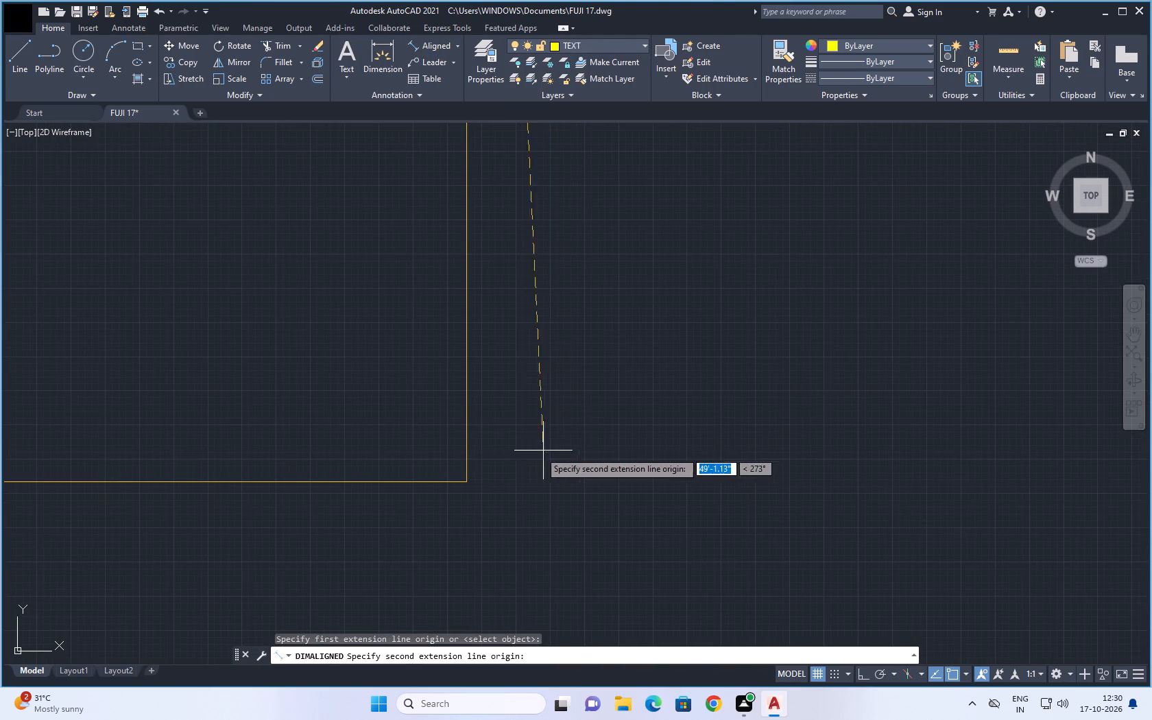
click(468, 480)
scroll(617, 464, down, 3)
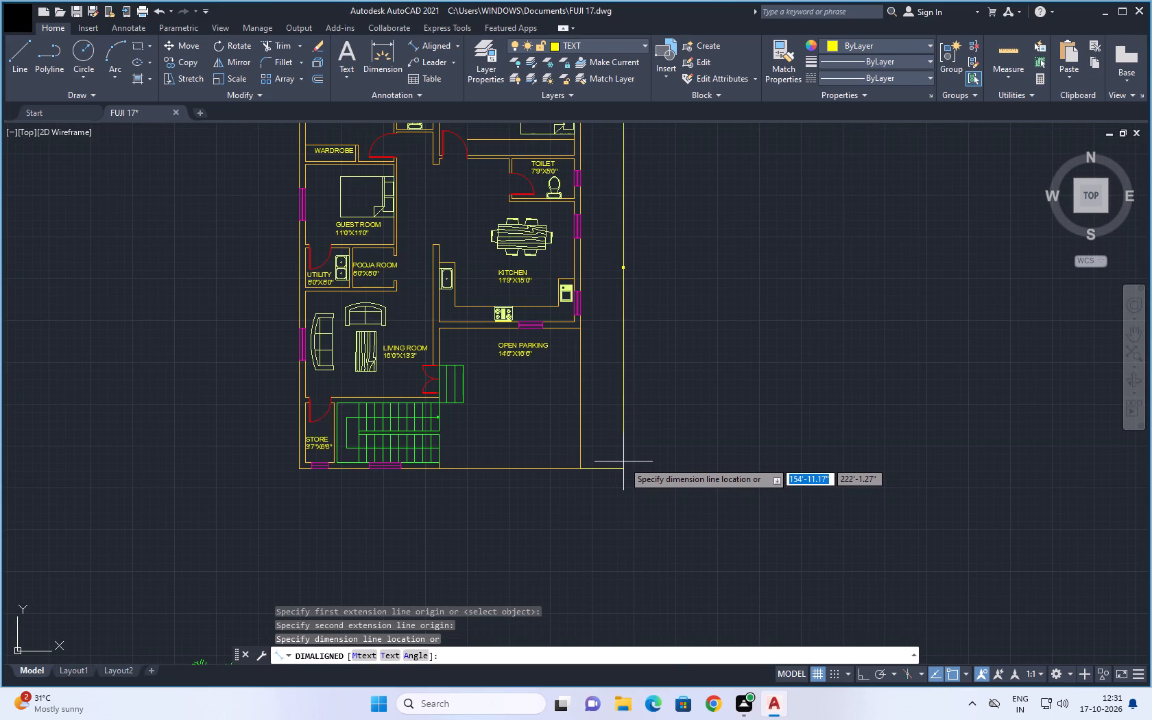
click(623, 461)
Add an aligned dimension across the full top side of the floor plan between its outer corners, placed above the wall.
scroll(733, 302, down, 2)
middle_drag(771, 253, 754, 355)
key(space)
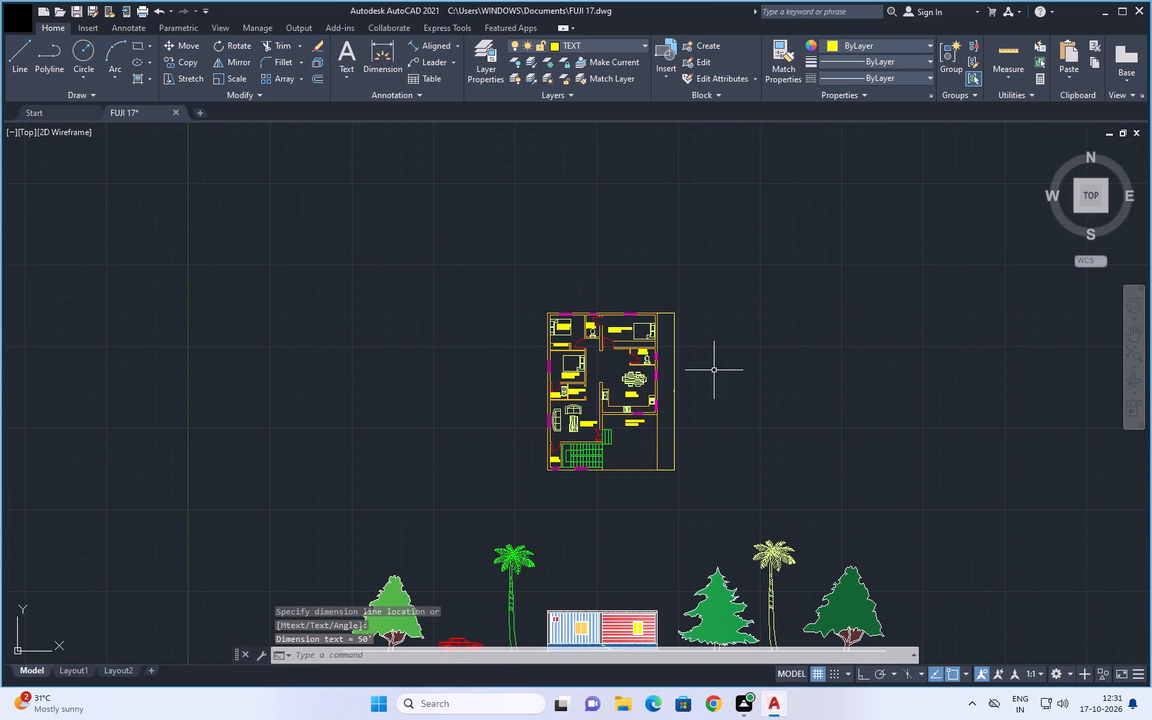
scroll(534, 313, up, 3)
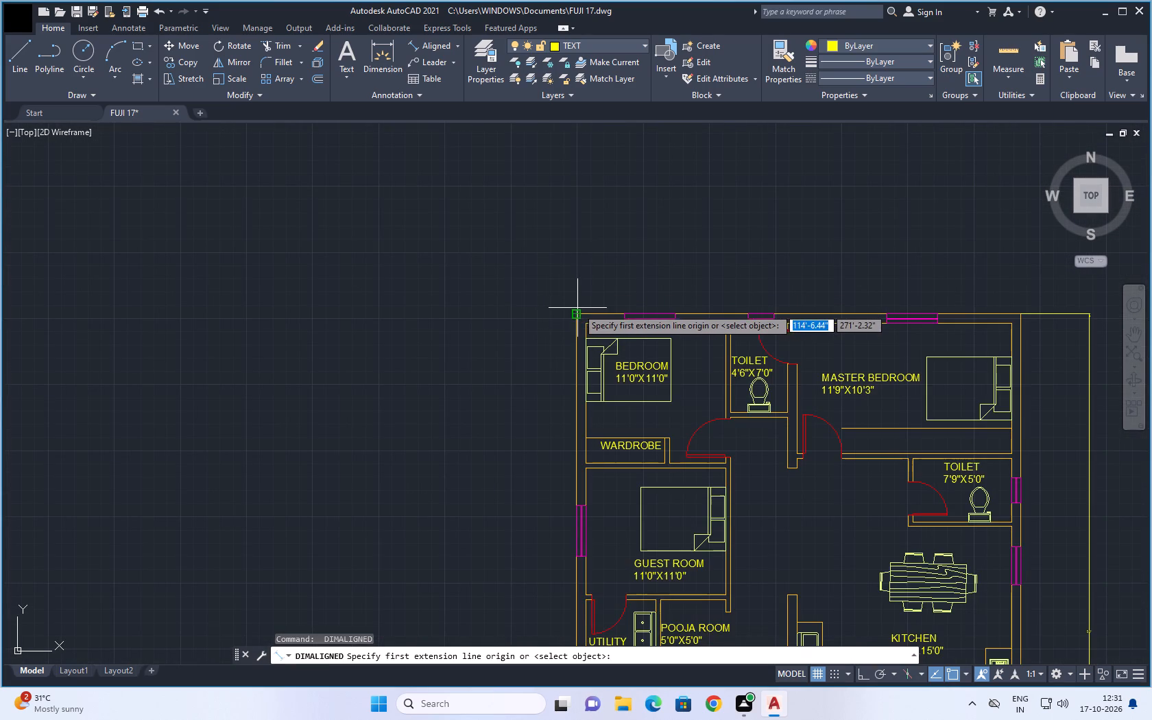
click(577, 312)
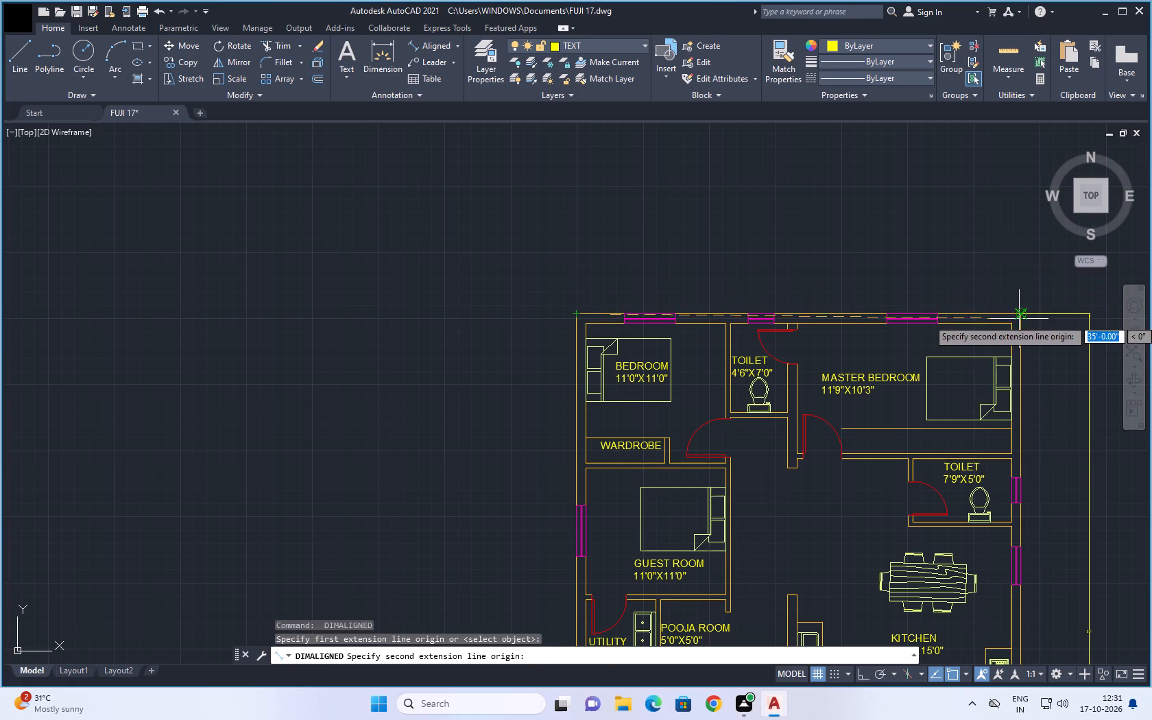
click(1018, 316)
click(1011, 244)
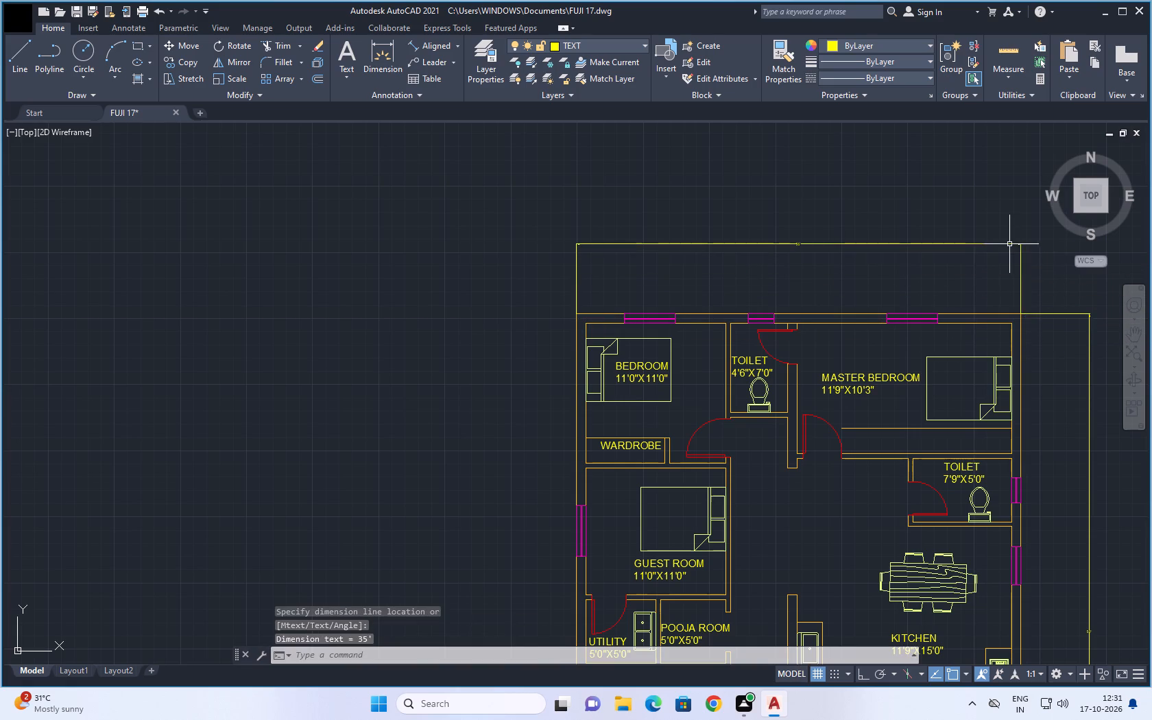
Set the text height of the two overall dimensions above and beside the floor plan to 10".
scroll(968, 218, down, 2)
middle_drag(813, 204, 612, 223)
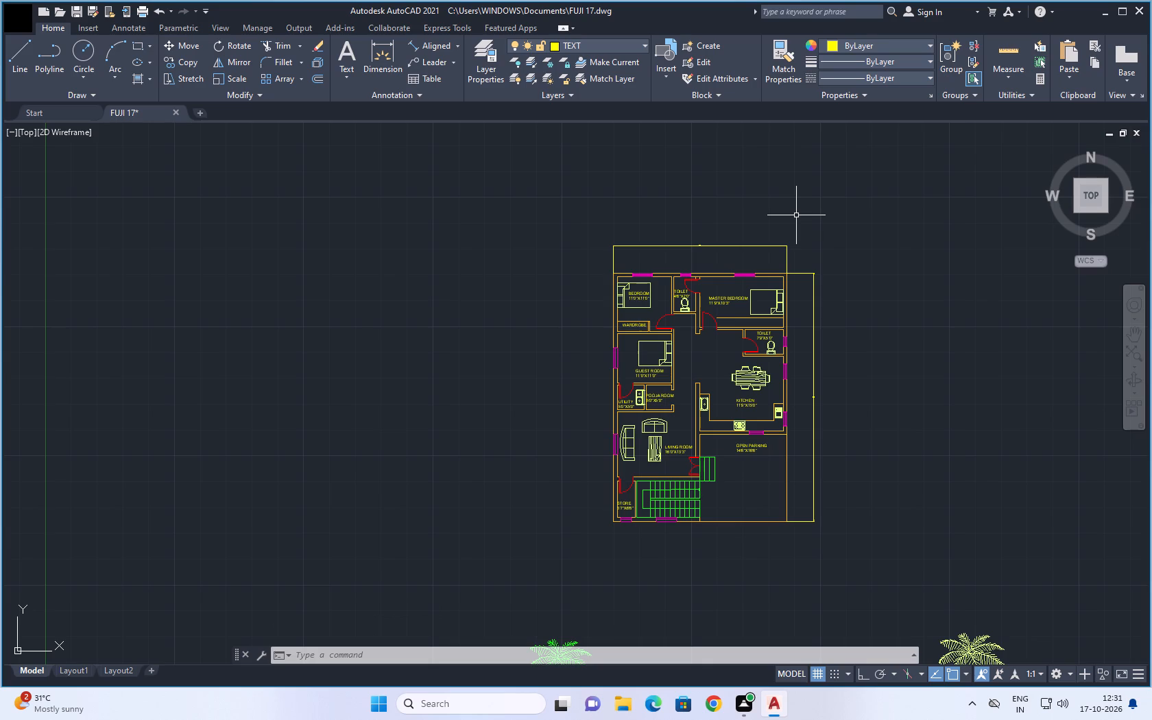
key(Escape)
key(Escape)
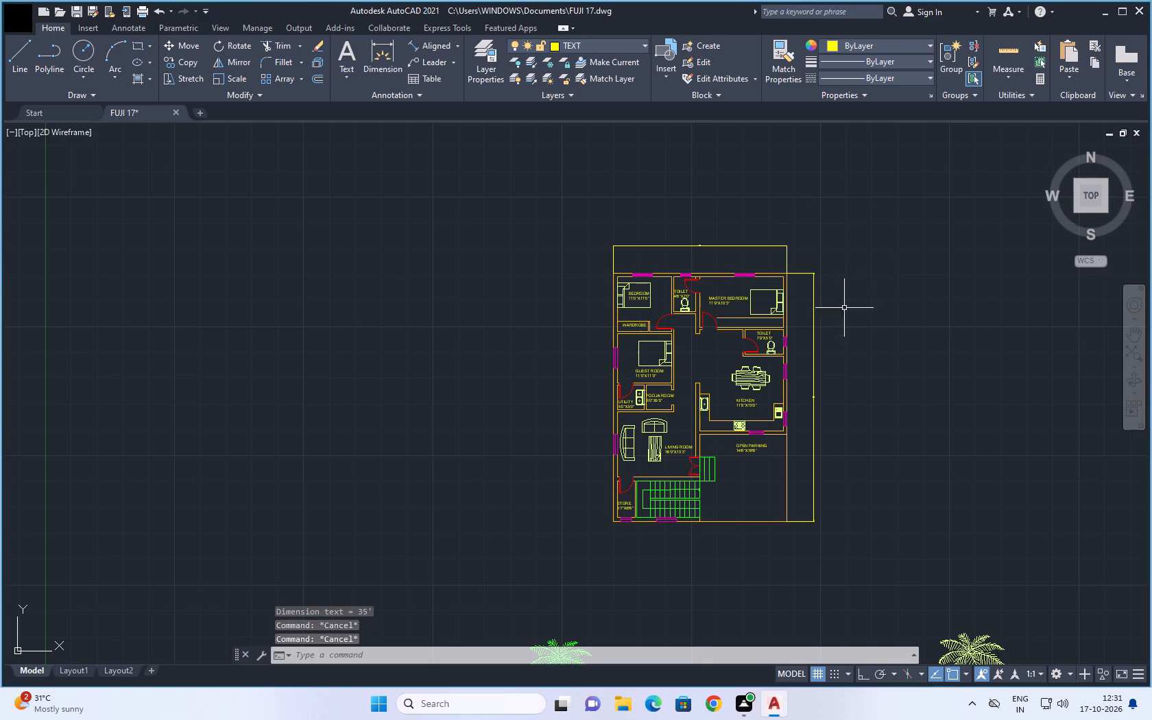
click(813, 381)
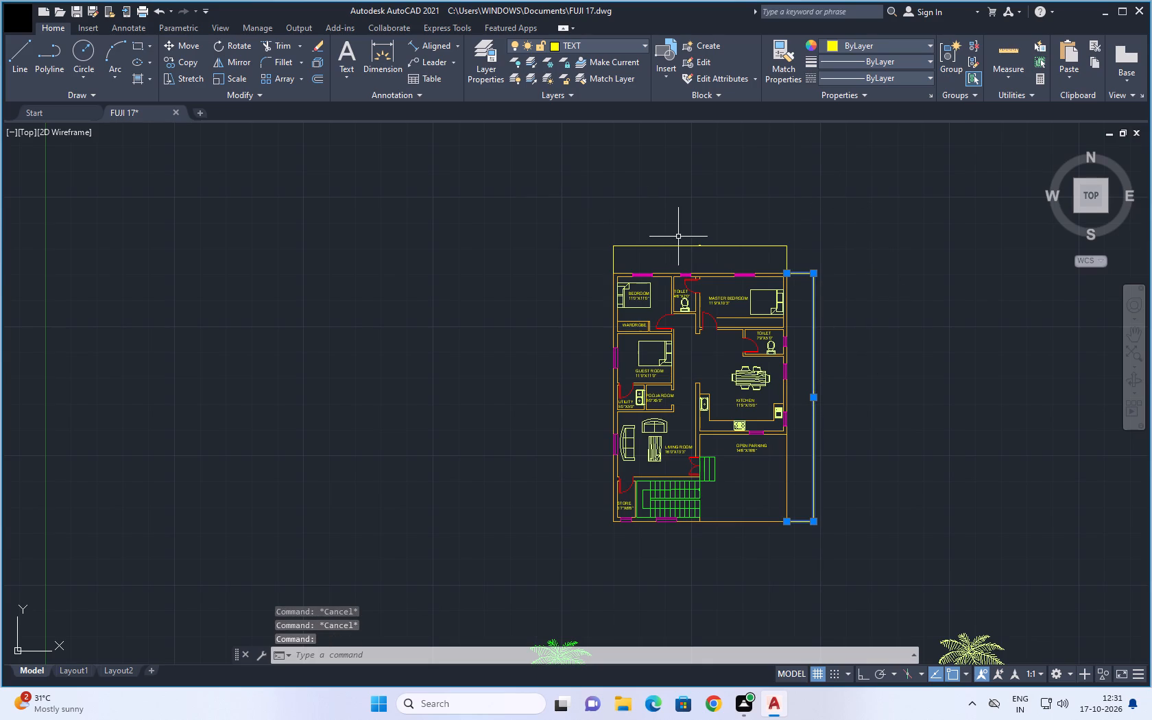
click(678, 244)
right_click(463, 221)
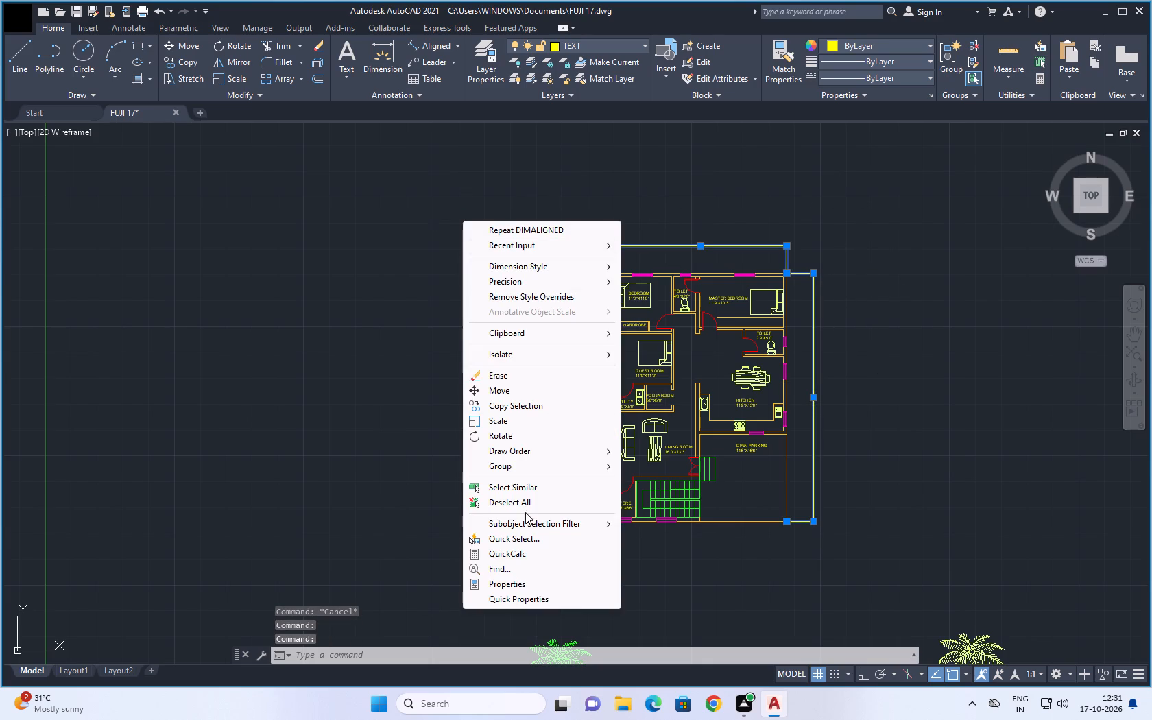
click(514, 581)
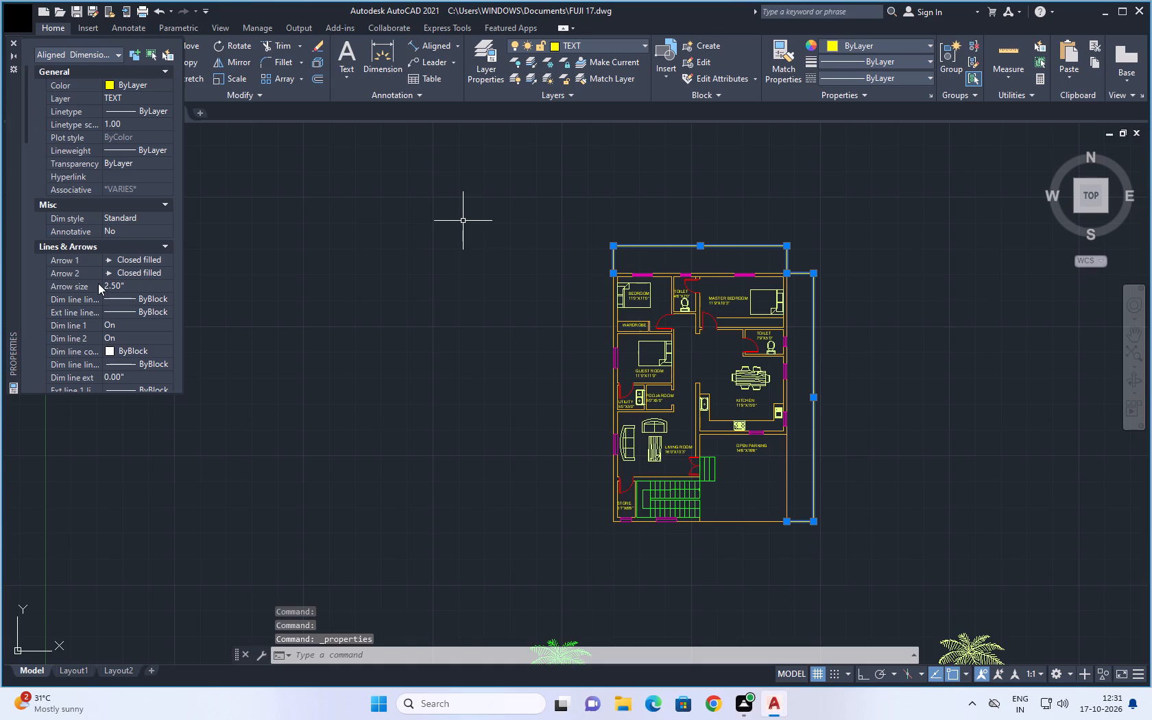
scroll(121, 285, down, 2)
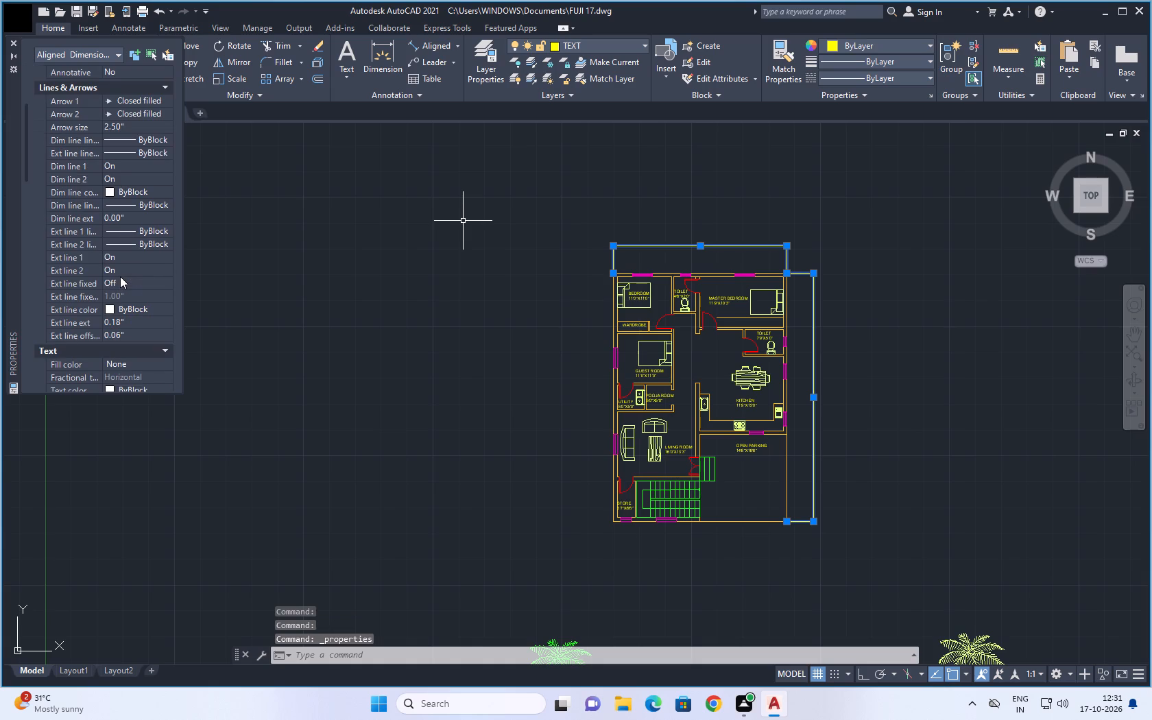
scroll(120, 276, down, 1)
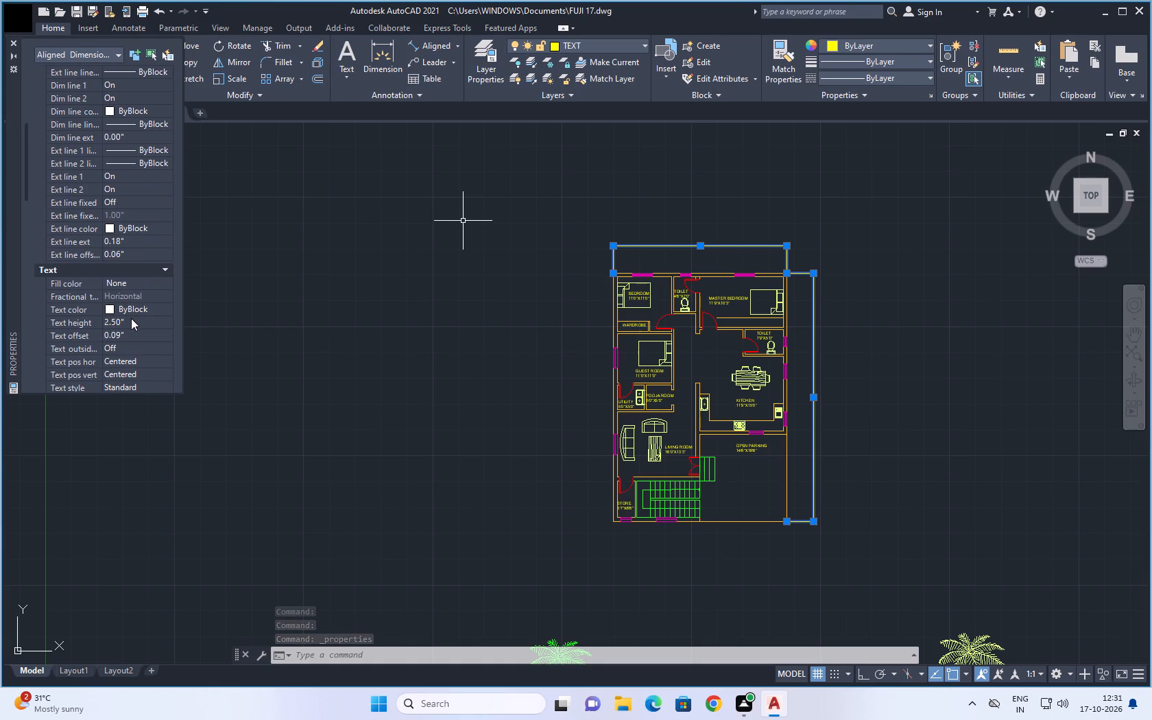
click(131, 318)
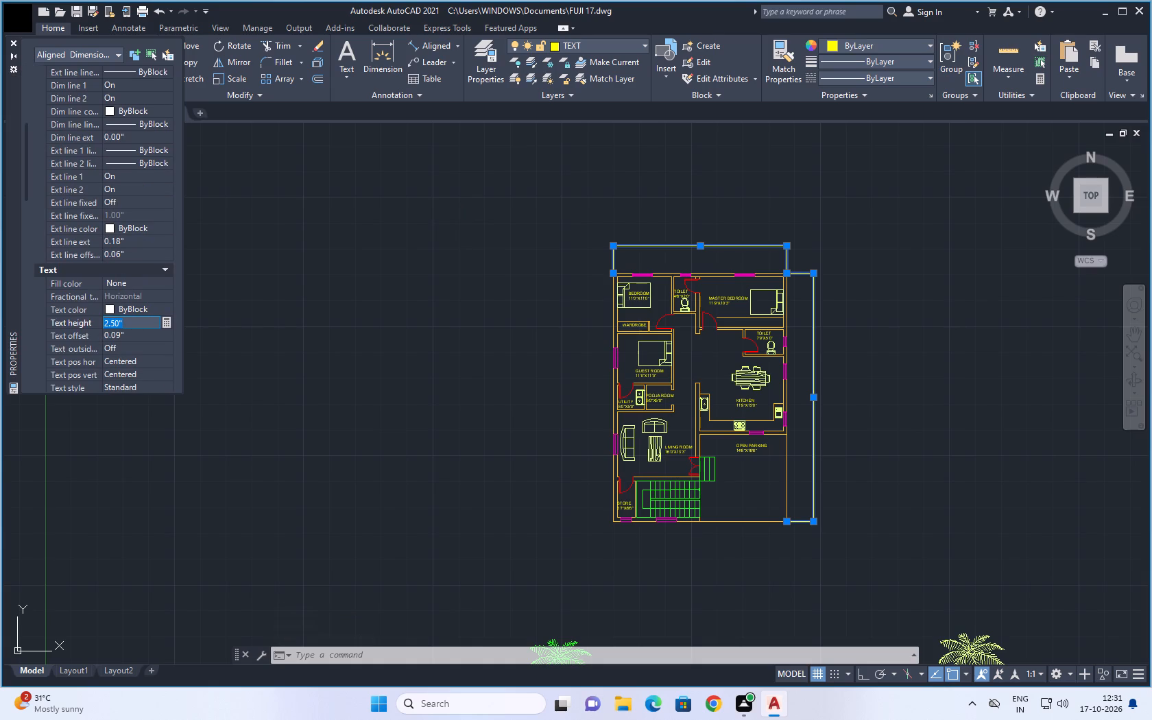
text(10)
key(Return)
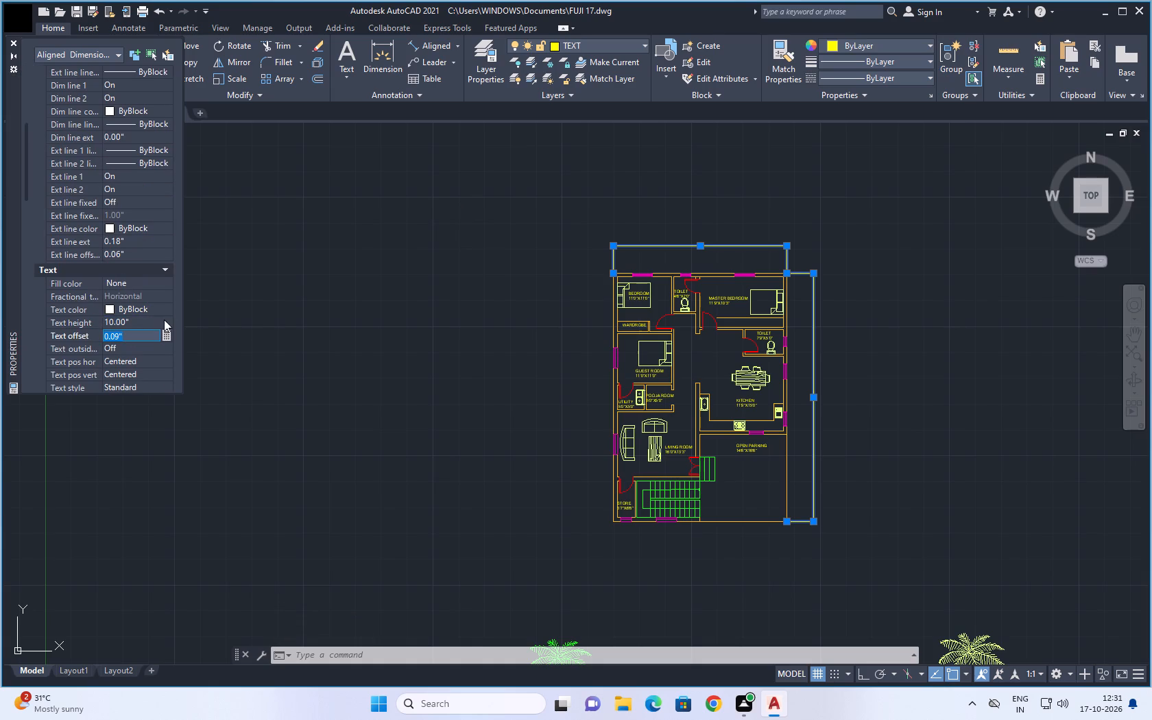
Set the arrow size of the same two overall dimensions to 5", and close the properties.
scroll(129, 189, up, 2)
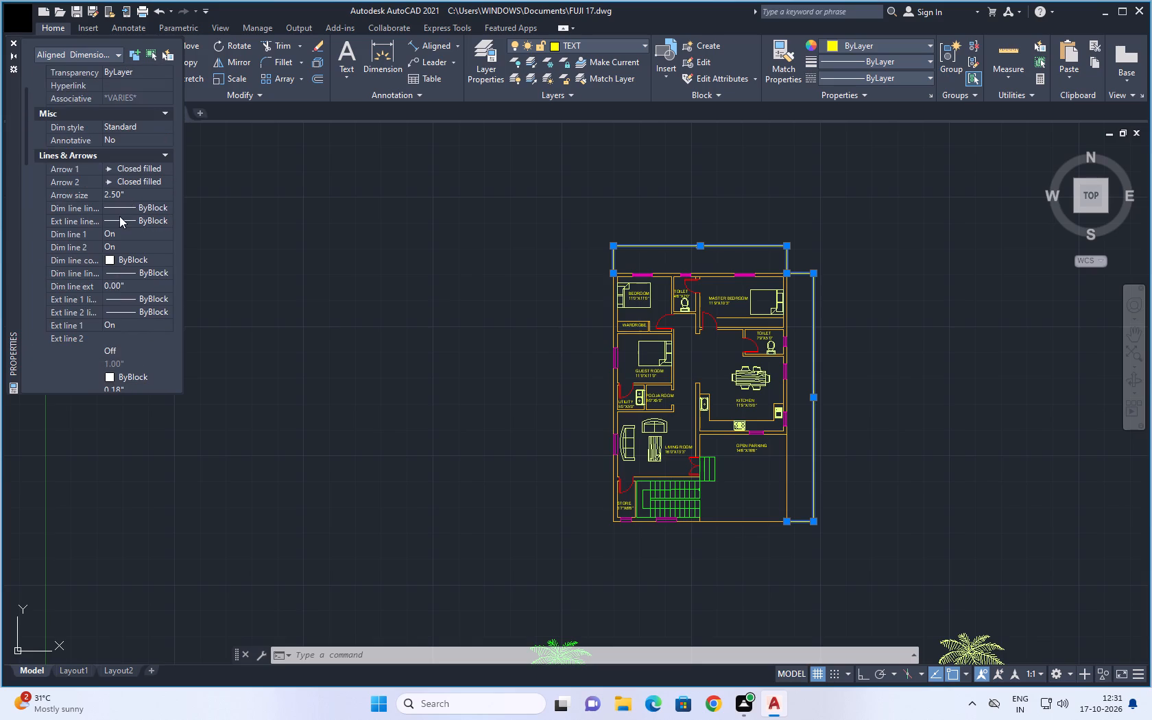
click(136, 197)
key(5)
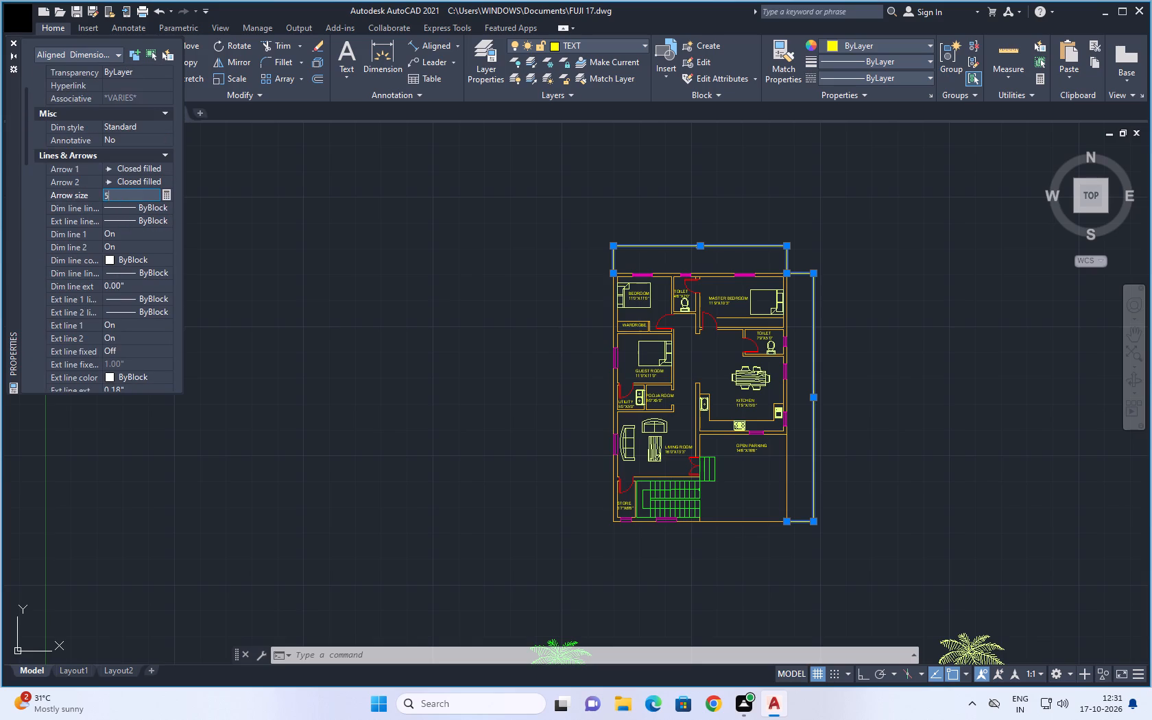
key(Return)
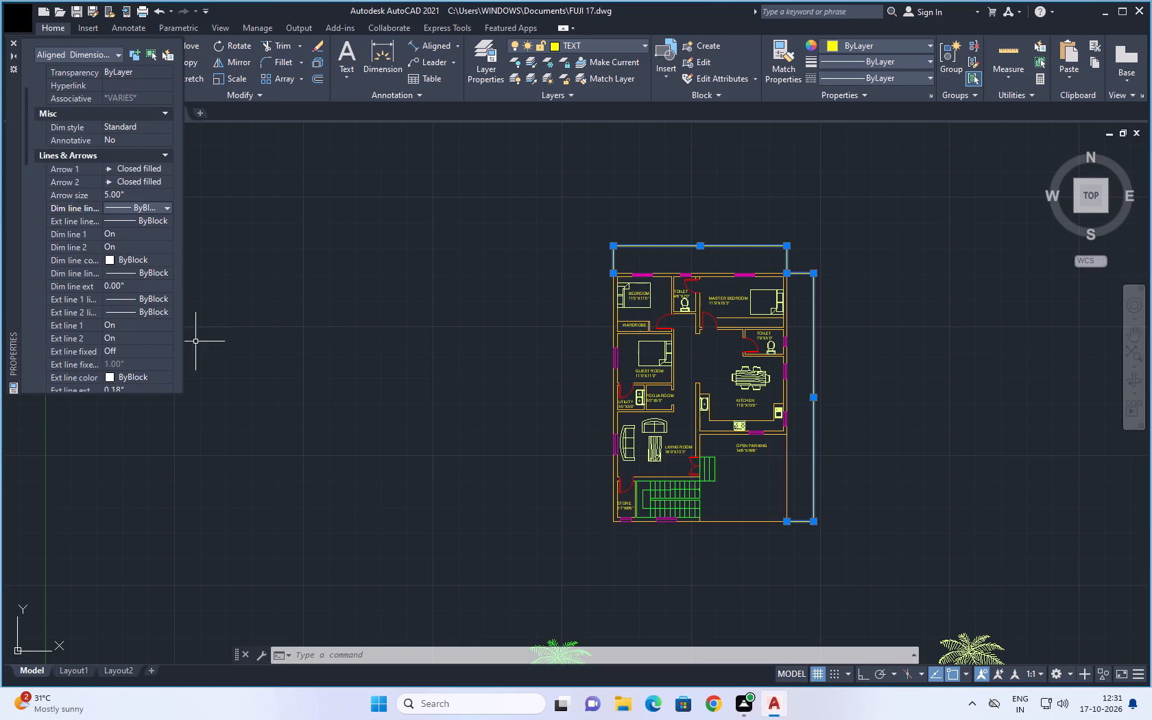
scroll(153, 348, down, 1)
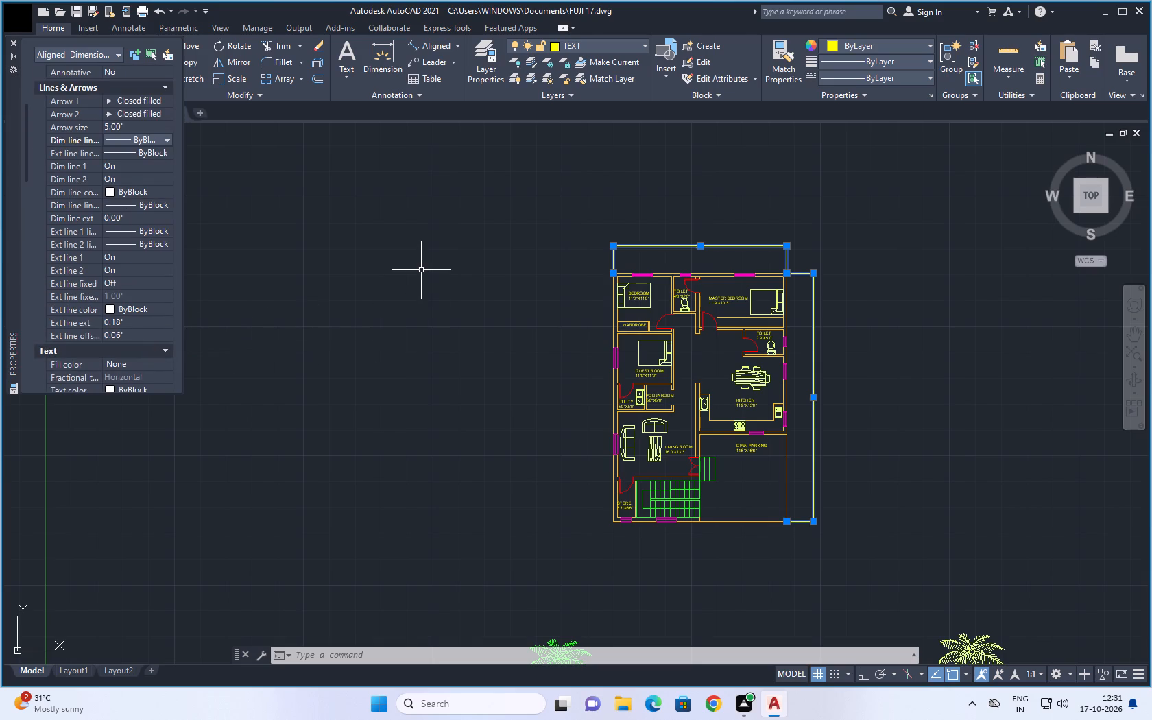
key(Escape)
key(Escape)
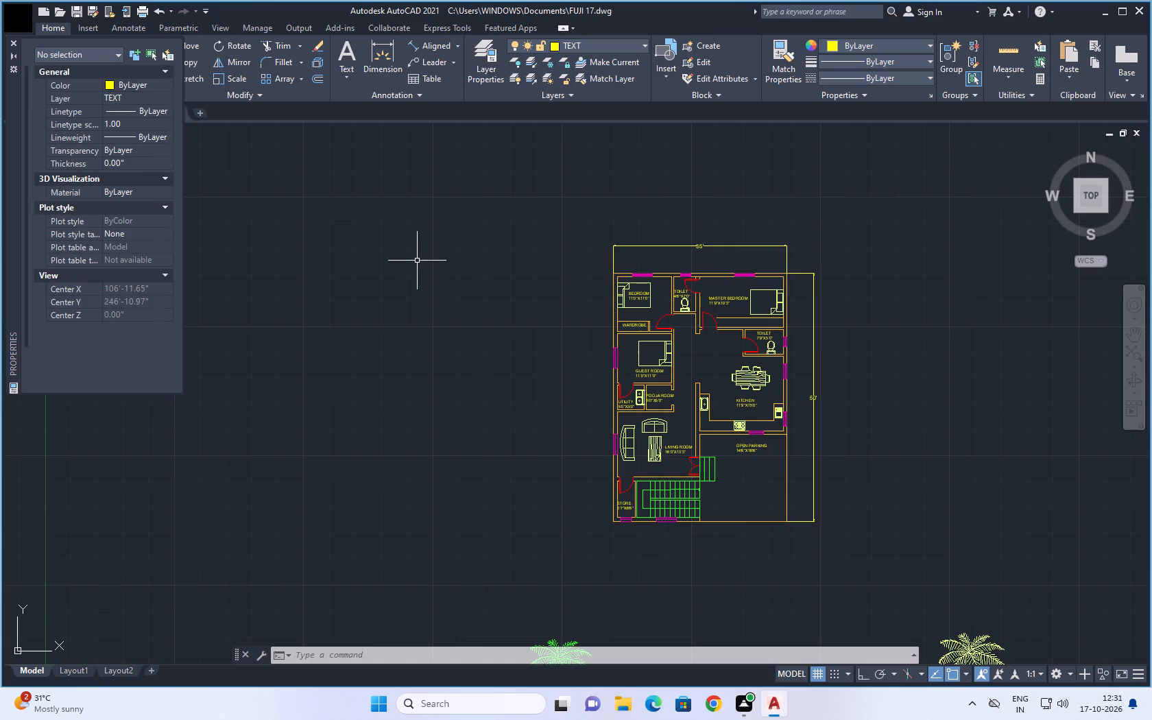
click(12, 39)
Examine the overall dimensions' text and arrows against the room labels across the floor plan.
scroll(880, 326, down, 1)
middle_drag(879, 317, 705, 208)
scroll(658, 234, up, 4)
scroll(749, 327, down, 2)
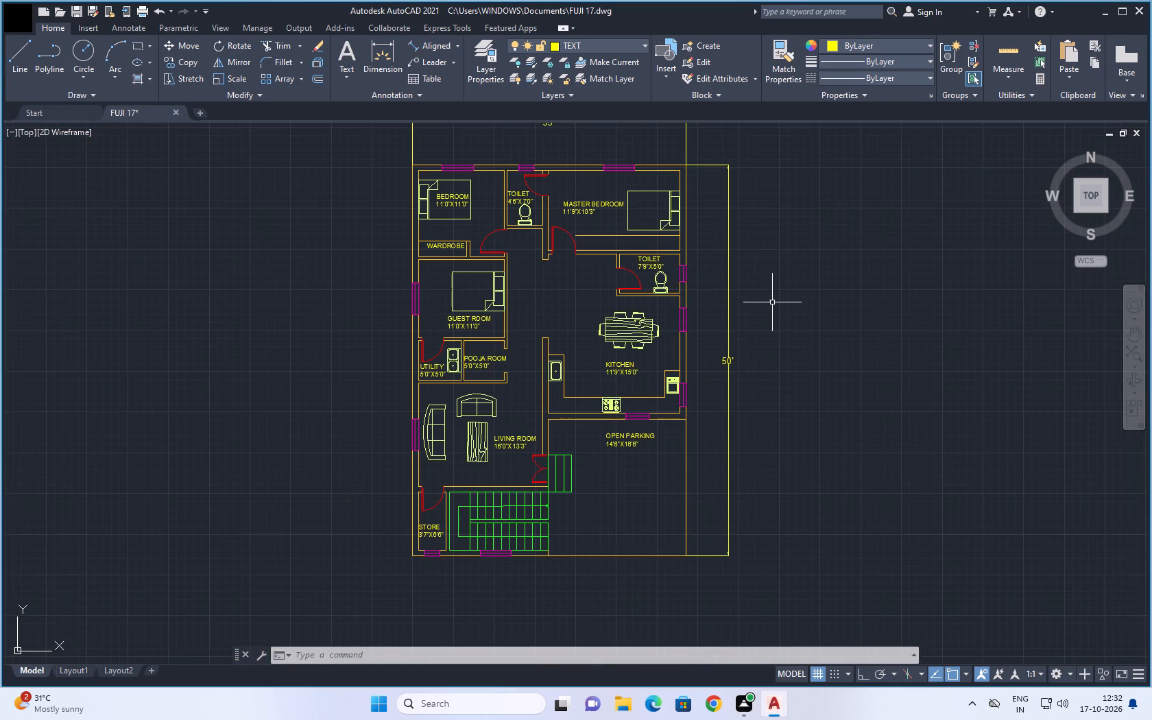
middle_drag(772, 283, 746, 396)
middle_drag(742, 351, 719, 204)
scroll(562, 345, up, 2)
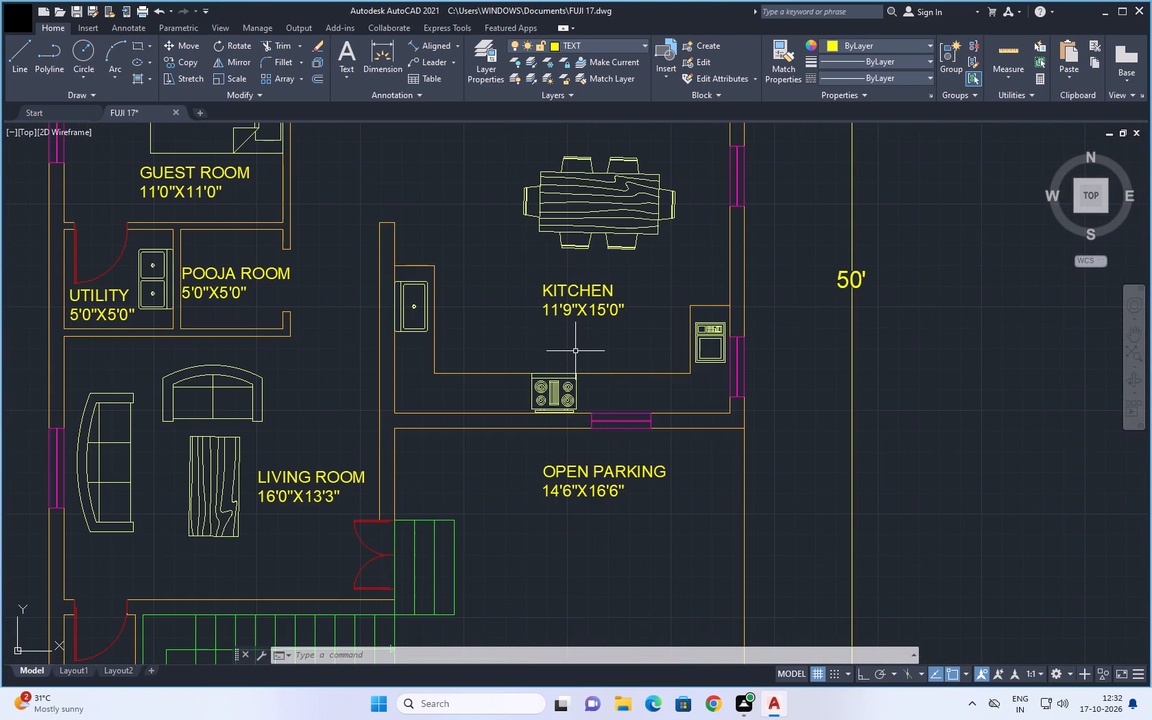
scroll(575, 350, down, 2)
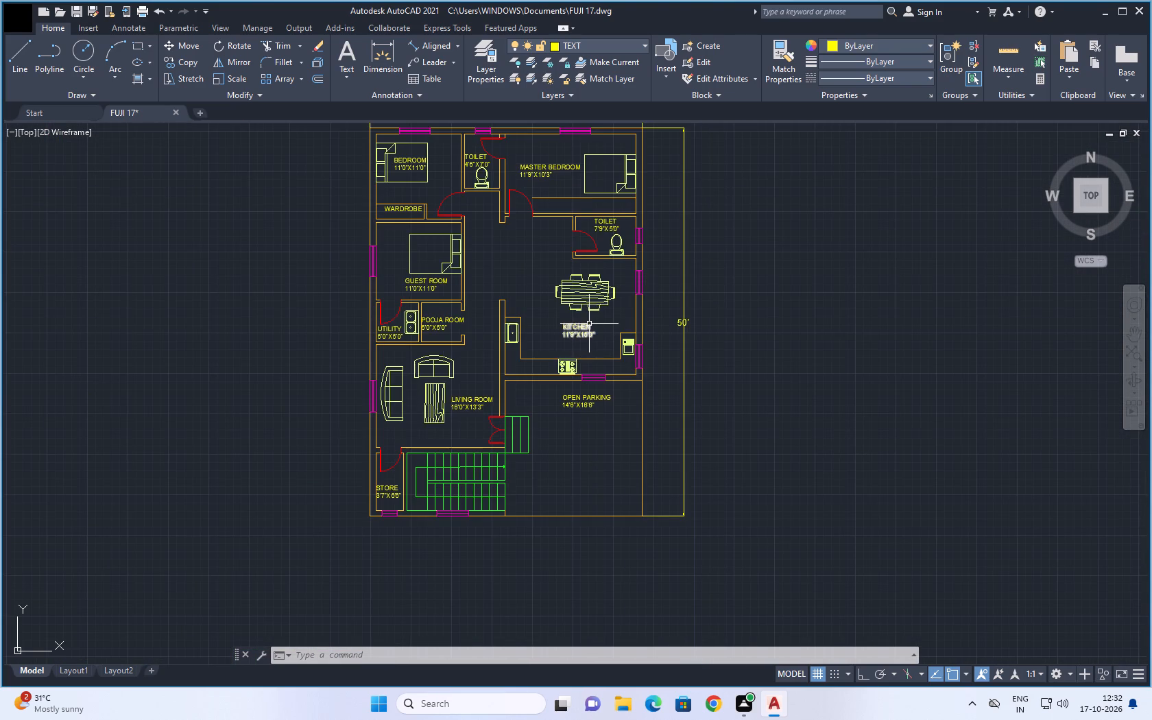
Copy the TOILET 7'9"X5'0" label to a spot below the floor plan and another below the front elevation.
scroll(602, 241, up, 3)
click(605, 185)
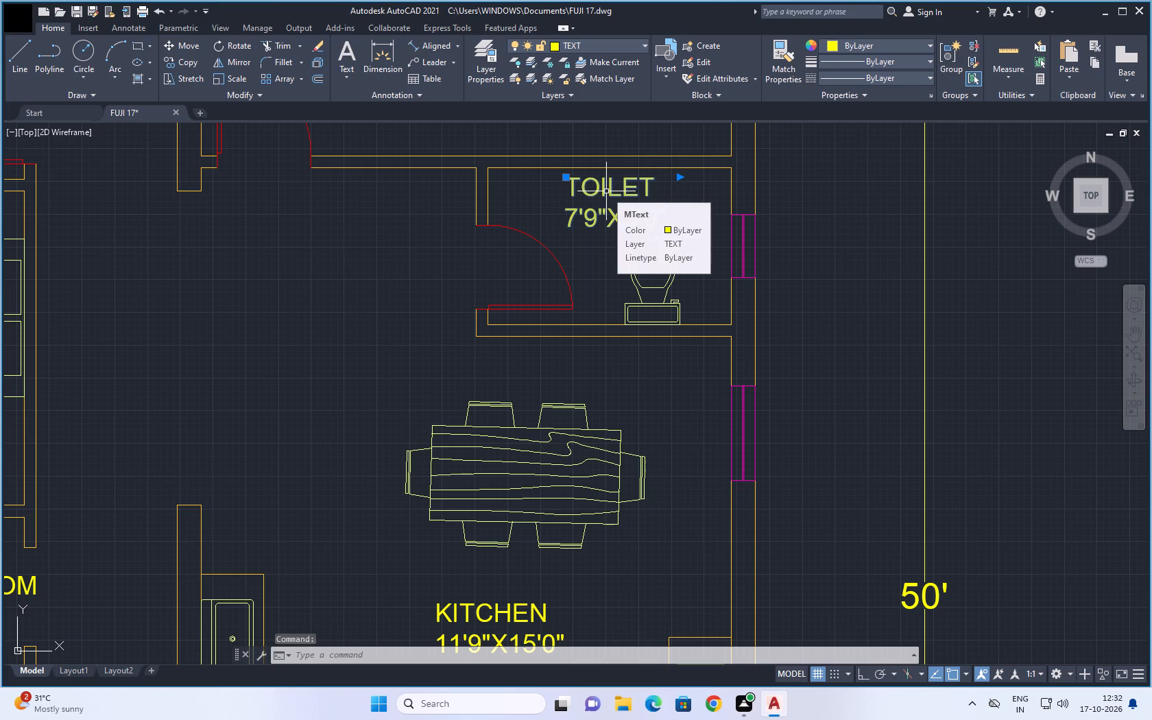
key(c)
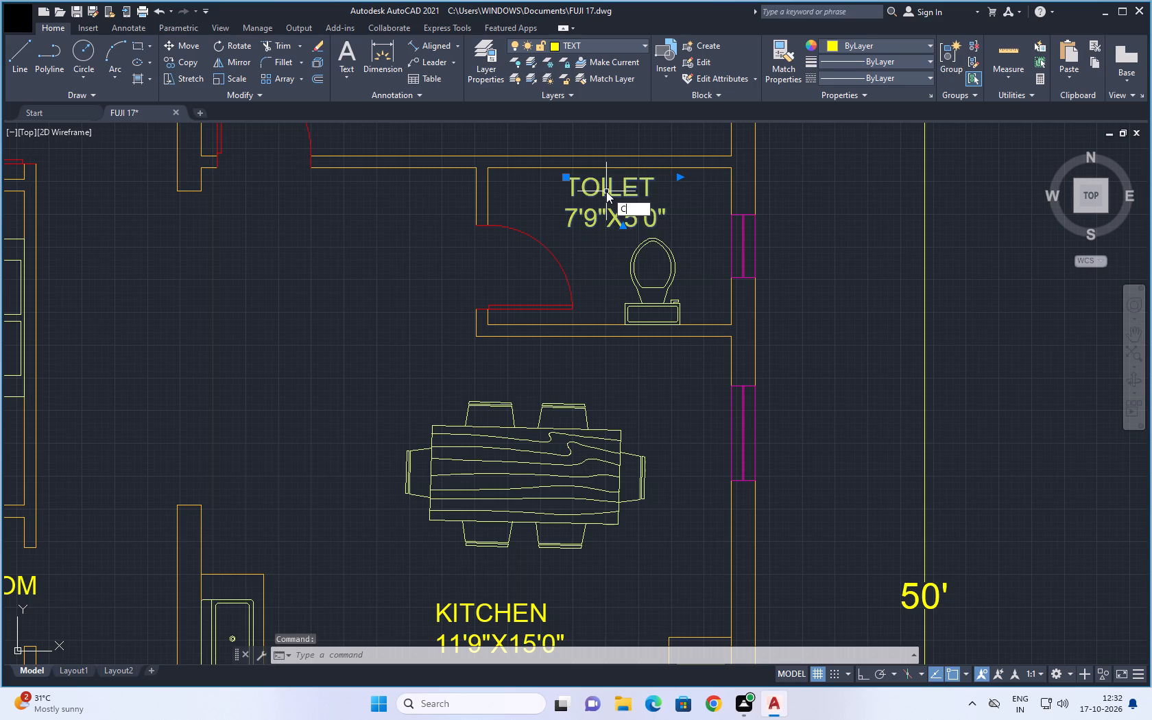
text(O)
key(space)
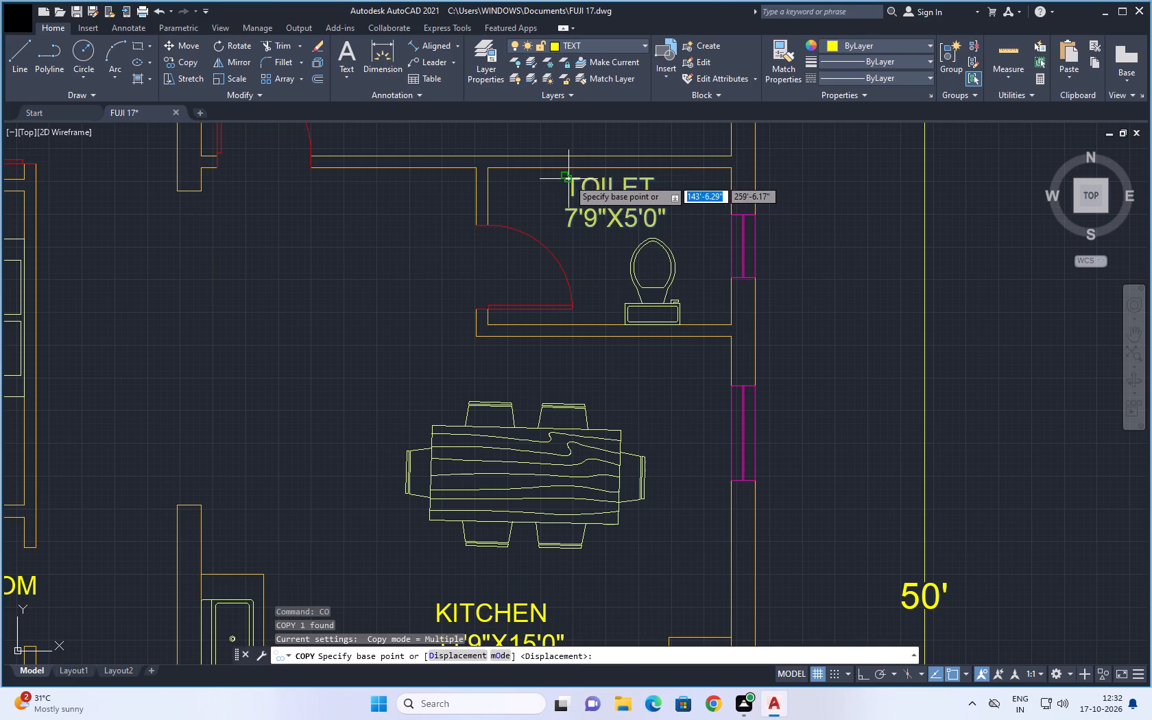
click(570, 181)
scroll(525, 378, down, 3)
middle_drag(523, 403, 532, 108)
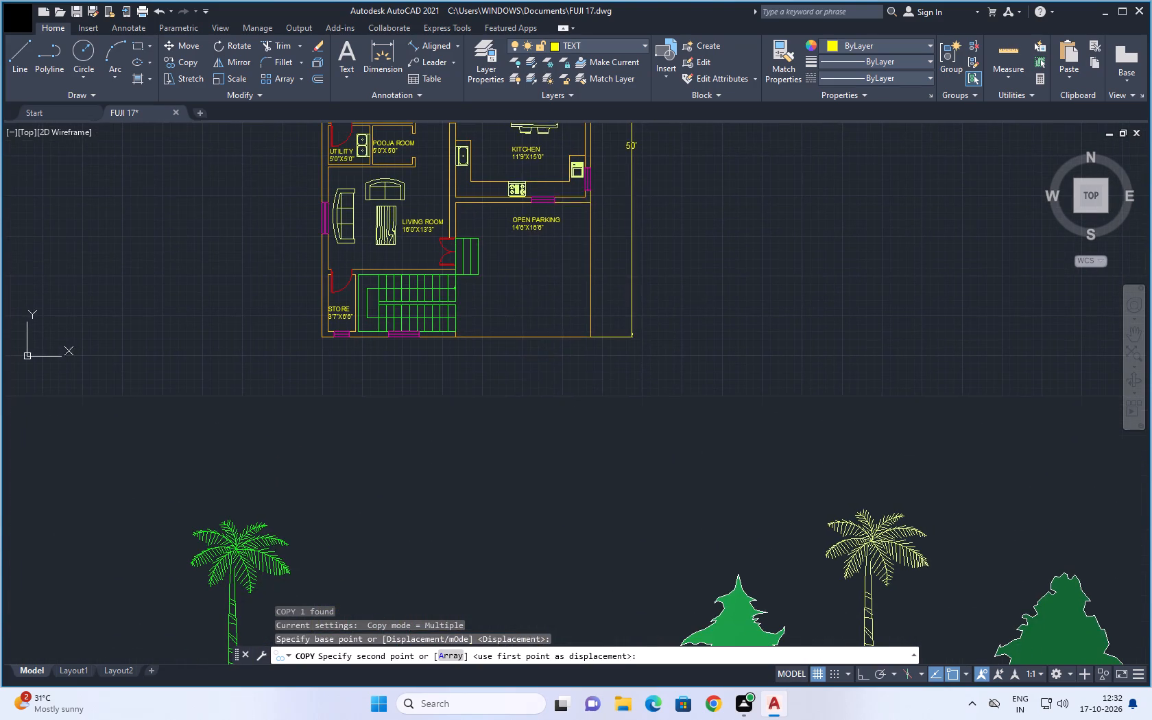
click(457, 379)
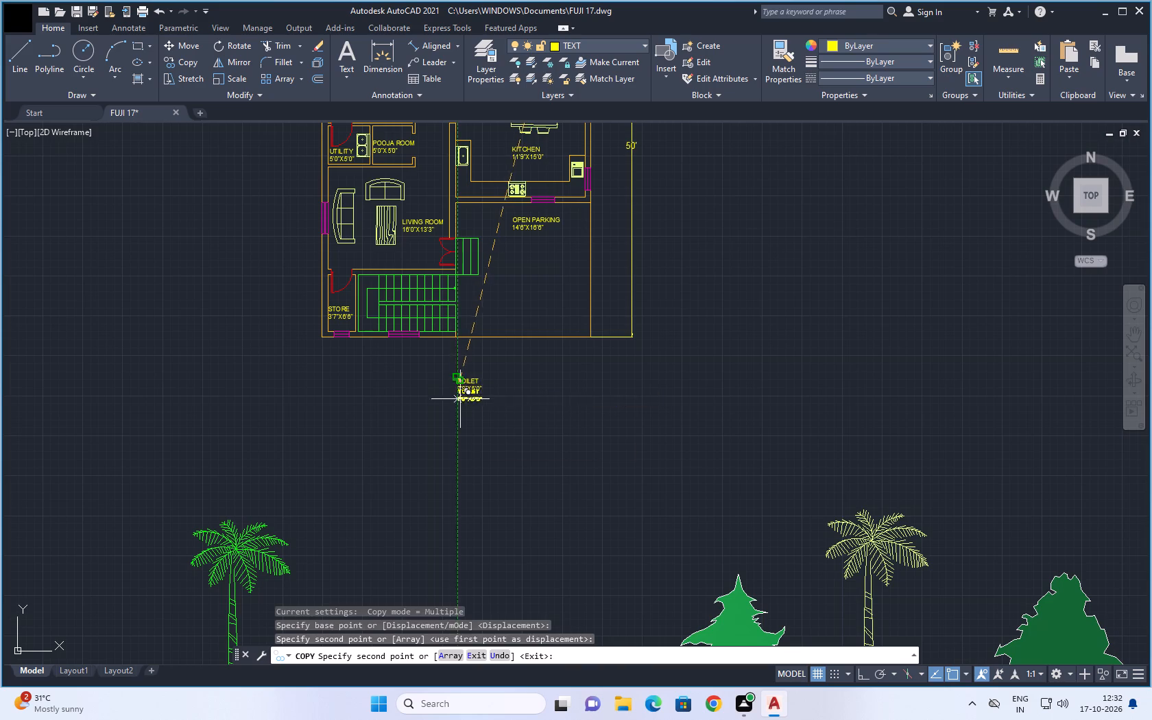
scroll(487, 503, down, 1)
middle_drag(492, 502, 507, 175)
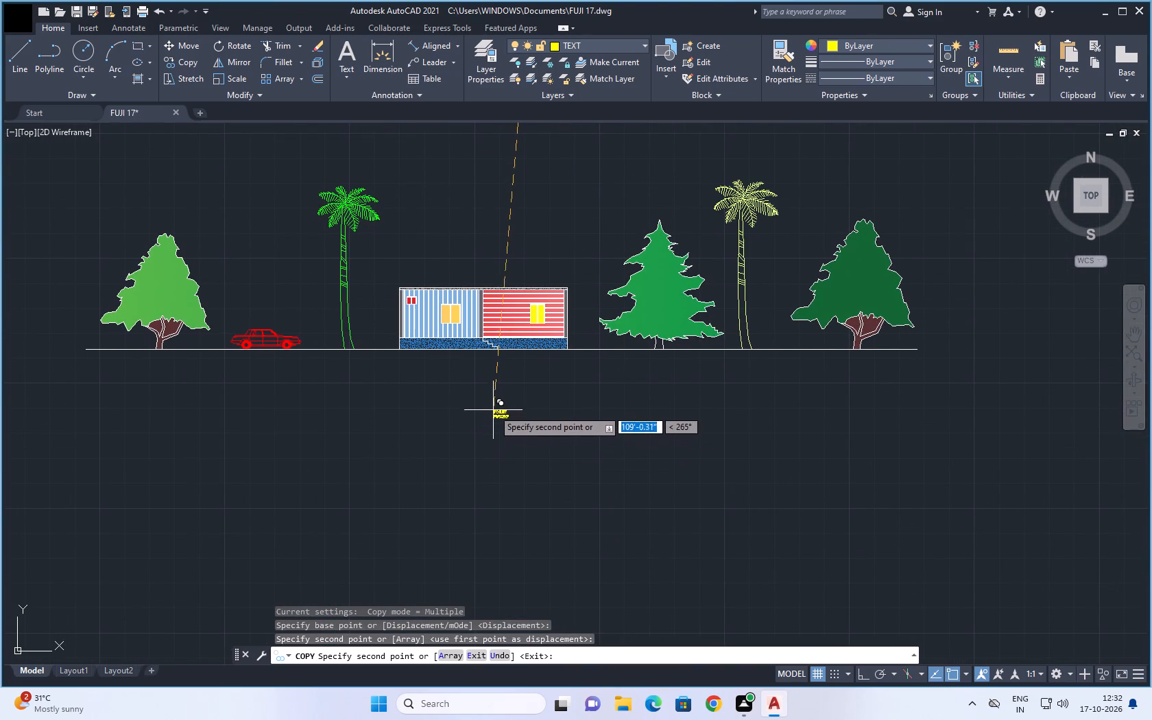
click(498, 398)
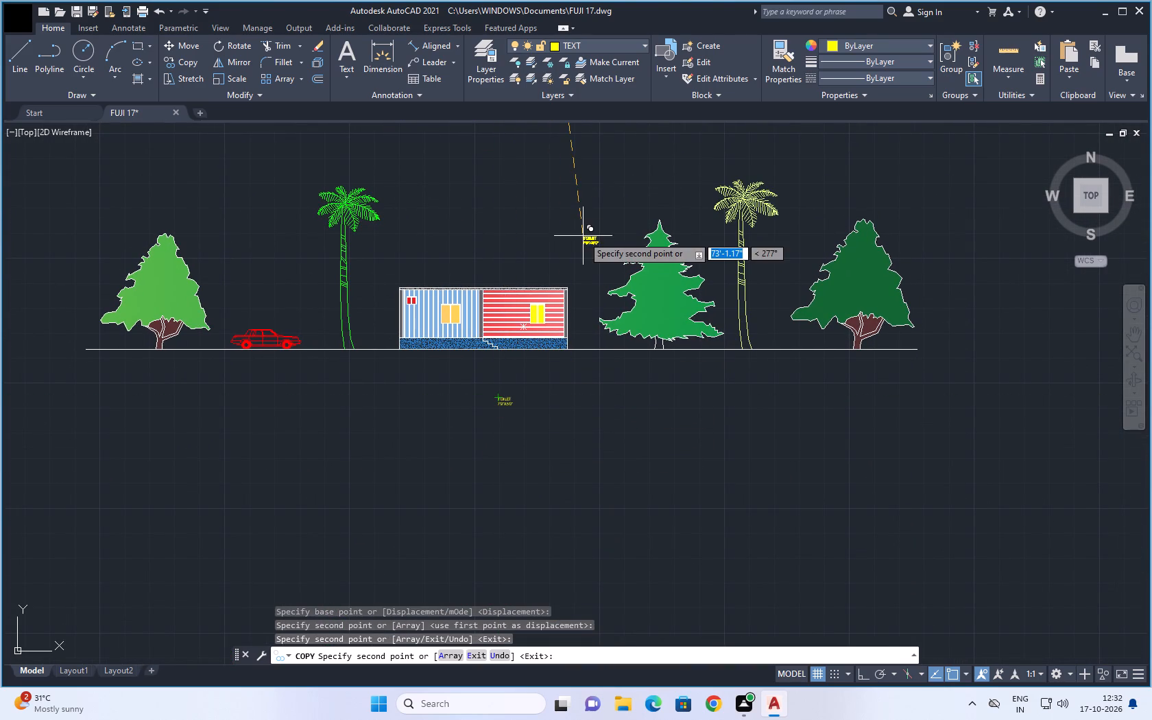
key(Escape)
key(Escape)
Replace the text of the copied TOILET label below the floor plan with RESIDENTIAL PLAN.
middle_drag(566, 182, 526, 418)
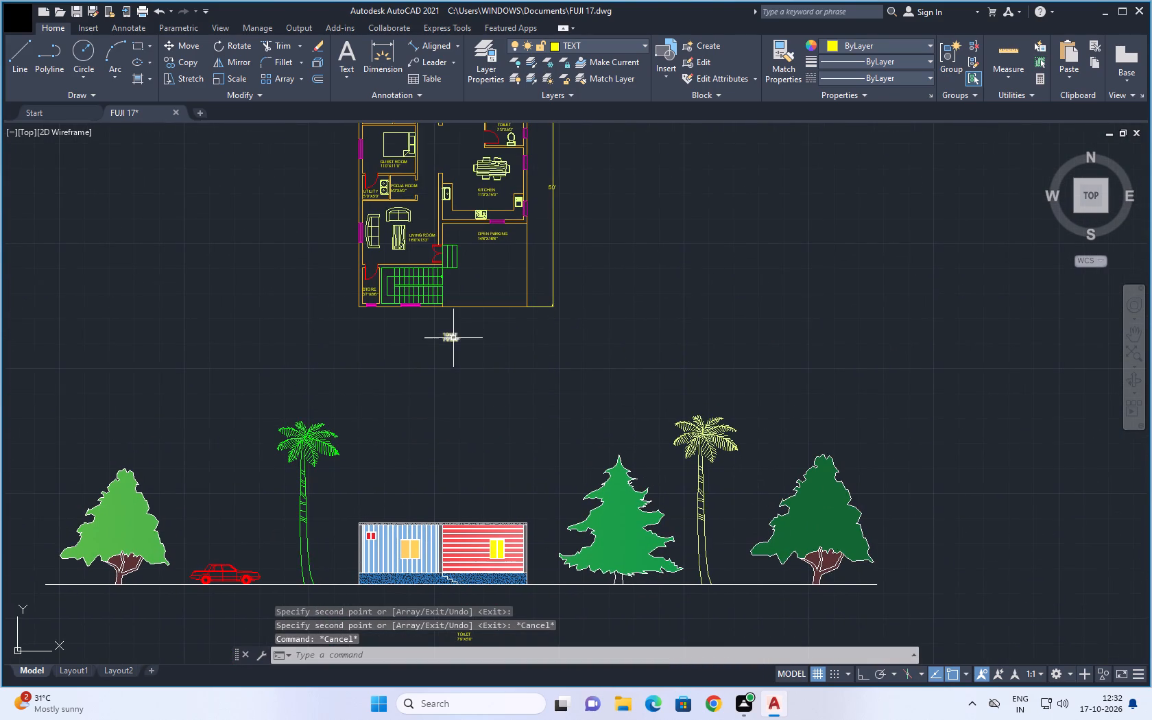
key(Escape)
key(Escape)
click(453, 336)
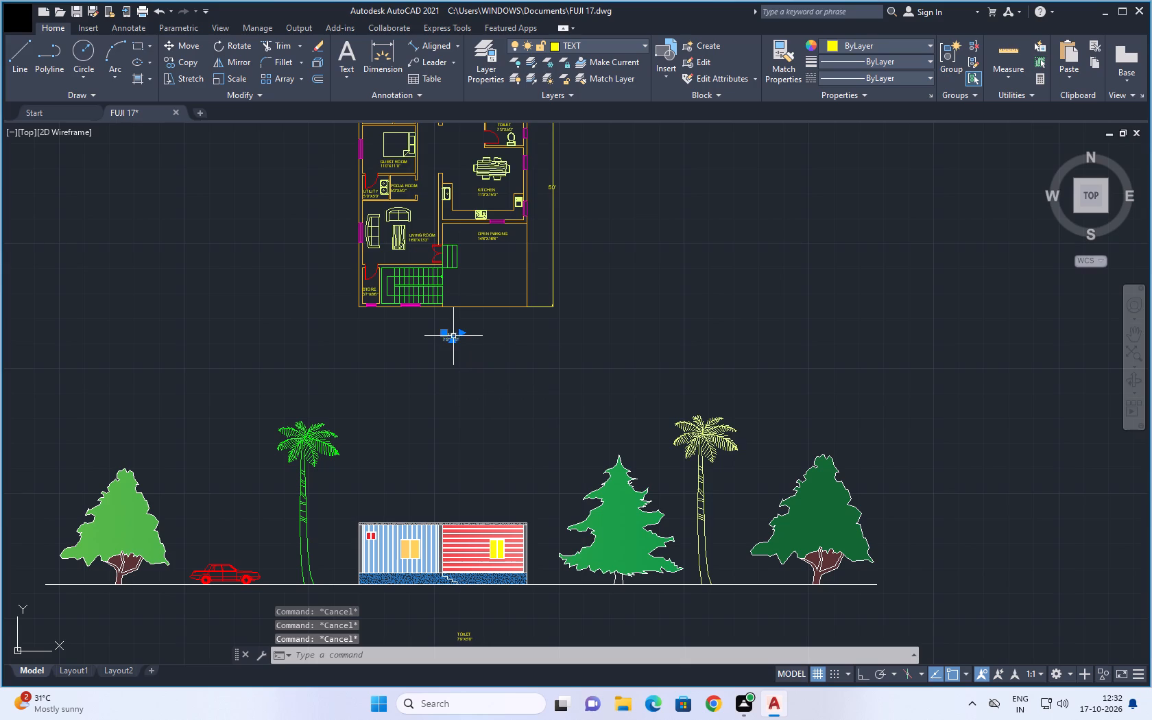
scroll(451, 344, up, 3)
double_click(462, 325)
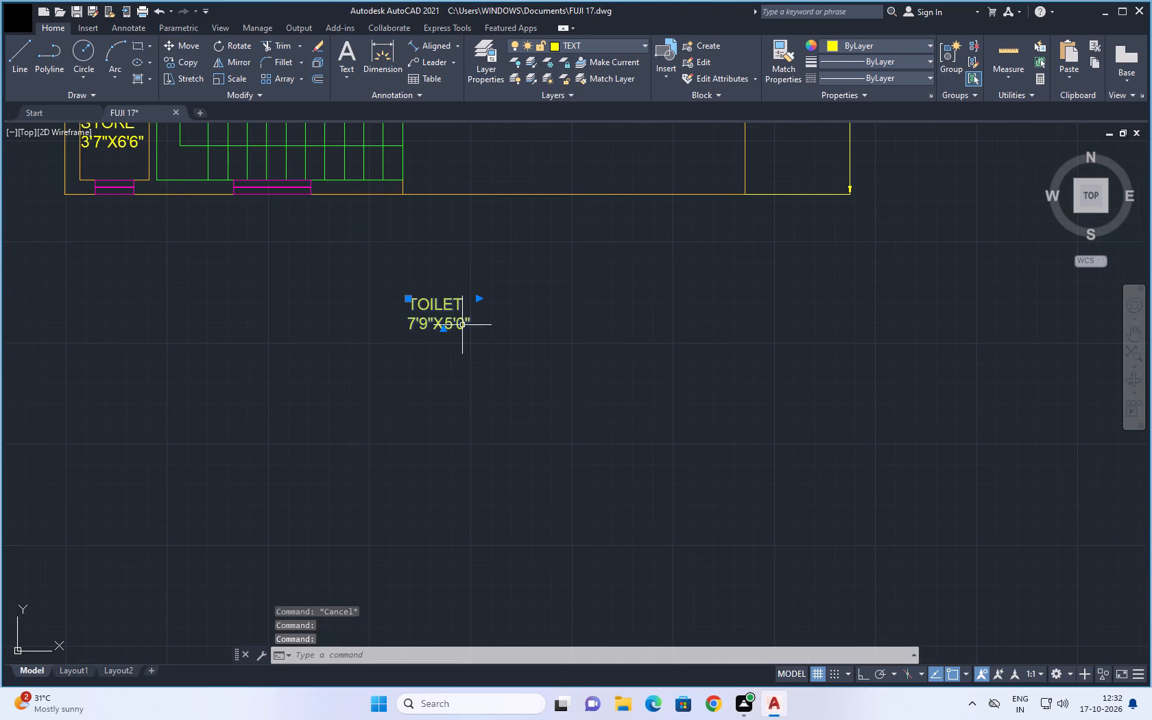
click(475, 325)
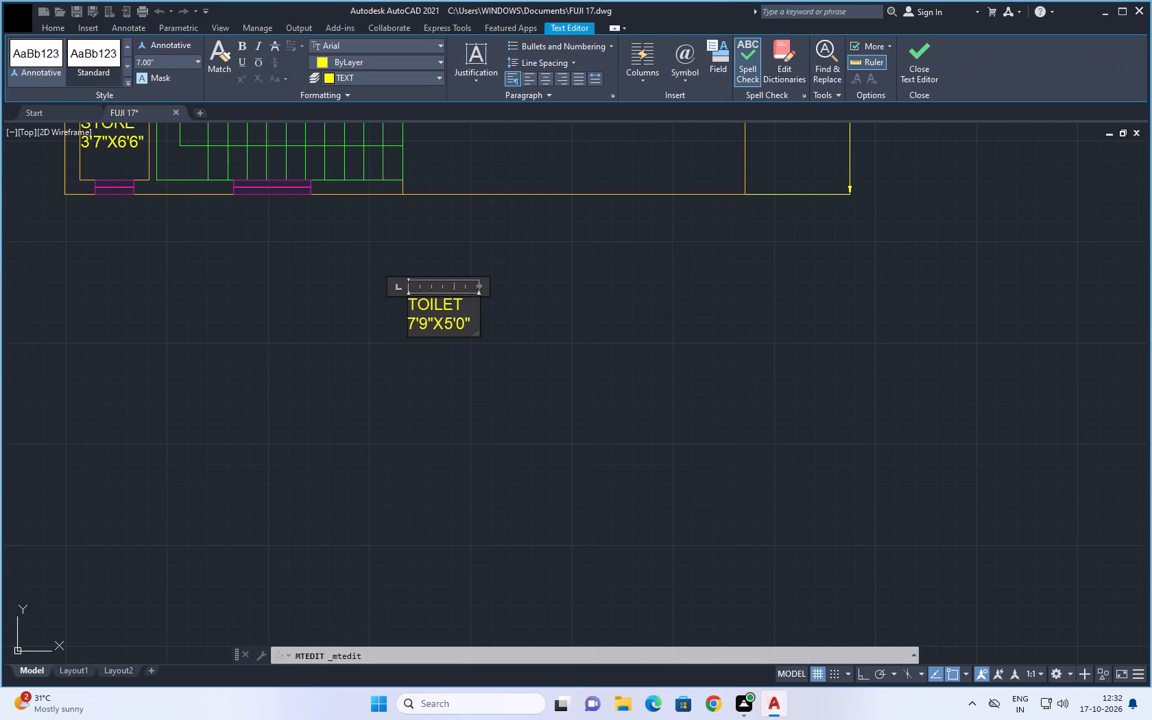
key(BackSpace)
key(BackSpace)
key(BackSpace)
key(BackSpace)
key(BackSpace)
key(BackSpace)
key(BackSpace)
key(BackSpace)
key(BackSpace)
key(BackSpace)
key(BackSpace)
key(BackSpace)
key(BackSpace)
key(BackSpace)
key(BackSpace)
key(BackSpace)
key(BackSpace)
key(BackSpace)
key(BackSpace)
key(BackSpace)
text(RESI)
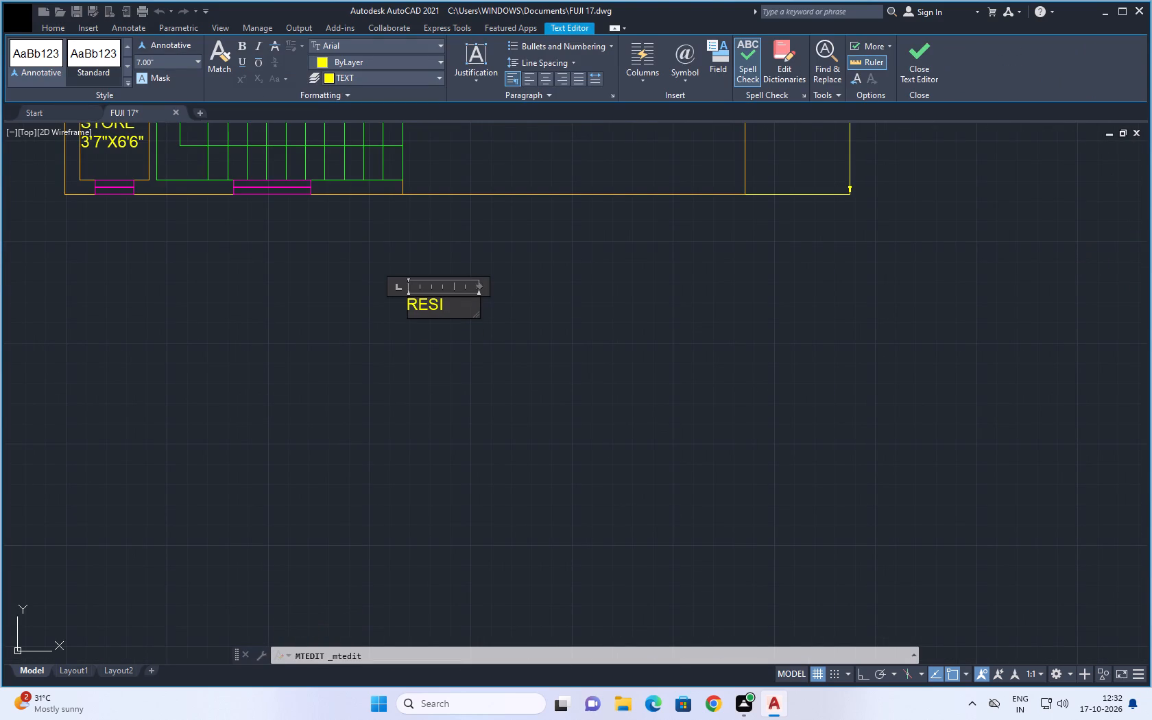
text(DENTIAL)
key(space)
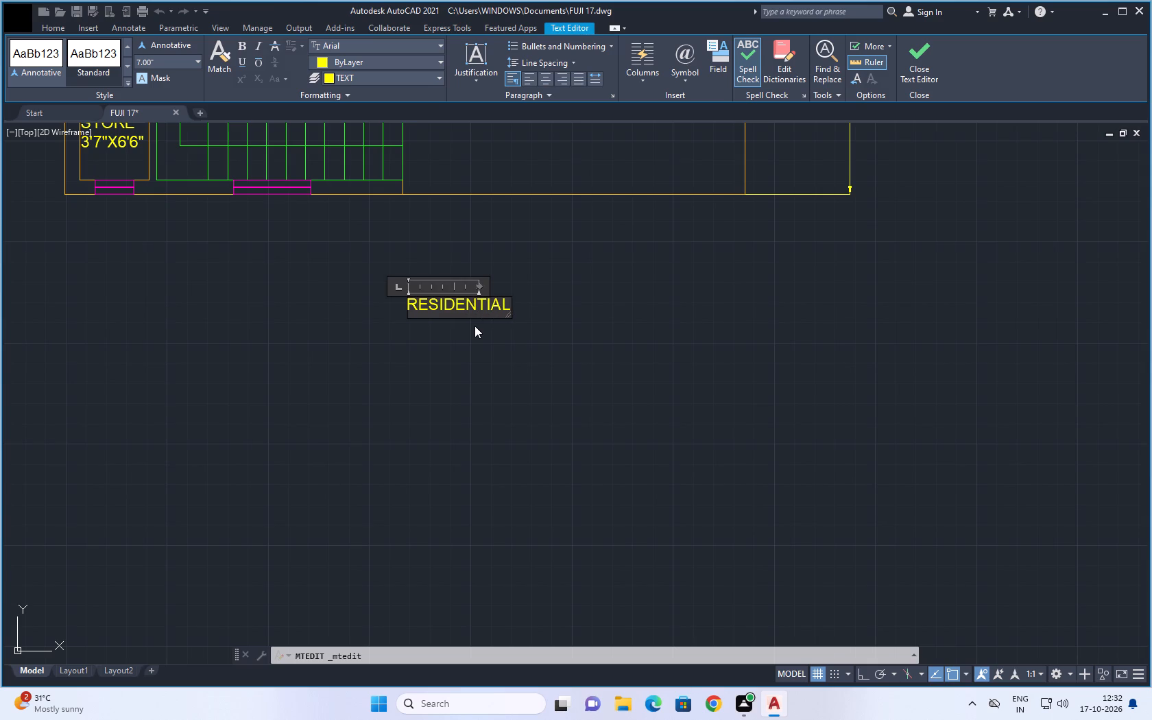
text(PLAN)
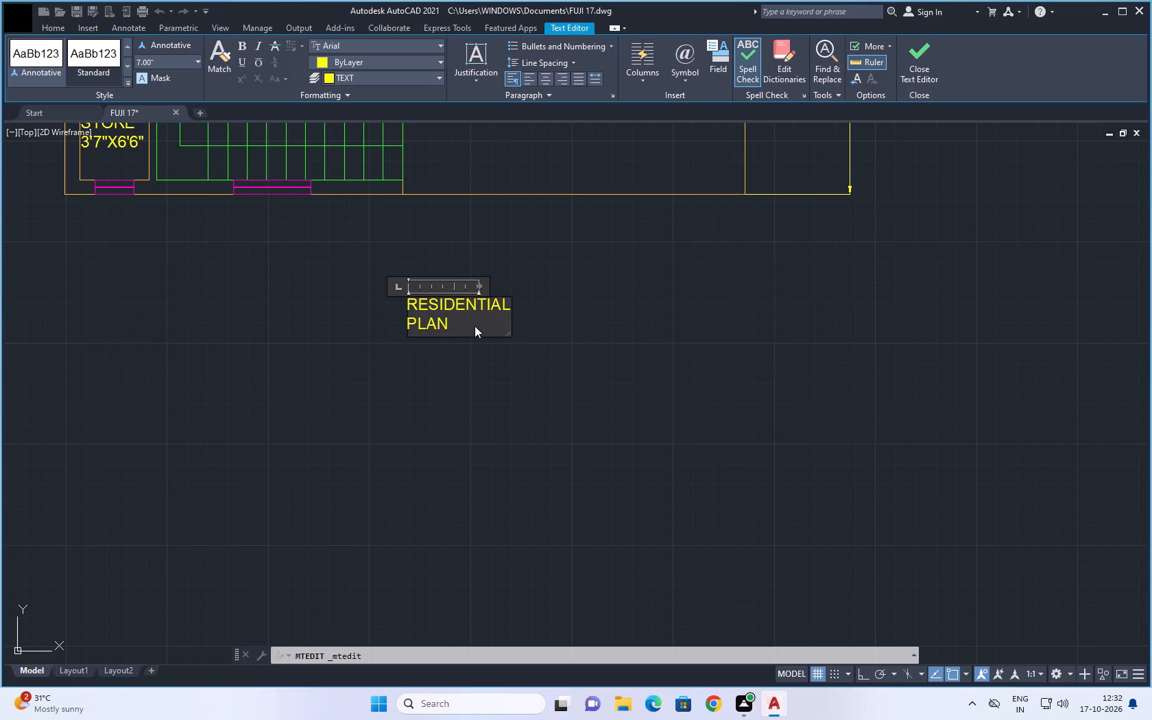
Widen the RESIDENTIAL PLAN text box so the title fits on one line, and finish editing it.
drag(477, 287, 540, 286)
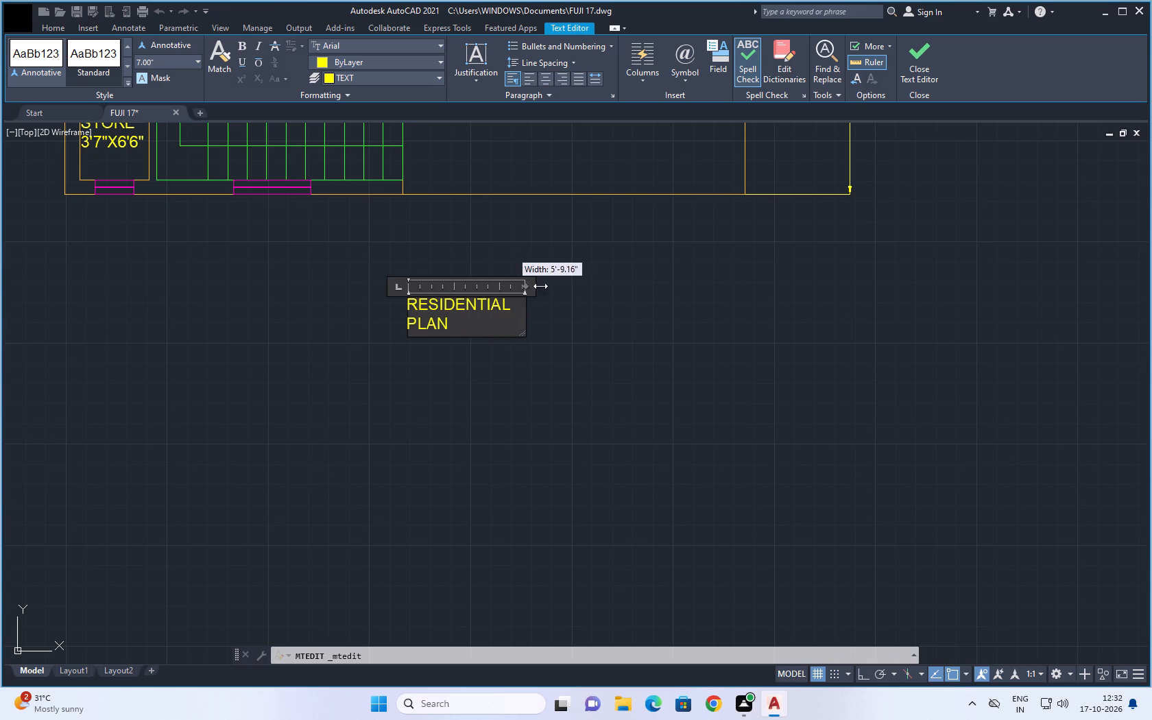
drag(540, 286, 608, 278)
scroll(575, 397, down, 2)
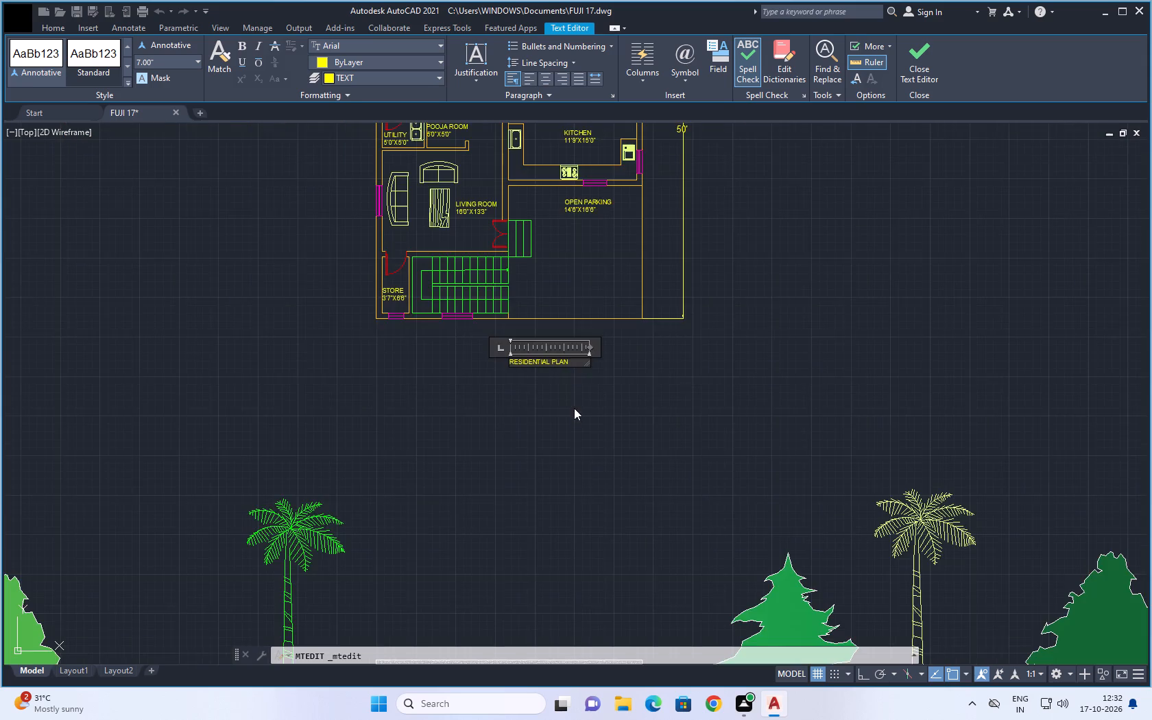
middle_drag(573, 433, 553, 168)
middle_drag(576, 230, 539, 455)
click(517, 363)
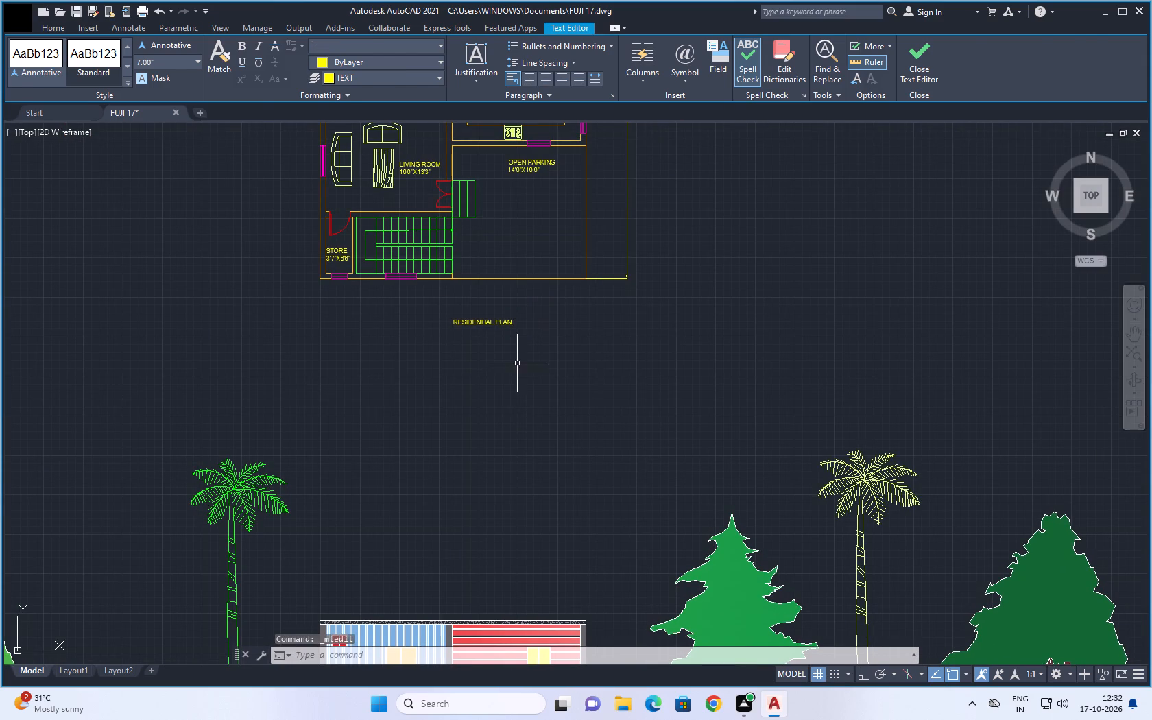
Replace the text of the copied TOILET label below the front elevation with FRONT ELEVATION.
middle_drag(510, 423, 511, 178)
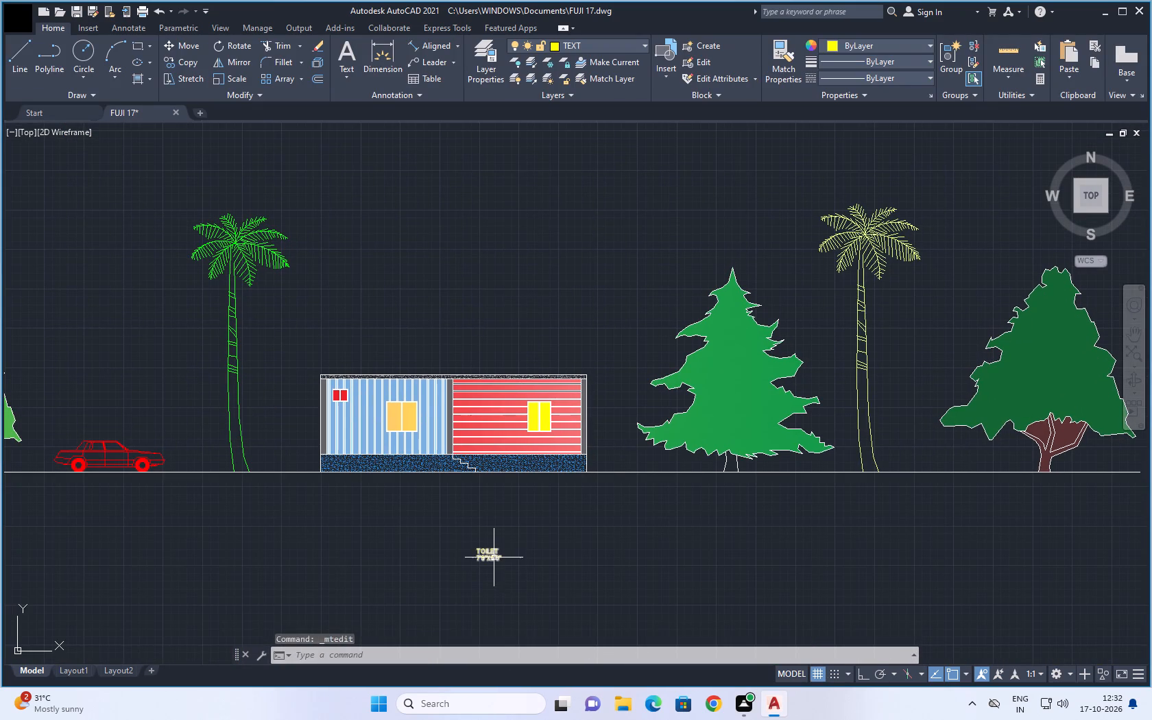
click(494, 556)
scroll(501, 558, up, 2)
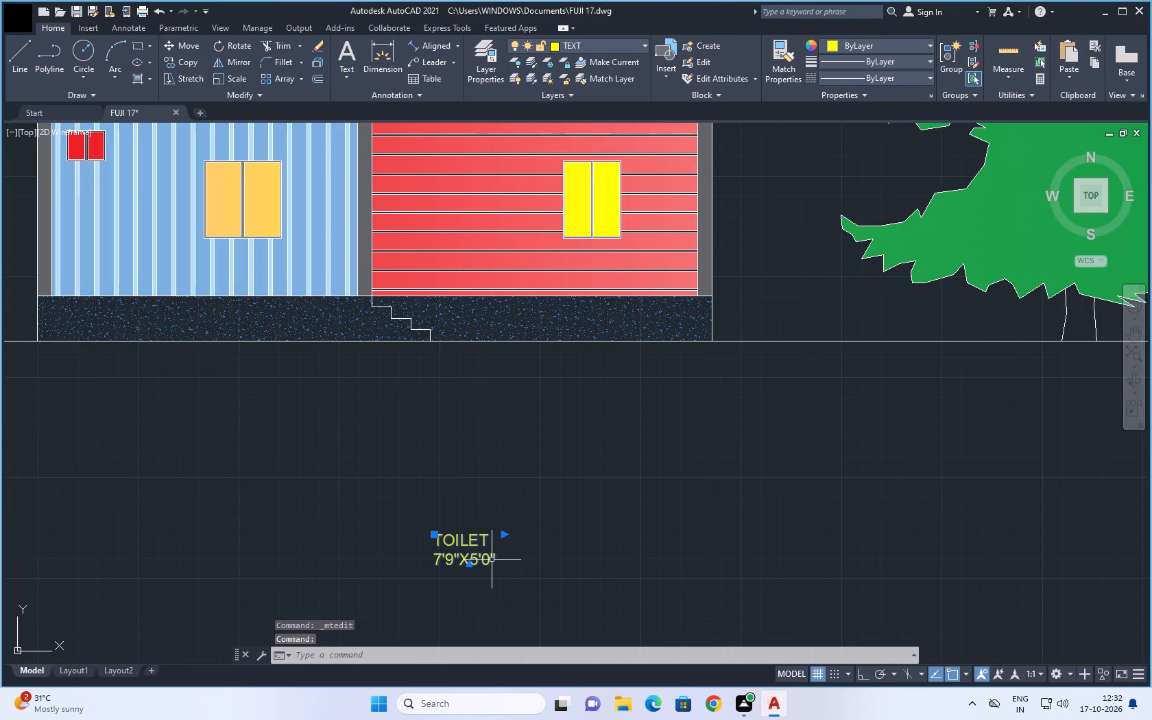
double_click(490, 558)
click(499, 557)
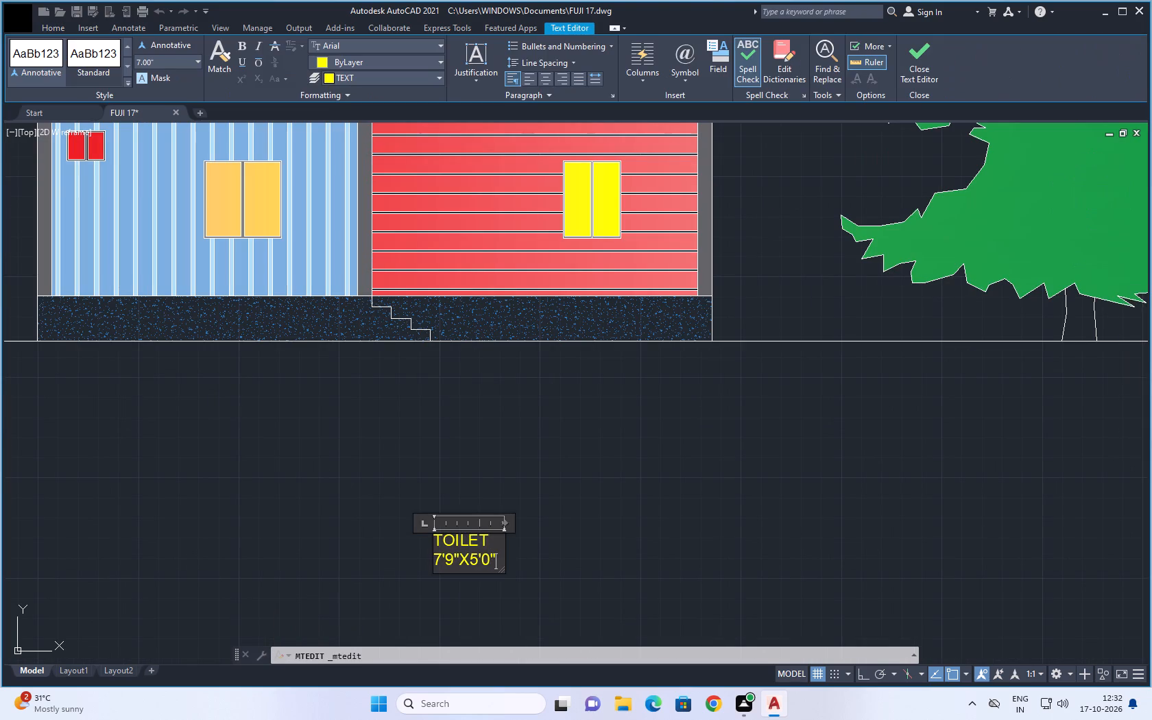
key(BackSpace)
key(BackSpace)
key(BackSpace)
key(BackSpace)
key(BackSpace)
key(BackSpace)
key(BackSpace)
key(BackSpace)
key(BackSpace)
key(BackSpace)
key(BackSpace)
key(BackSpace)
key(BackSpace)
key(BackSpace)
key(BackSpace)
key(BackSpace)
key(BackSpace)
key(BackSpace)
key(BackSpace)
key(BackSpace)
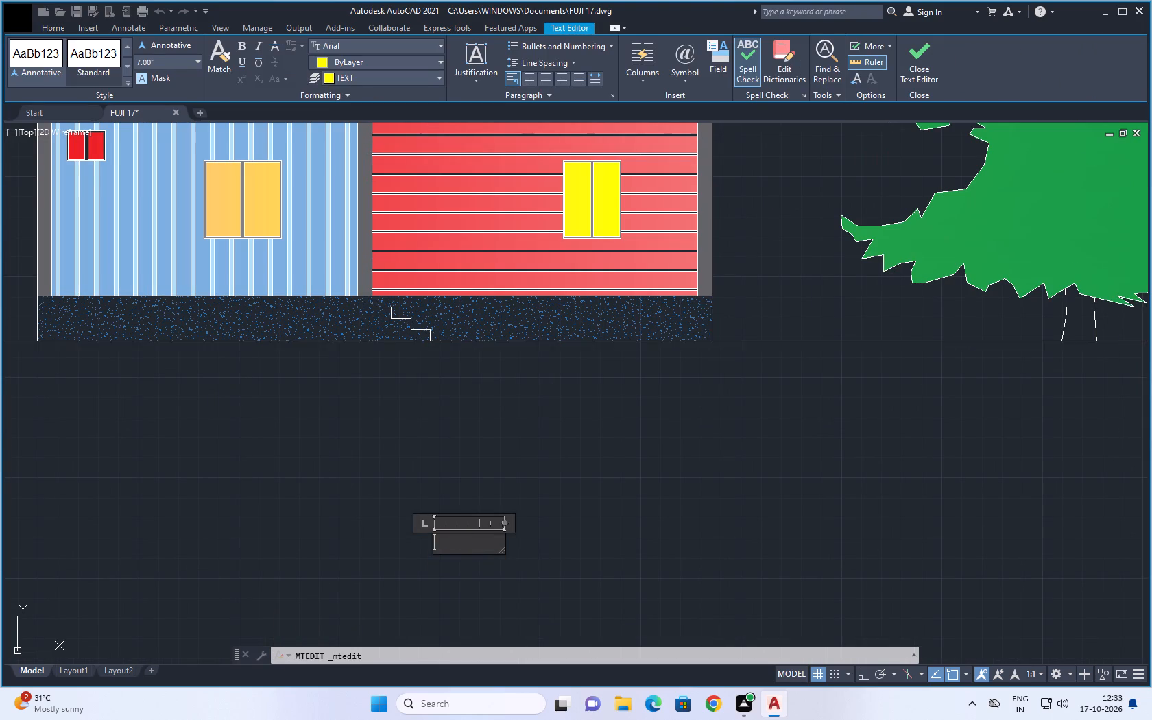
text(FRONY ELEVAT)
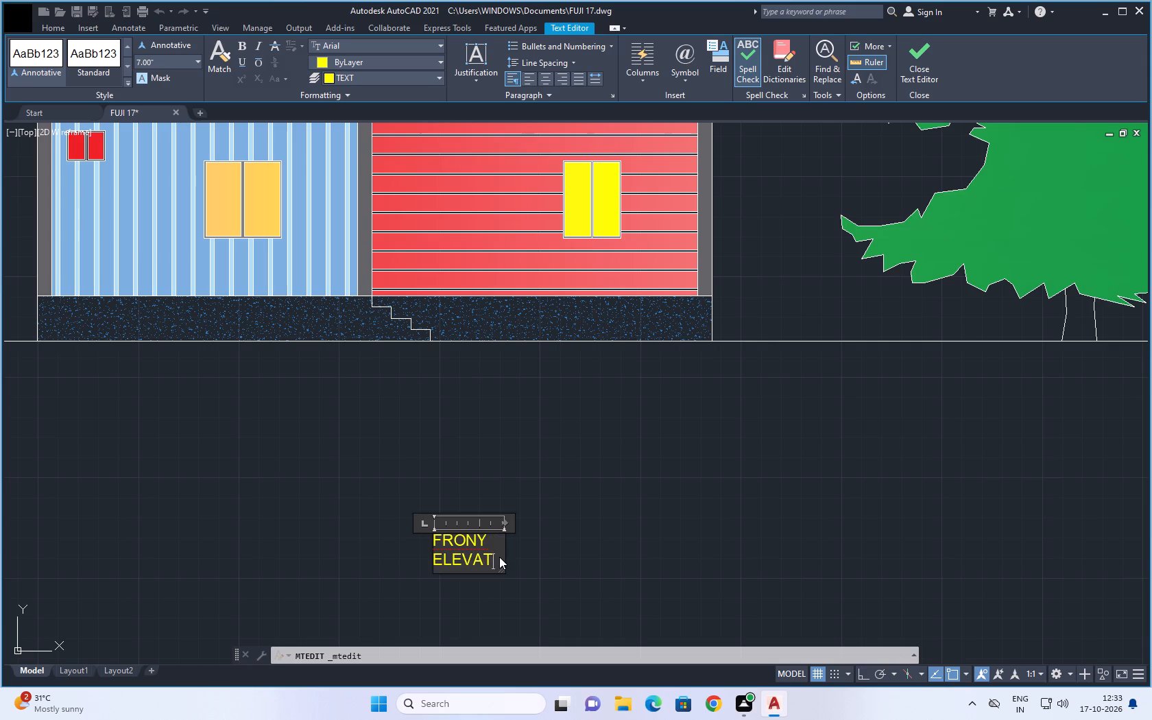
text(IOM)
key(BackSpace)
key(n)
click(492, 537)
key(BackSpace)
key(BackSpace)
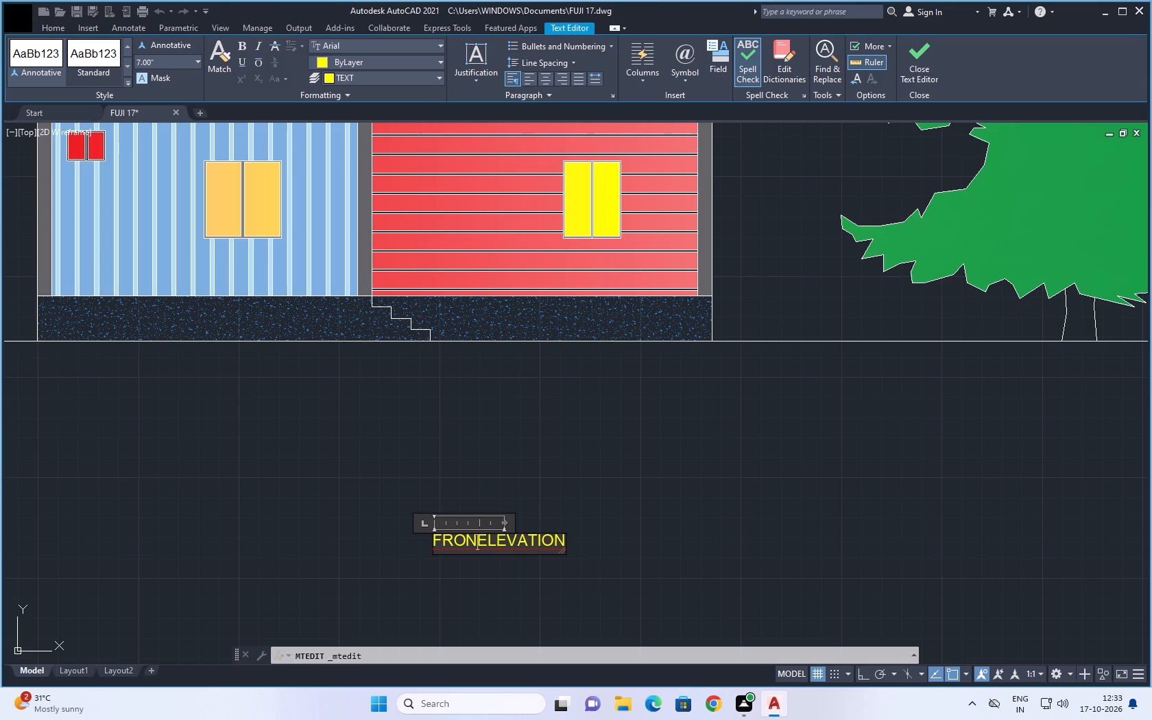
text(T)
key(space)
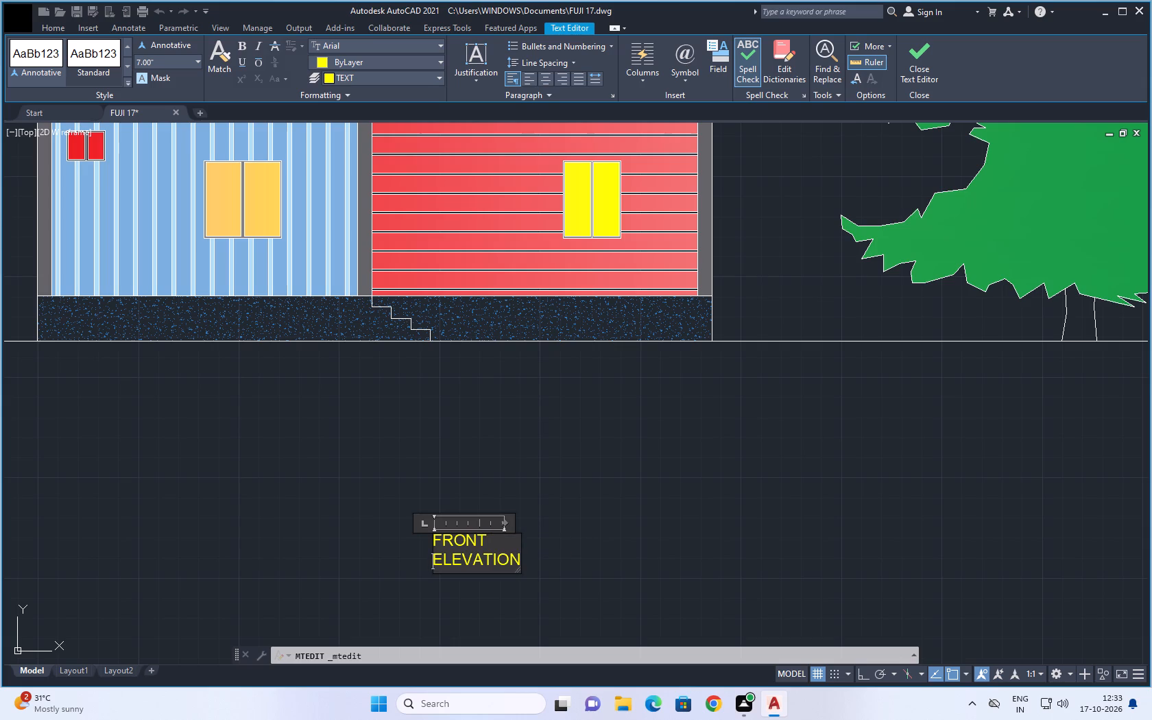
Widen the FRONT ELEVATION text box so the title fits on one line, and finish editing it.
drag(505, 522, 541, 517)
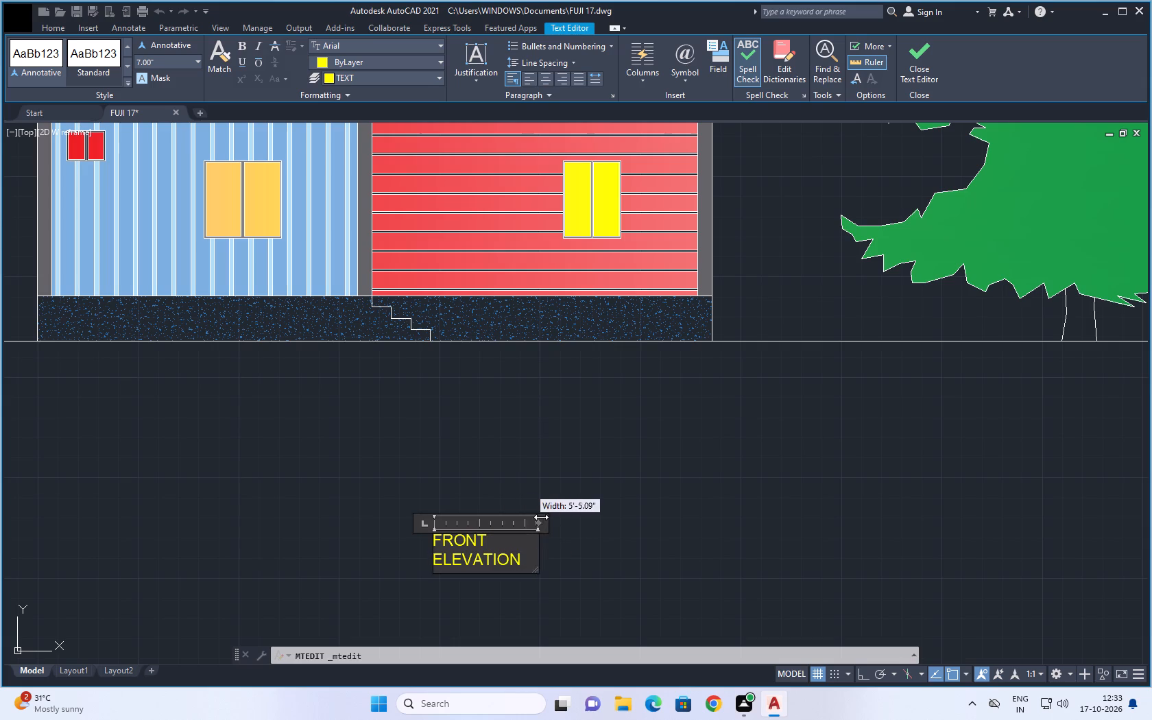
drag(541, 517, 616, 508)
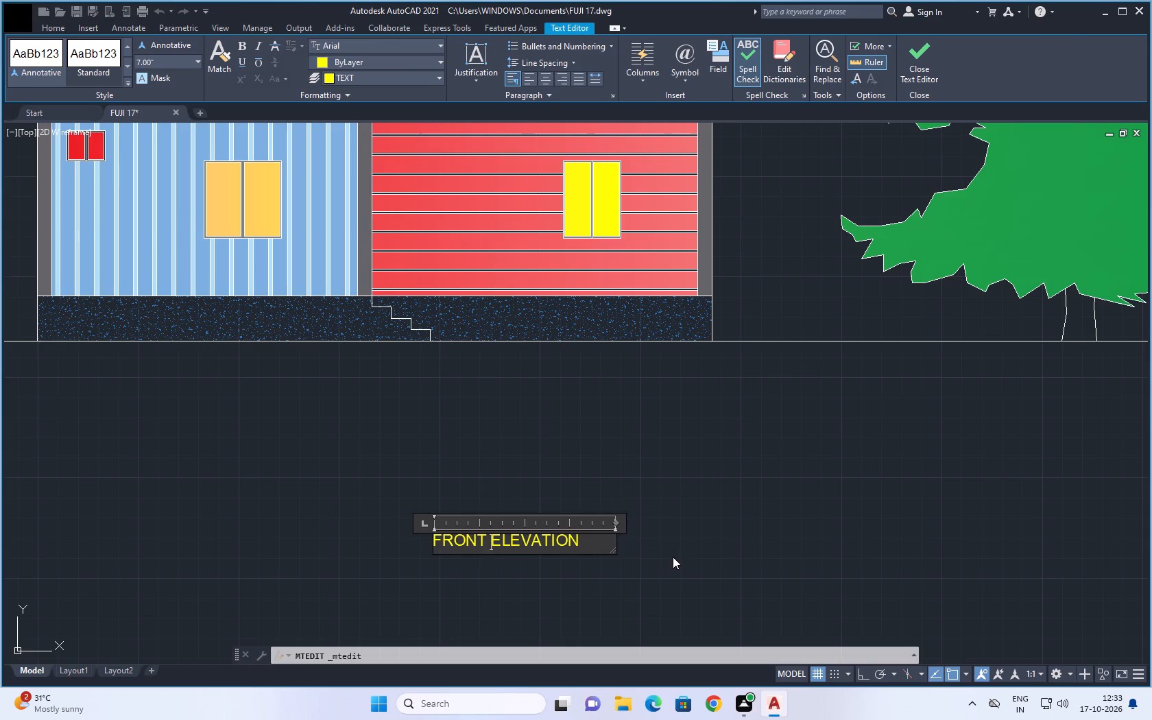
click(673, 557)
Set the text height of both the FRONT ELEVATION and RESIDENTIAL PLAN titles to 20 in their properties.
click(530, 544)
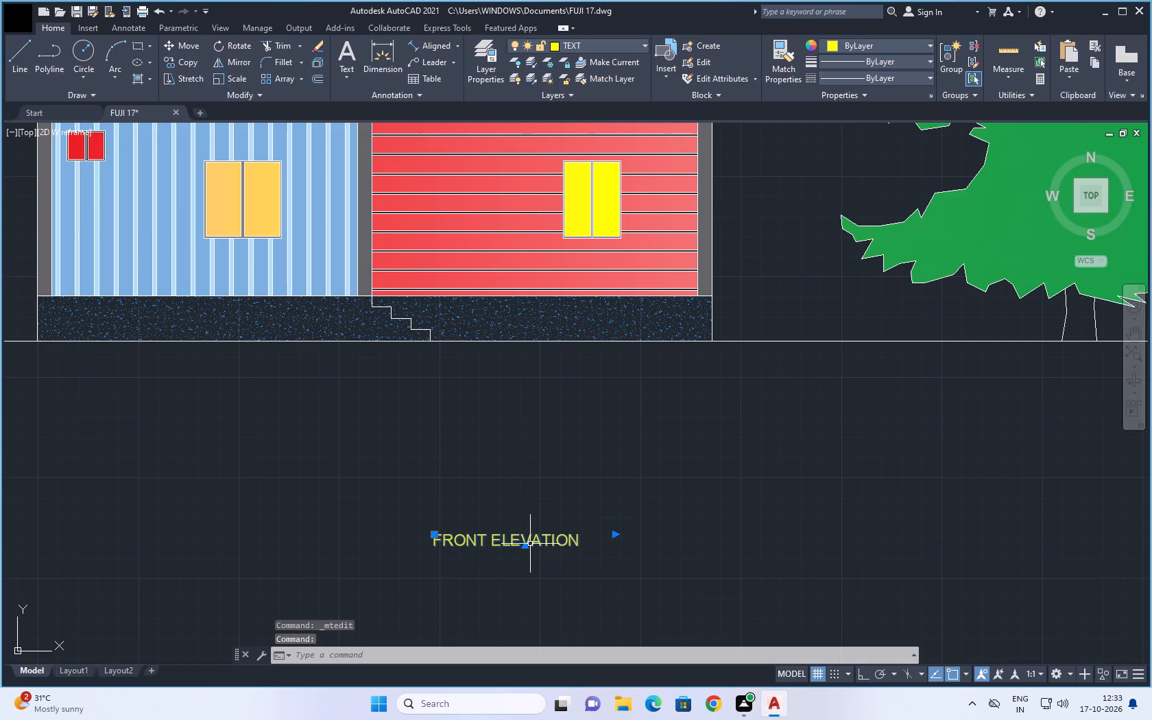
scroll(561, 496, down, 3)
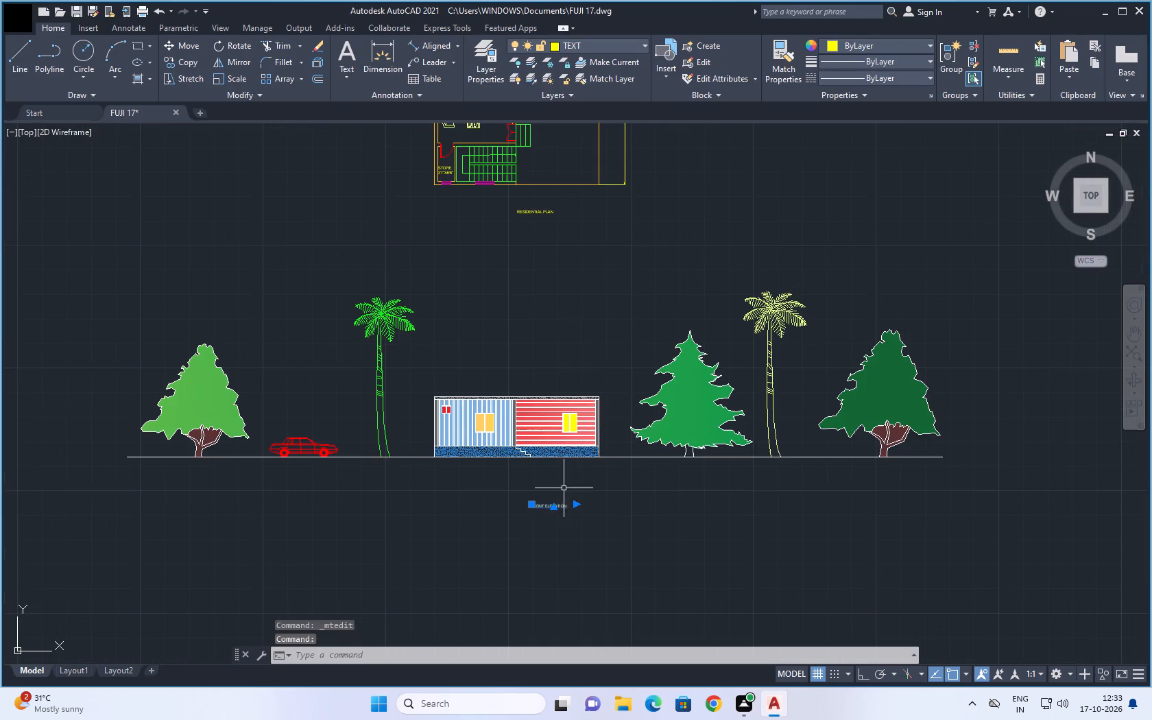
middle_drag(588, 336, 574, 431)
scroll(502, 348, up, 1)
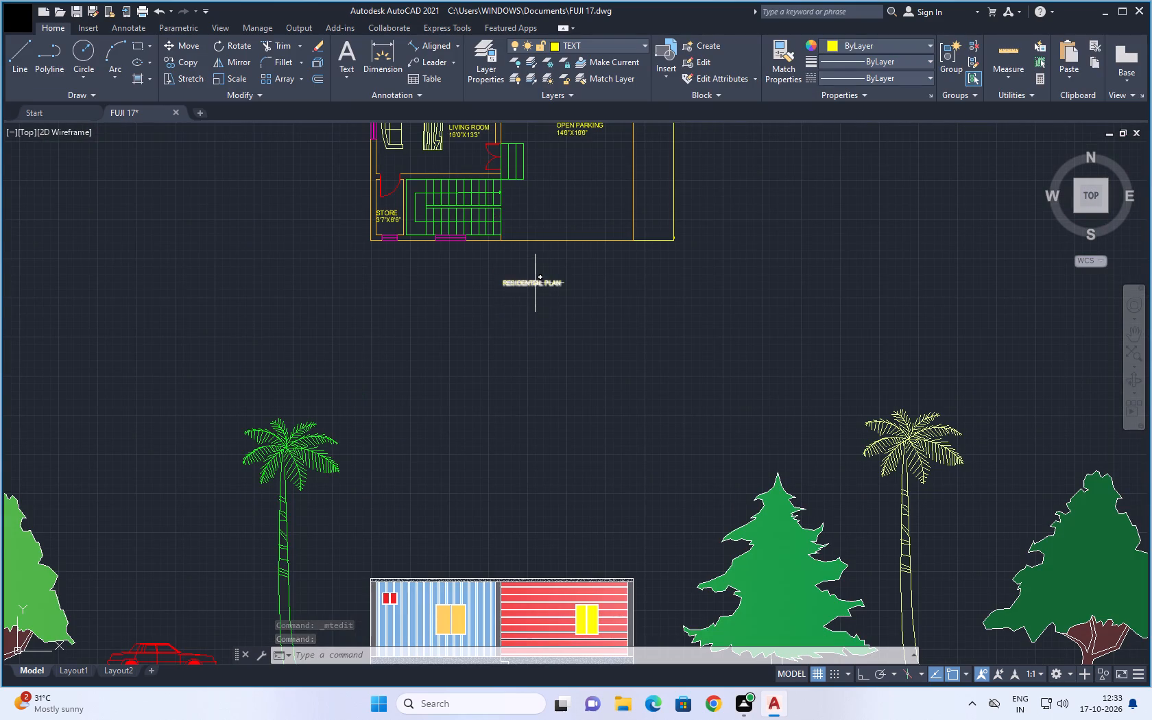
click(535, 283)
right_click(379, 339)
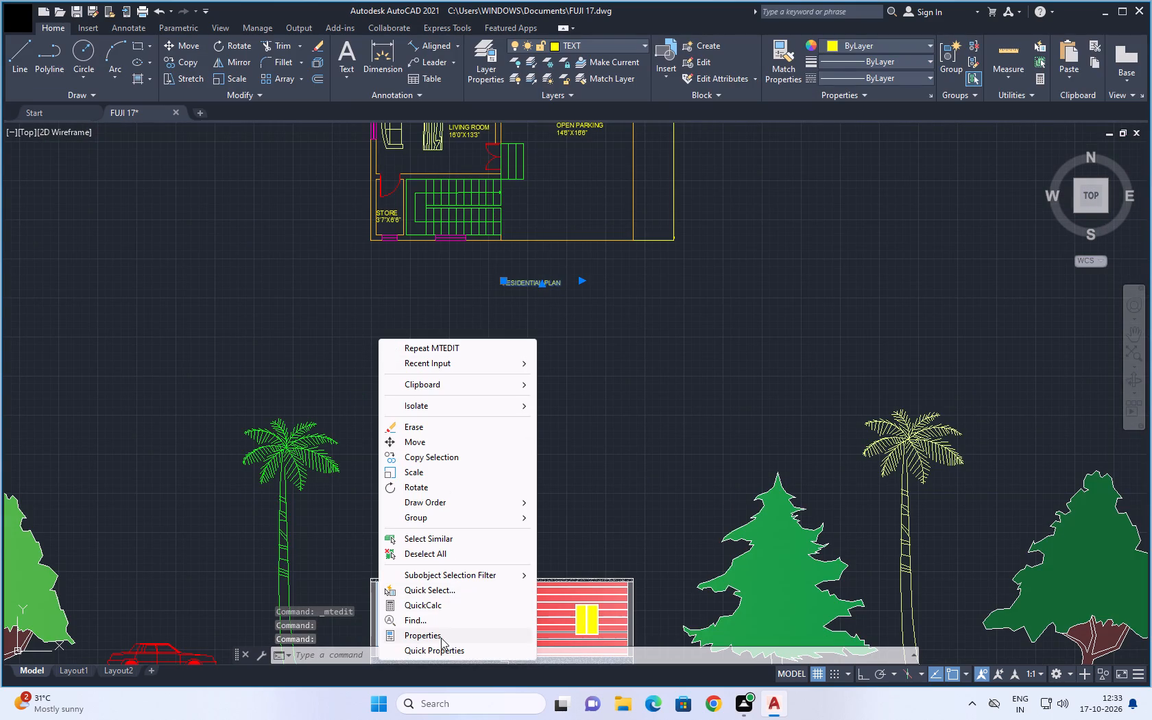
click(441, 638)
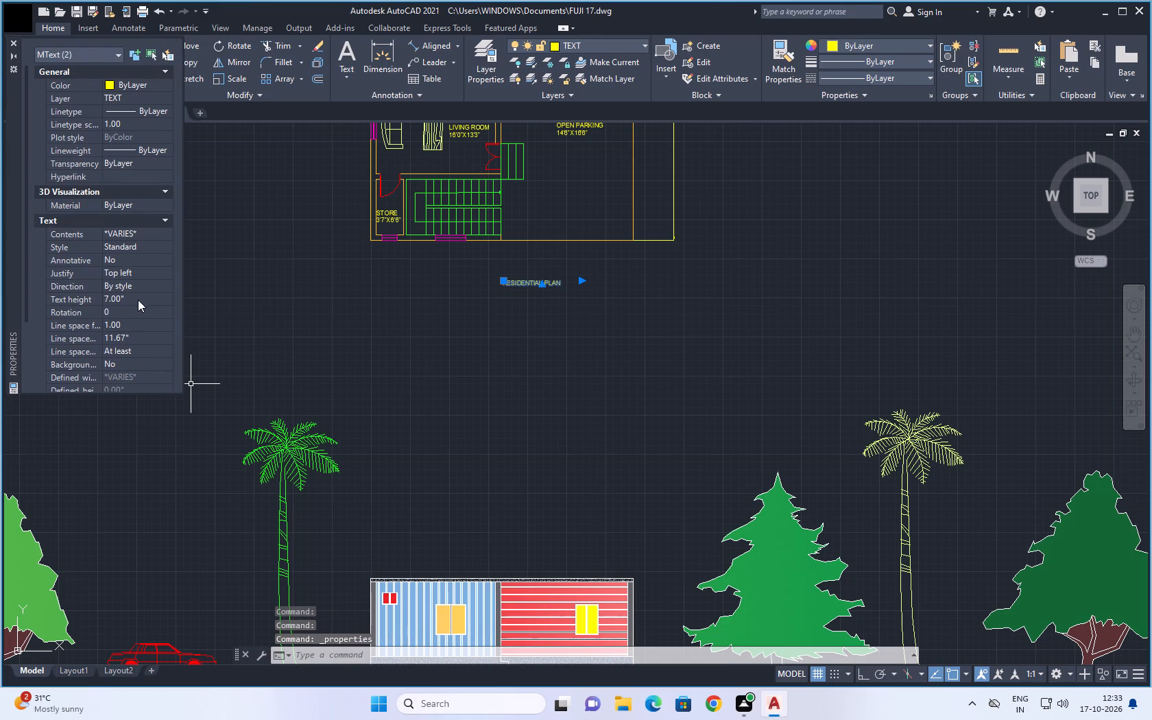
click(138, 298)
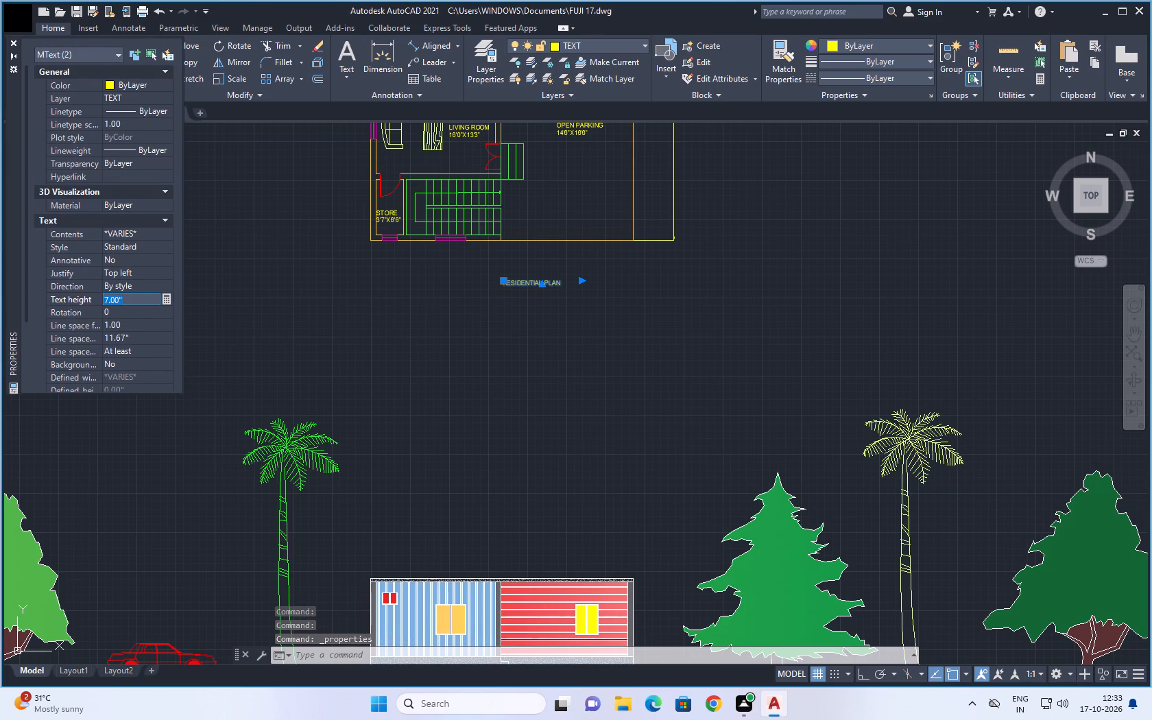
text(20)
key(Return)
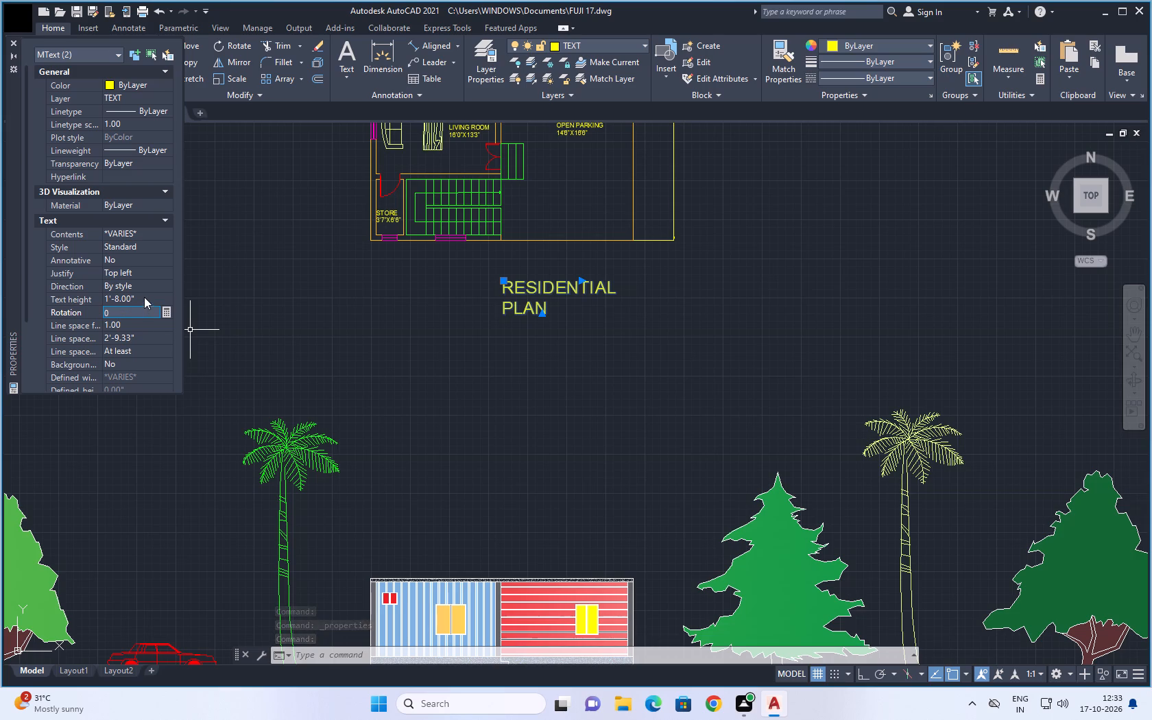
Set the text height of the two selected titles to 30 and clear the selection.
click(144, 297)
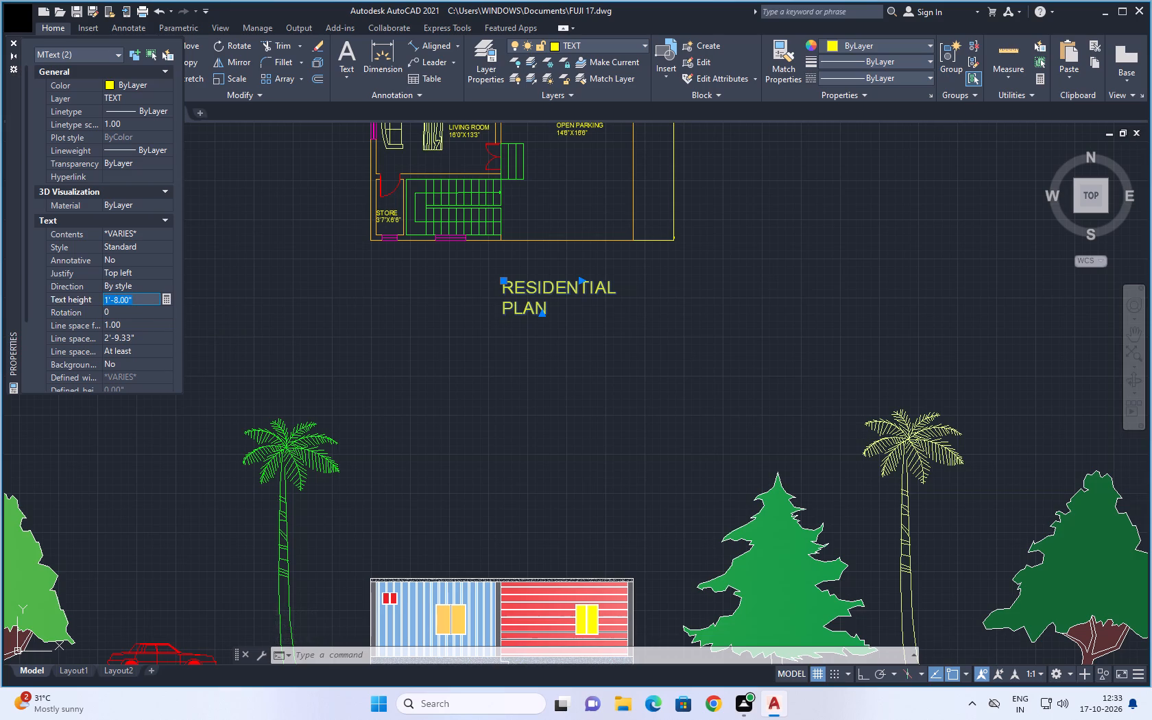
text(30)
key(Return)
scroll(686, 357, down, 2)
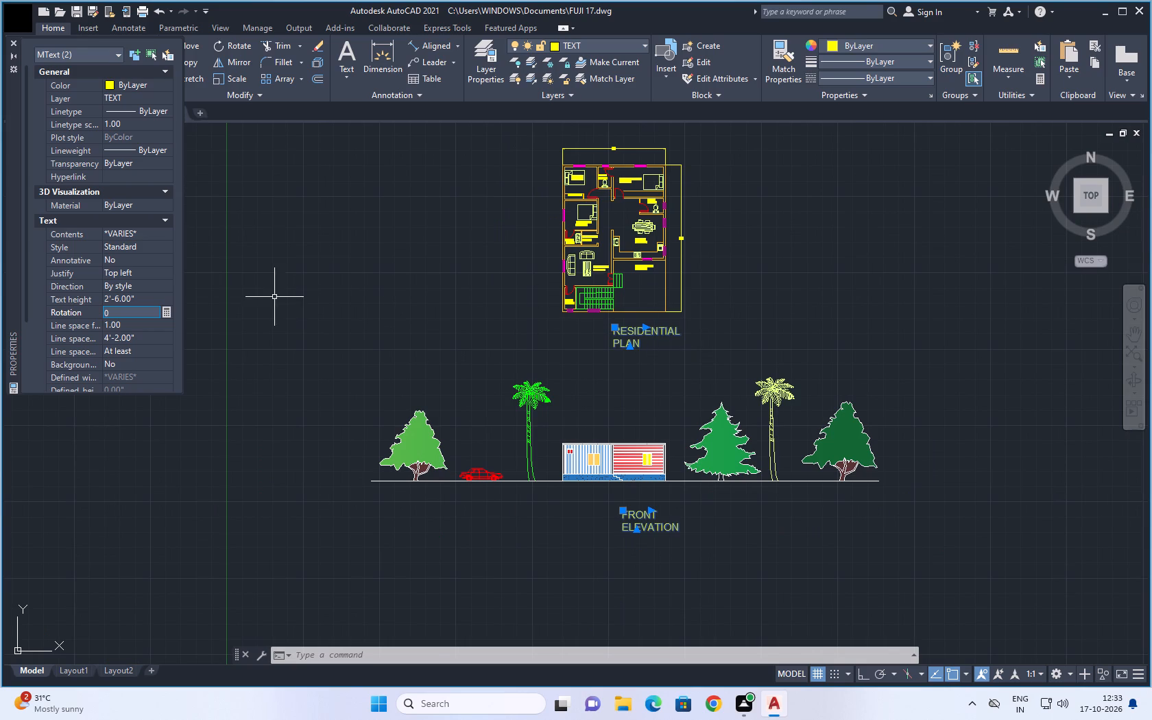
key(Escape)
key(Escape)
Widen the RESIDENTIAL PLAN and FRONT ELEVATION text boxes so each enlarged title fits on one line.
click(638, 333)
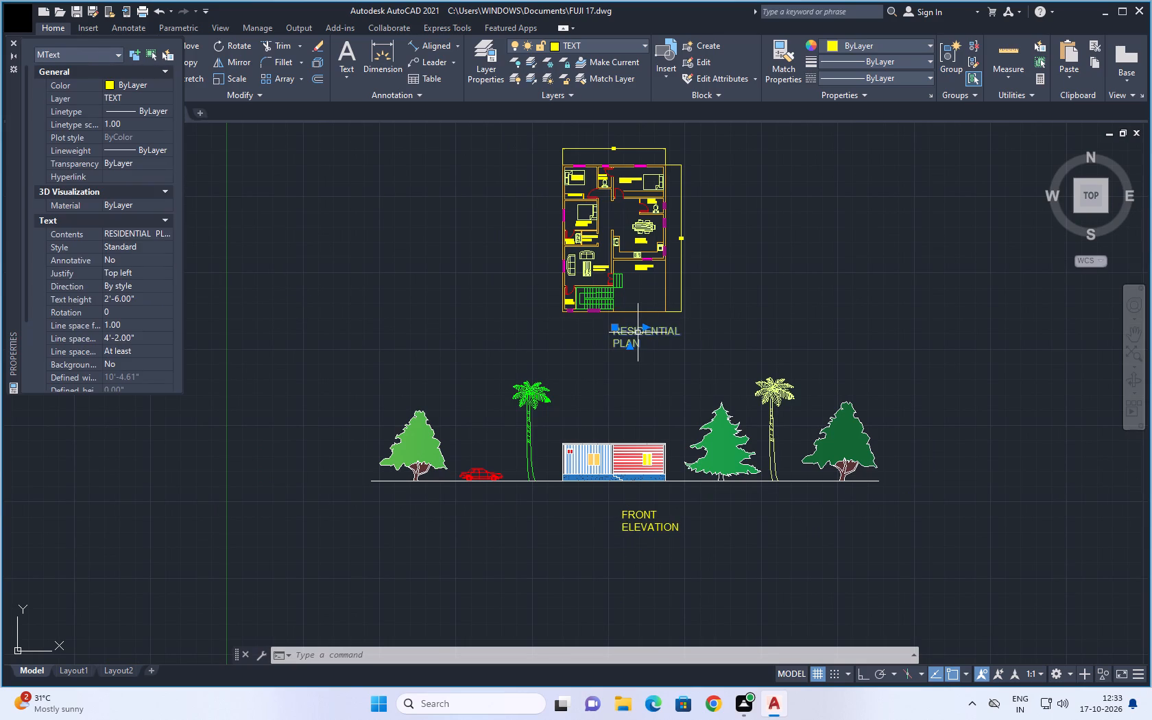
double_click(638, 333)
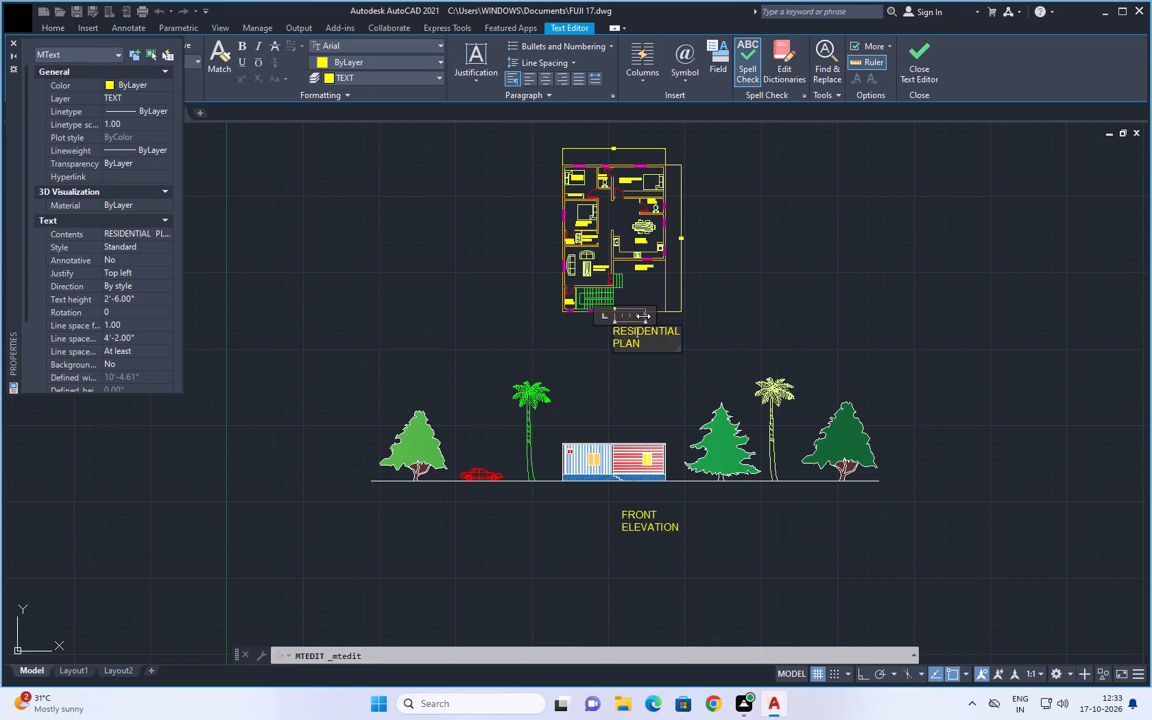
drag(644, 316, 721, 309)
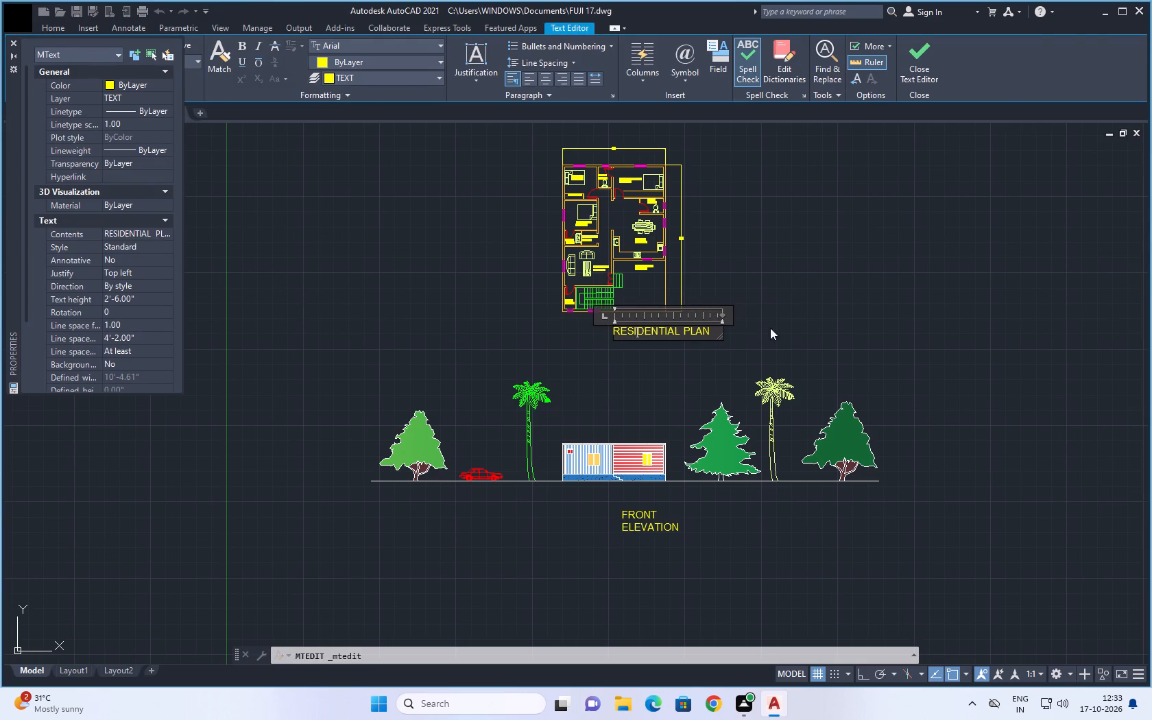
click(783, 320)
double_click(647, 527)
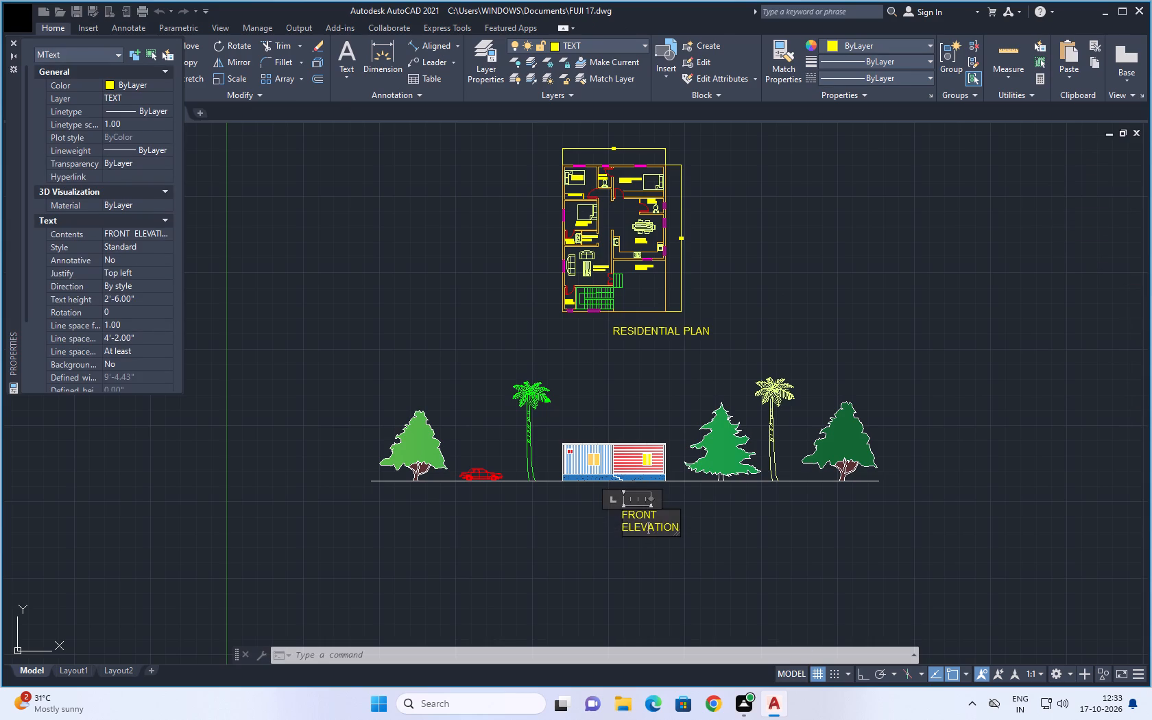
drag(653, 498, 723, 493)
click(765, 311)
Shift the RESIDENTIAL PLAN and FRONT ELEVATION titles sideways so they sit roughly centred beneath the floor plan and the house elevation.
click(671, 330)
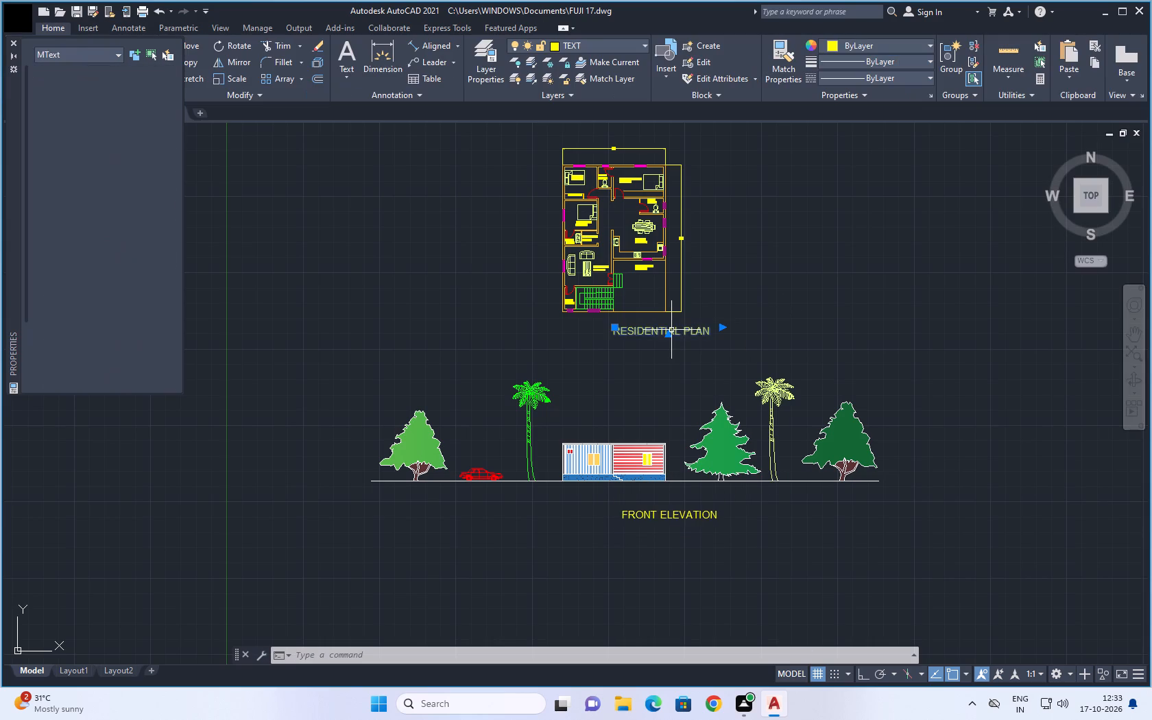
drag(660, 328, 615, 327)
click(660, 556)
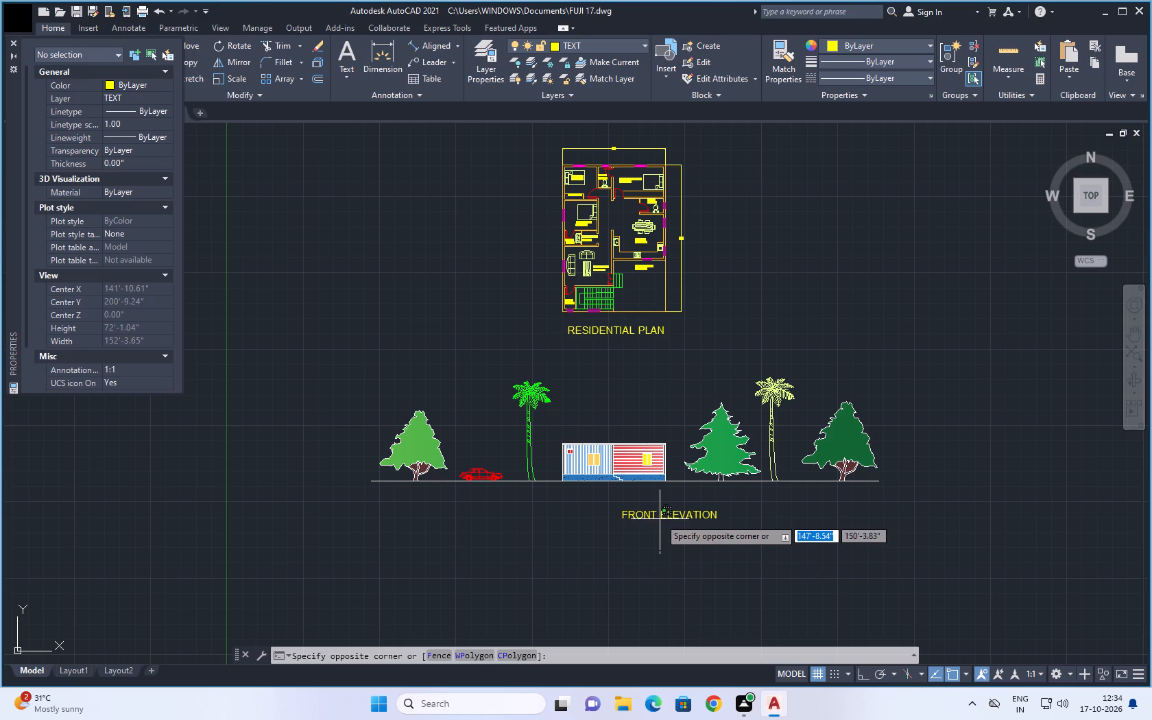
key(Escape)
click(668, 519)
drag(667, 513, 623, 512)
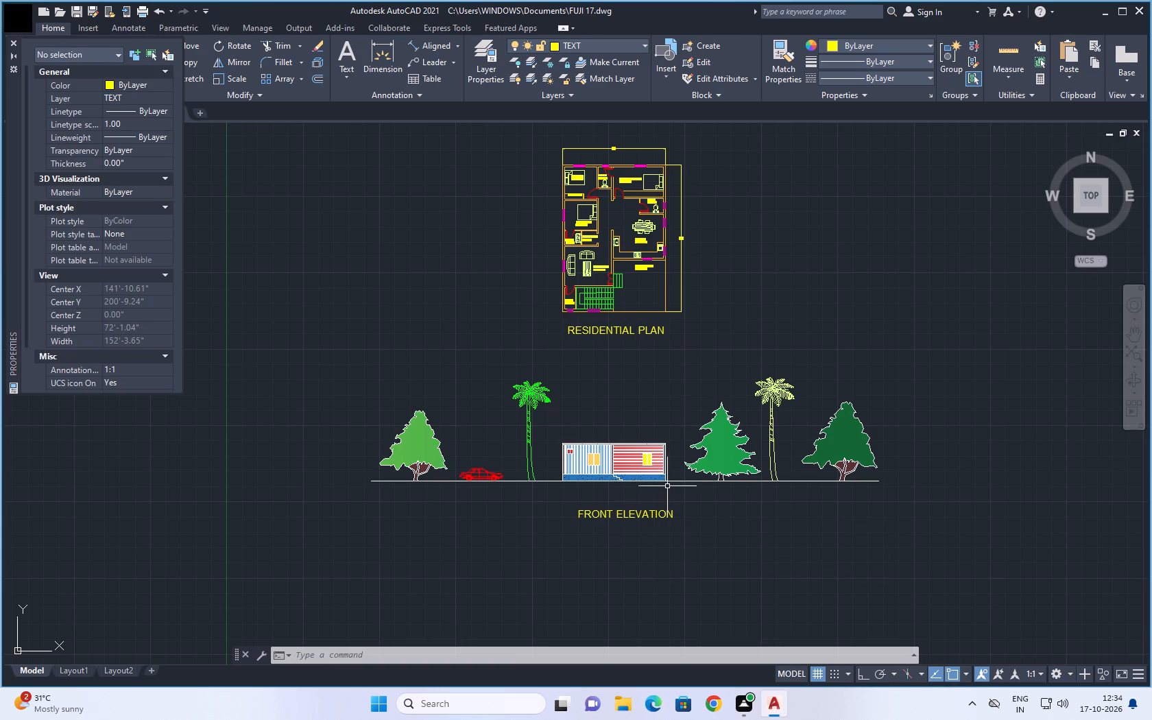
key(Escape)
Move the entire front elevation, including trees, car, ground line and FRONT ELEVATION title, about 13'-6" straight up towards the floor plan.
click(913, 361)
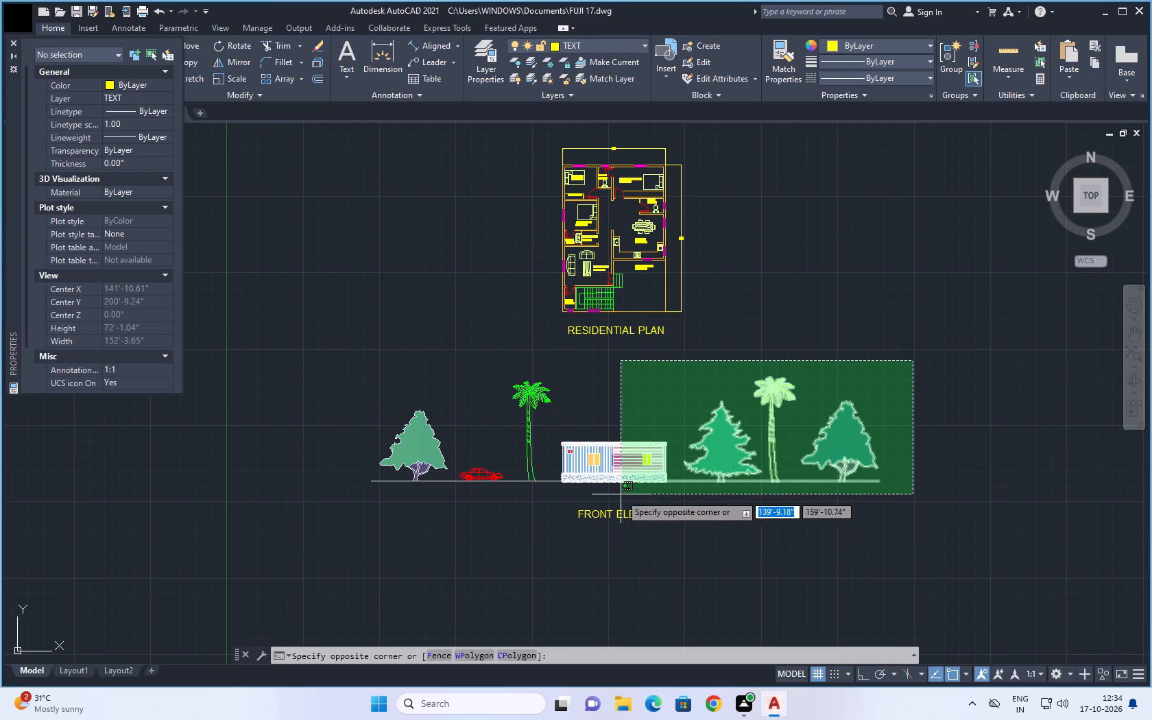
click(318, 555)
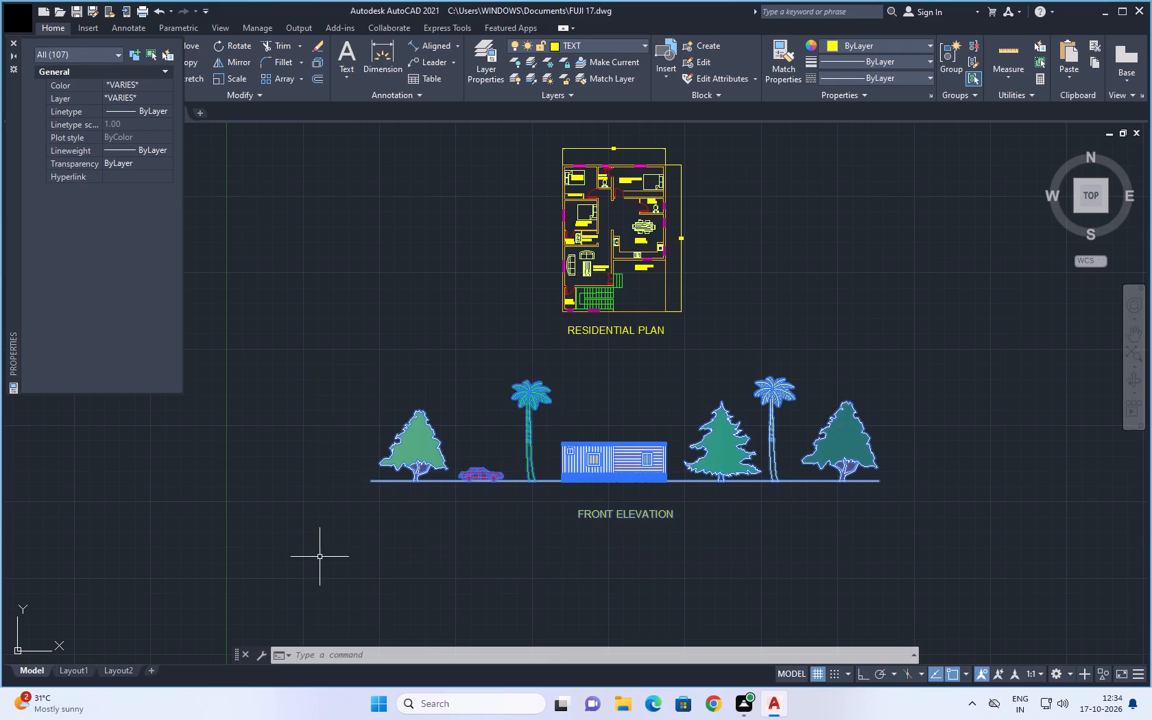
scroll(816, 406, up, 1)
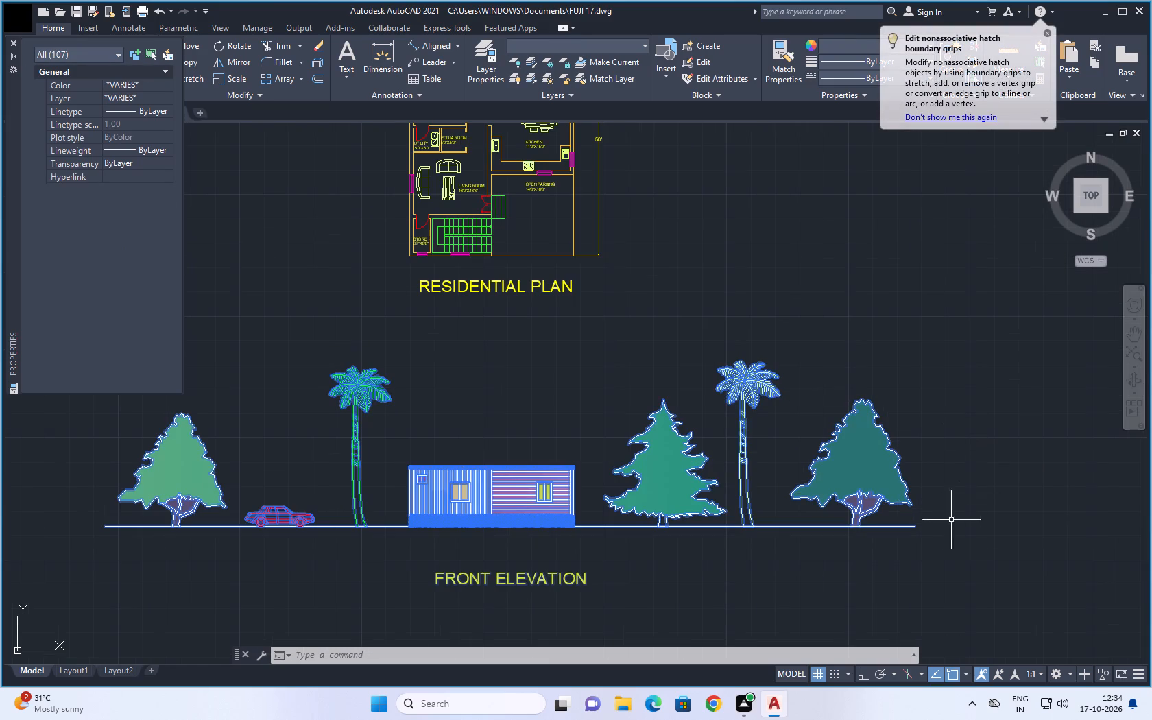
click(15, 40)
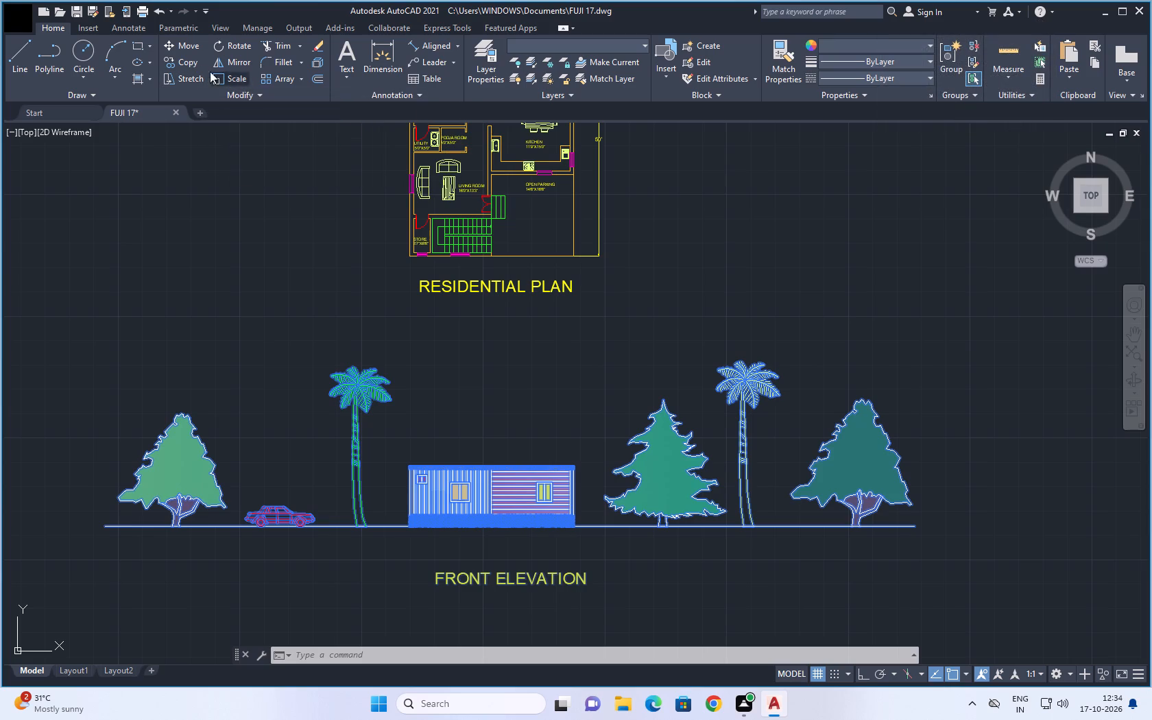
click(173, 44)
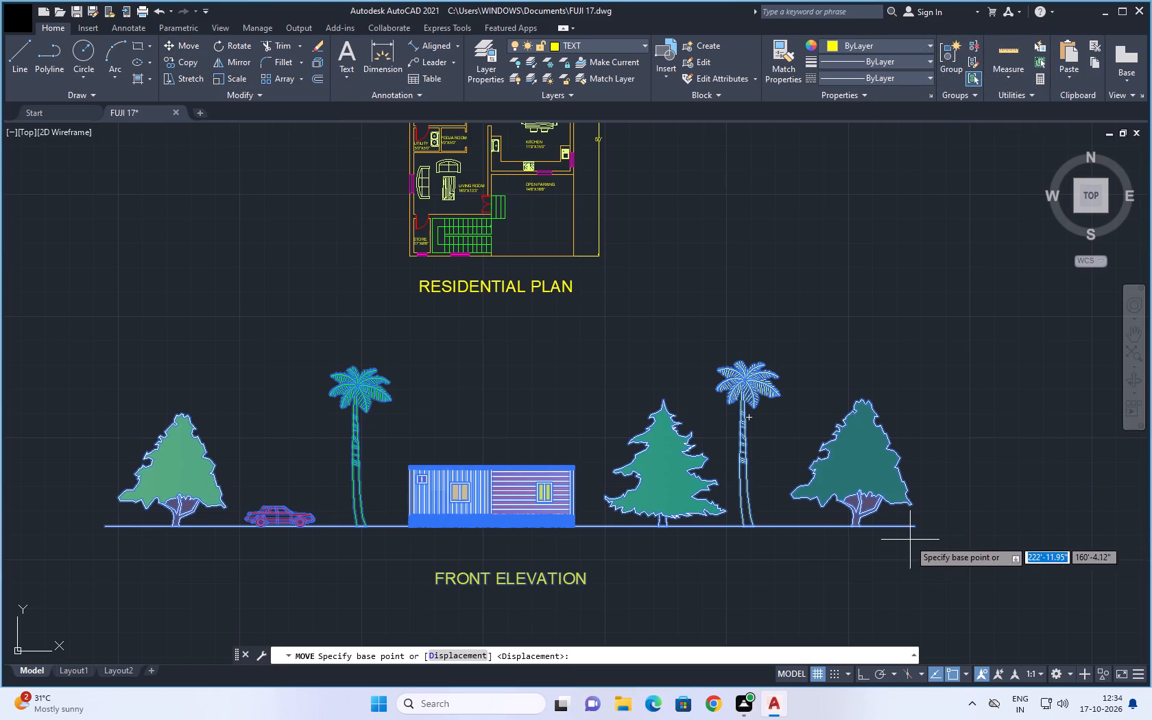
click(915, 529)
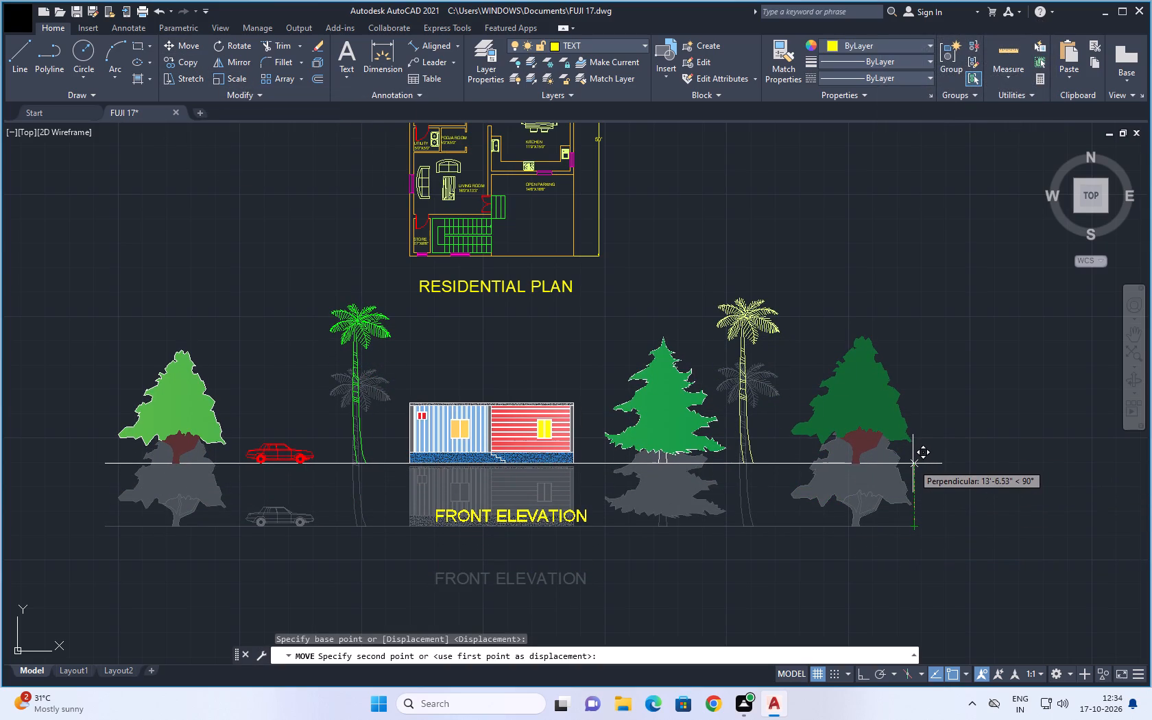
click(913, 464)
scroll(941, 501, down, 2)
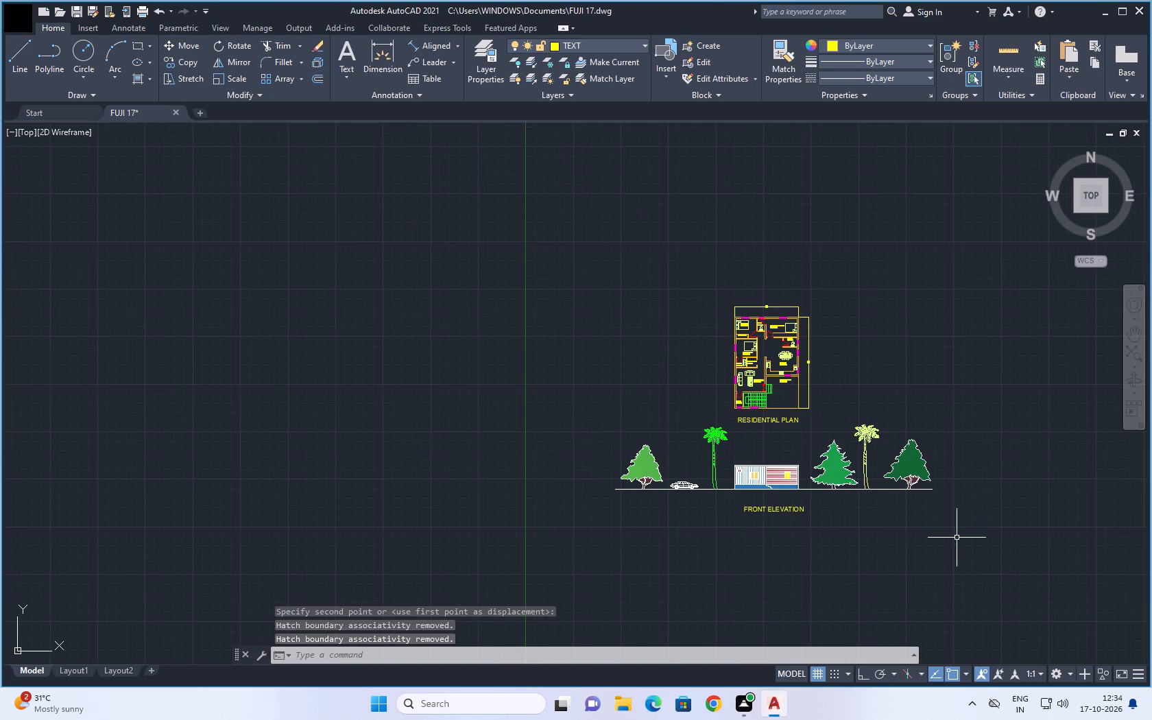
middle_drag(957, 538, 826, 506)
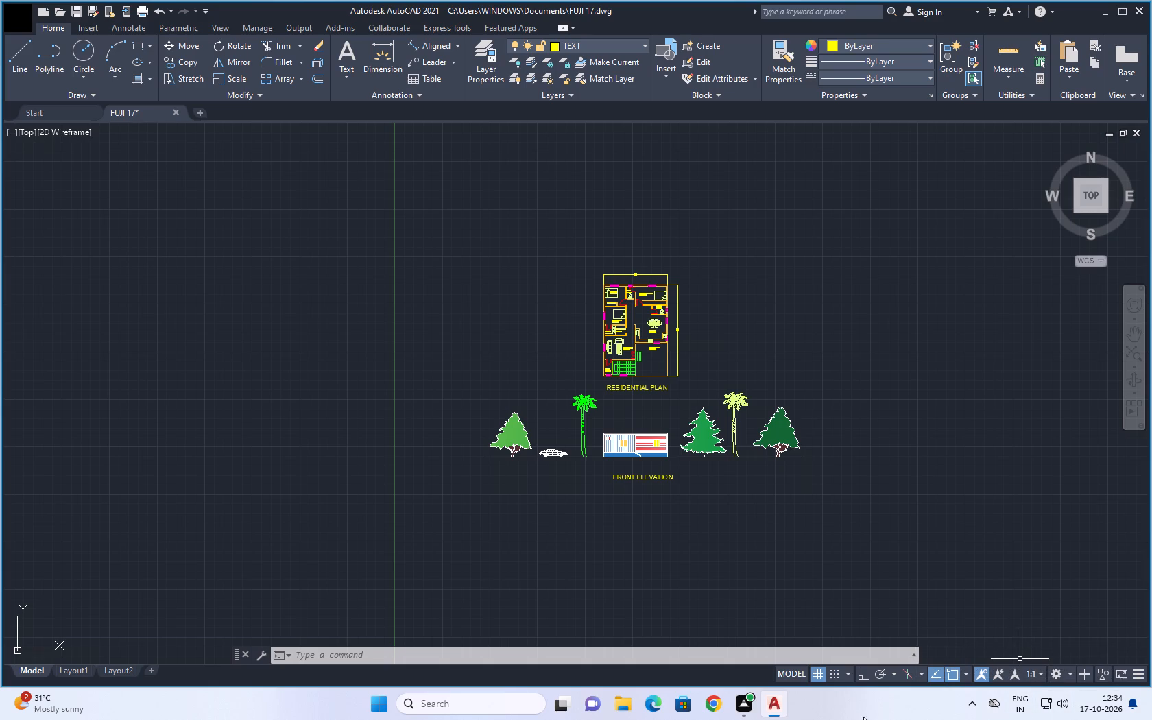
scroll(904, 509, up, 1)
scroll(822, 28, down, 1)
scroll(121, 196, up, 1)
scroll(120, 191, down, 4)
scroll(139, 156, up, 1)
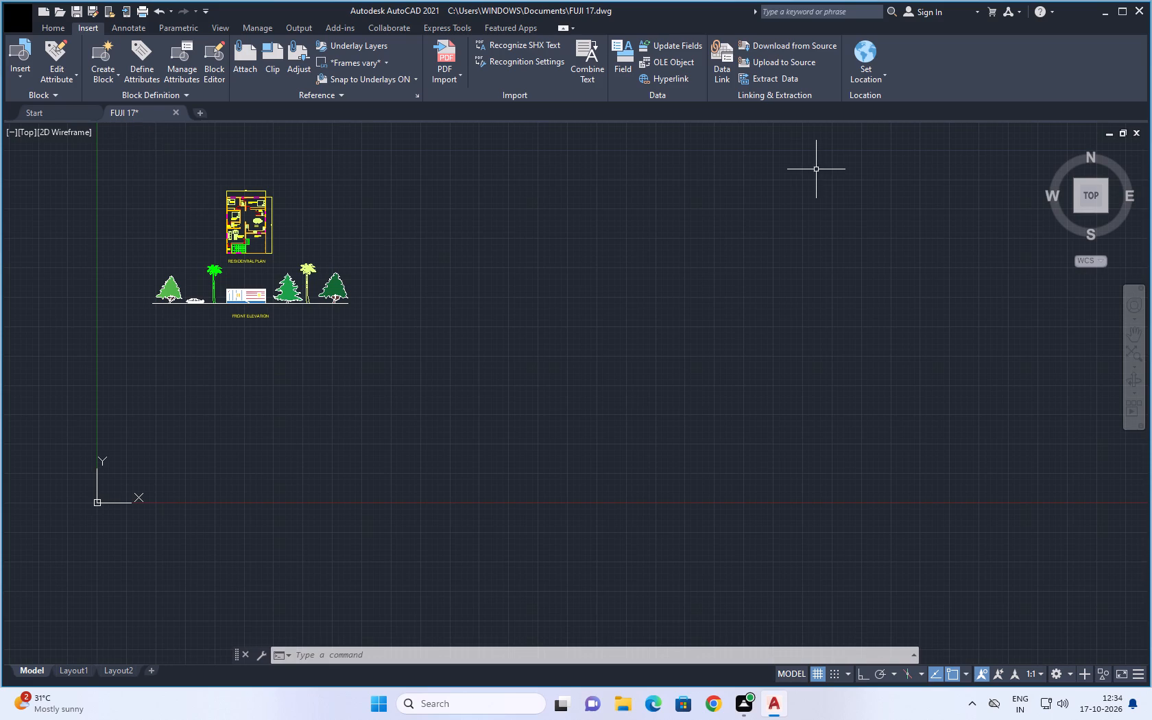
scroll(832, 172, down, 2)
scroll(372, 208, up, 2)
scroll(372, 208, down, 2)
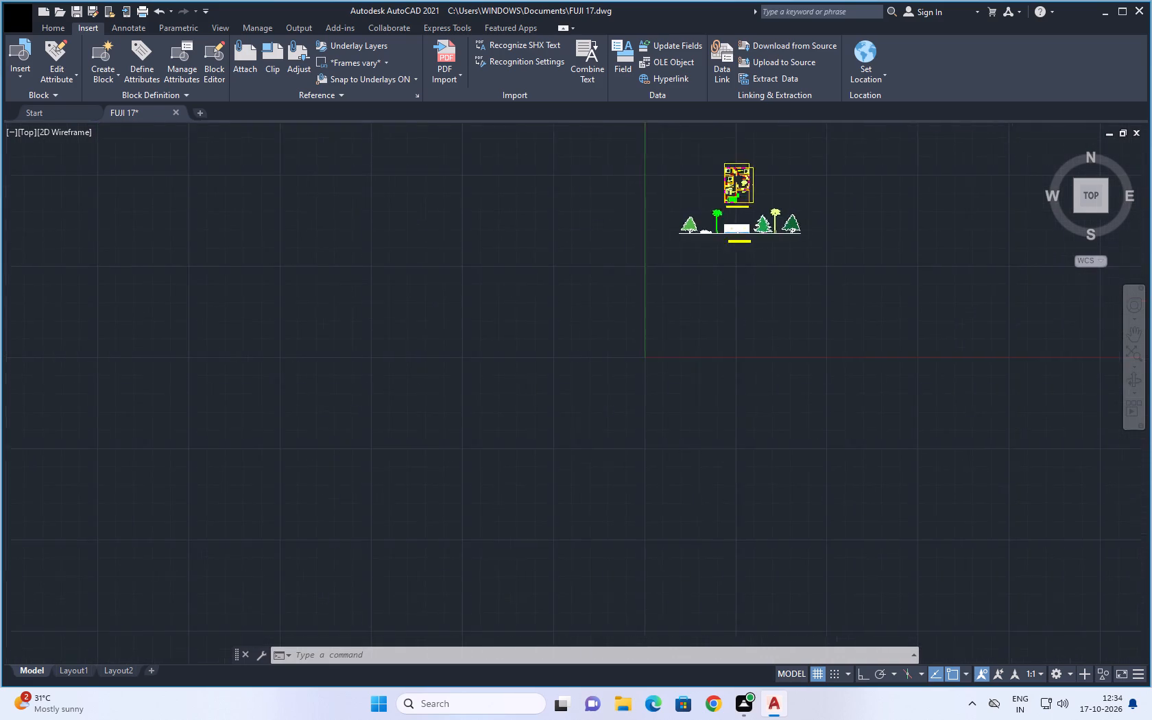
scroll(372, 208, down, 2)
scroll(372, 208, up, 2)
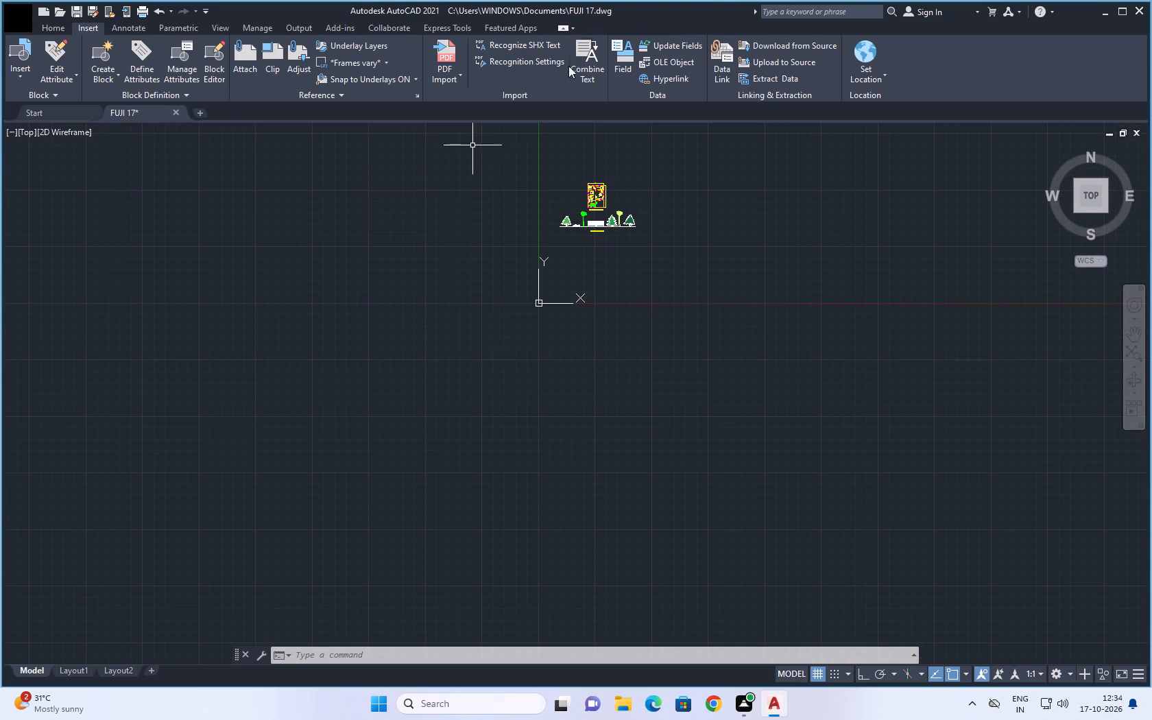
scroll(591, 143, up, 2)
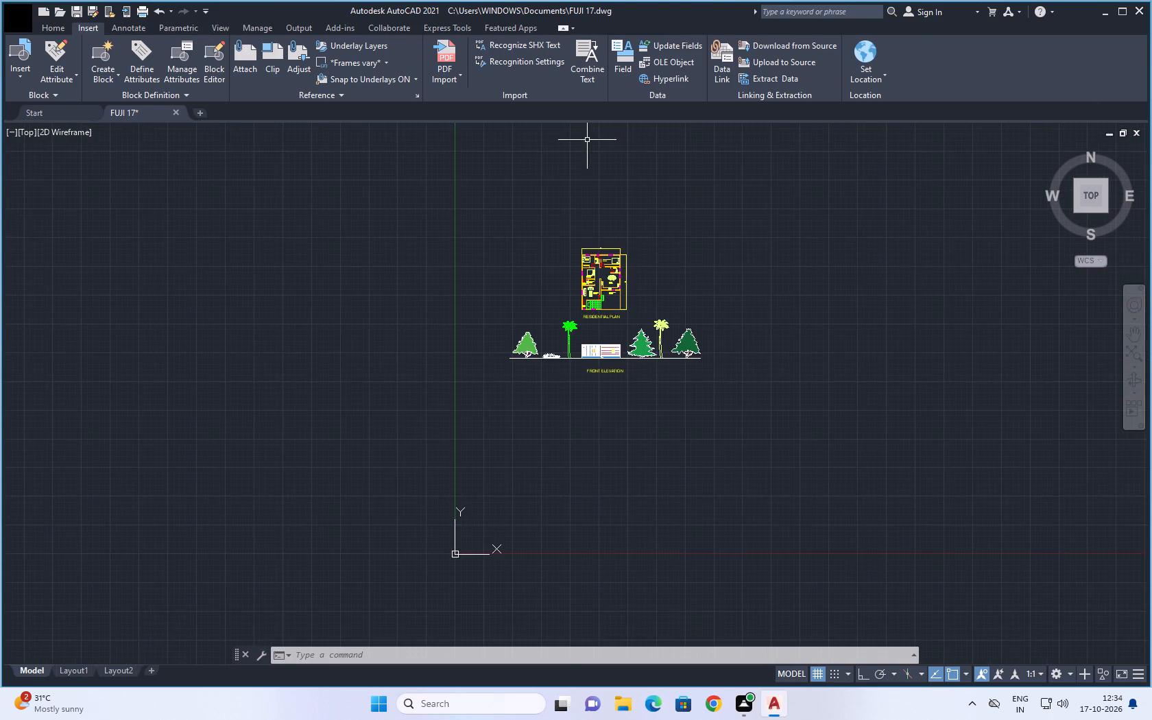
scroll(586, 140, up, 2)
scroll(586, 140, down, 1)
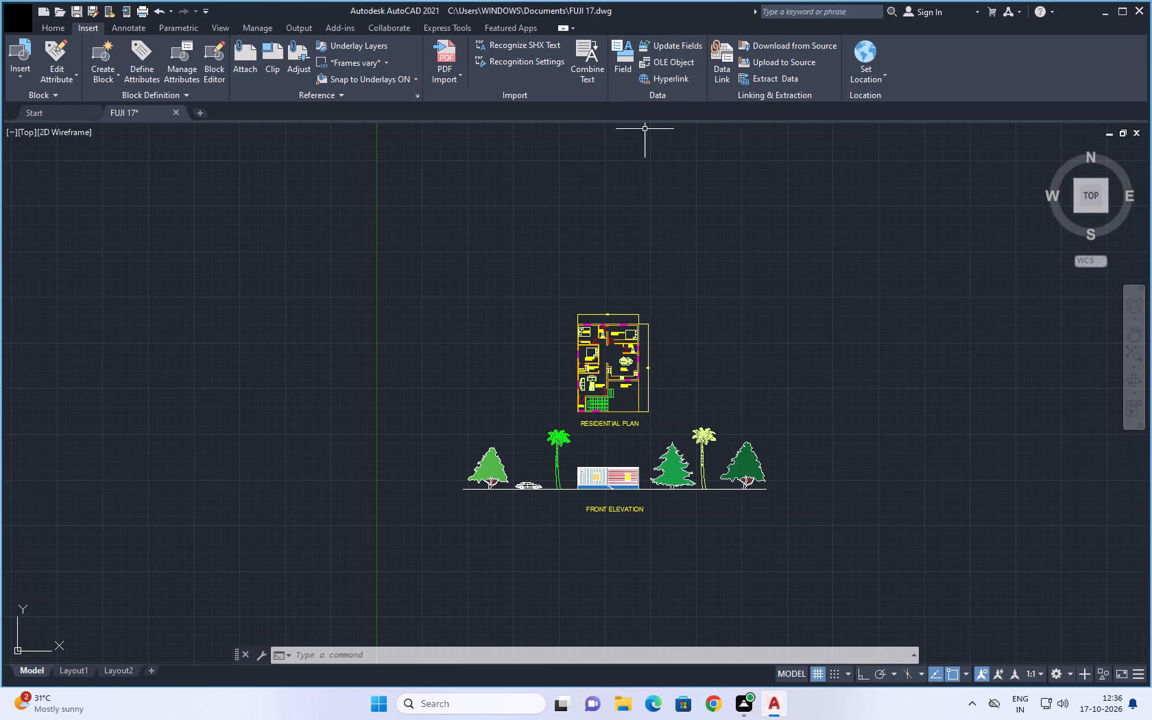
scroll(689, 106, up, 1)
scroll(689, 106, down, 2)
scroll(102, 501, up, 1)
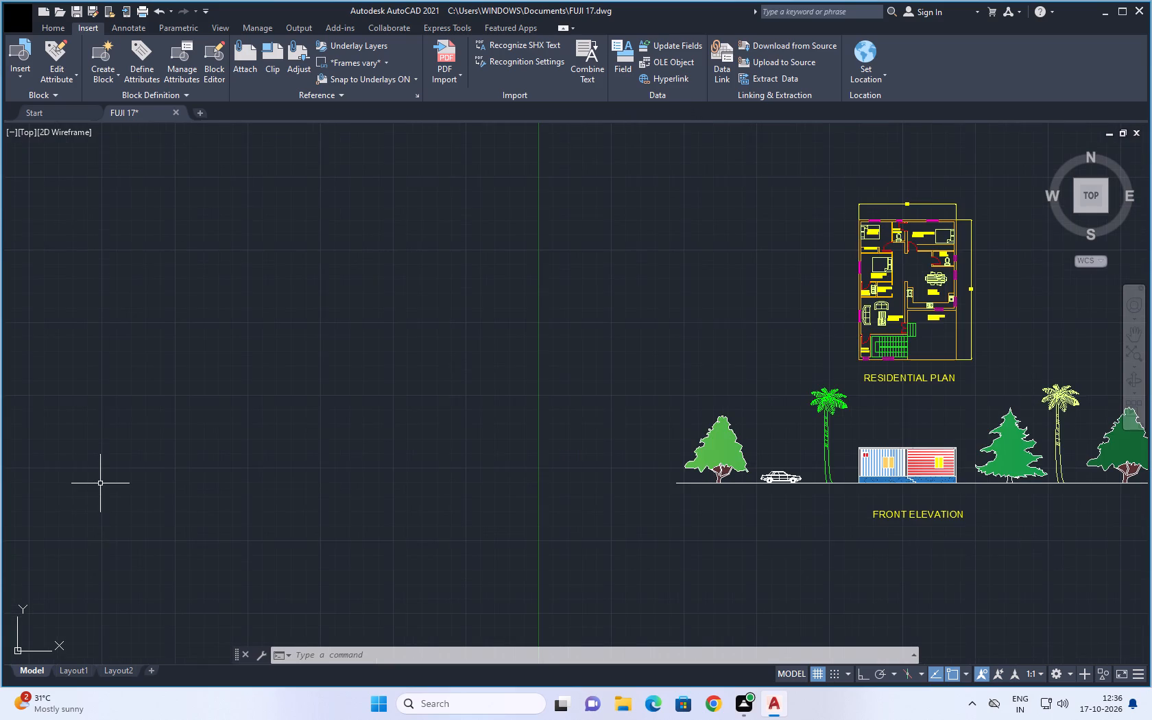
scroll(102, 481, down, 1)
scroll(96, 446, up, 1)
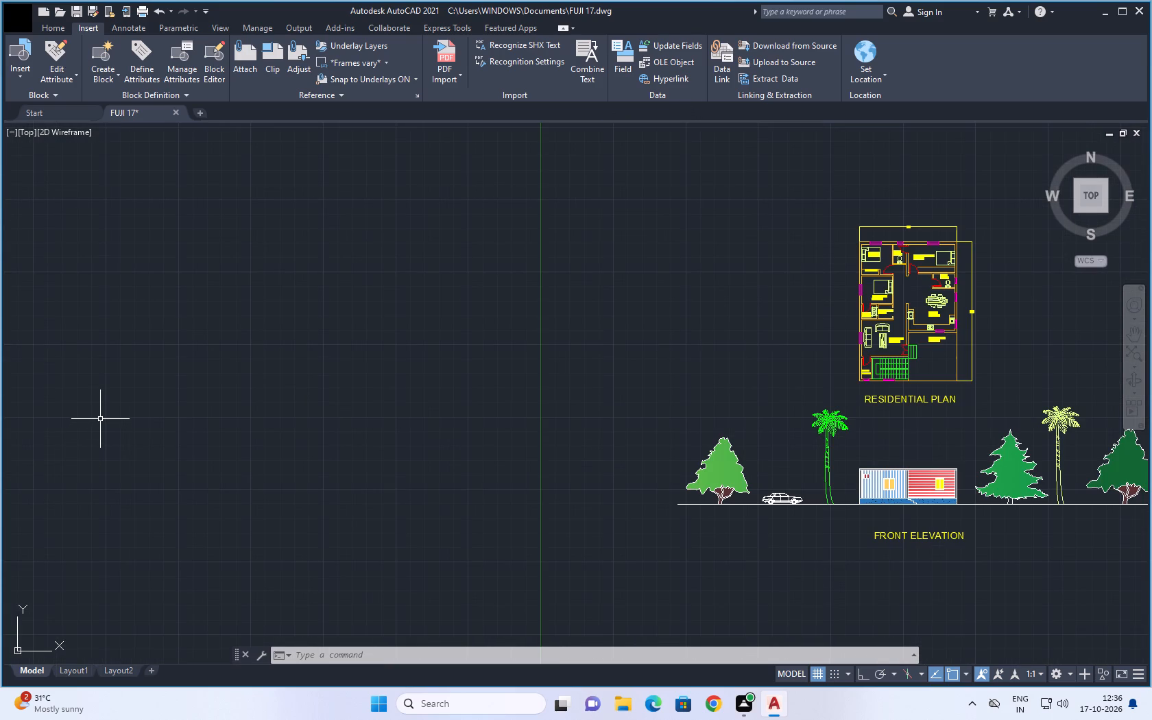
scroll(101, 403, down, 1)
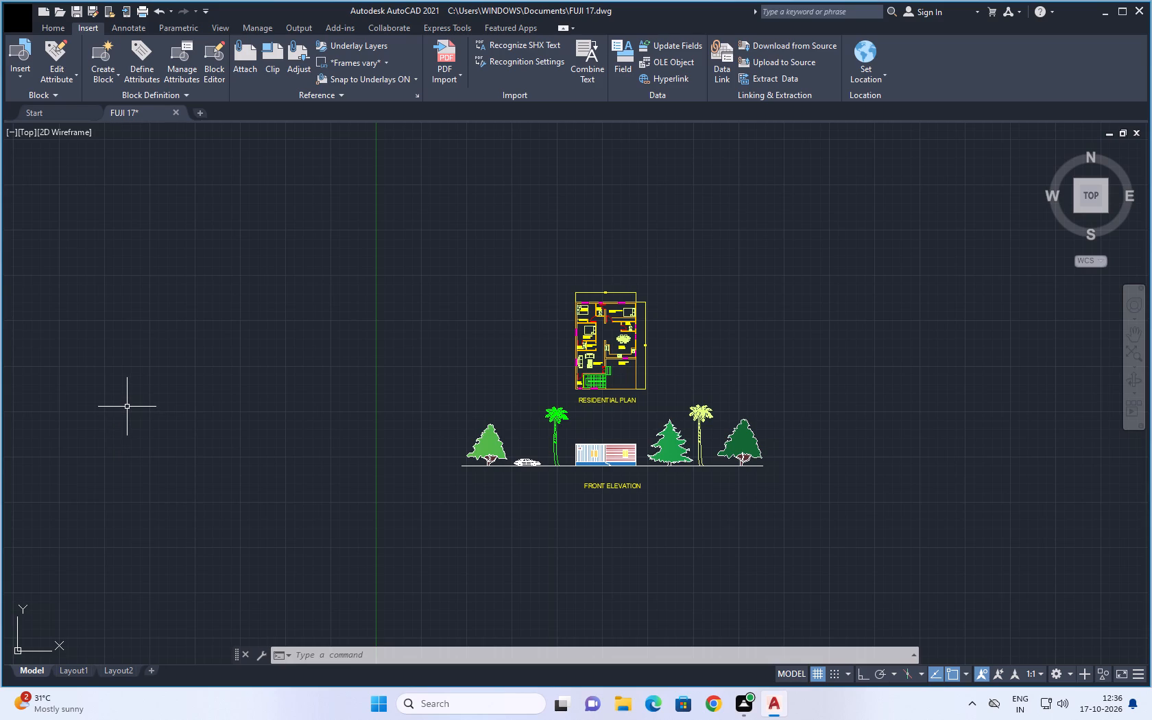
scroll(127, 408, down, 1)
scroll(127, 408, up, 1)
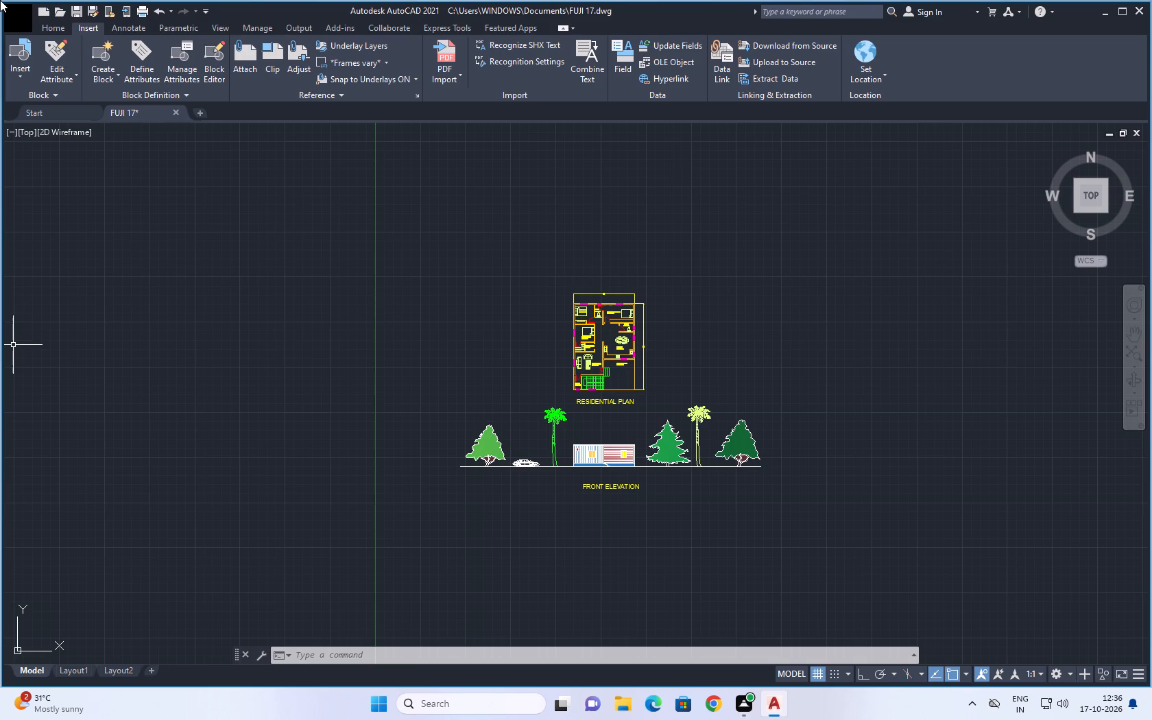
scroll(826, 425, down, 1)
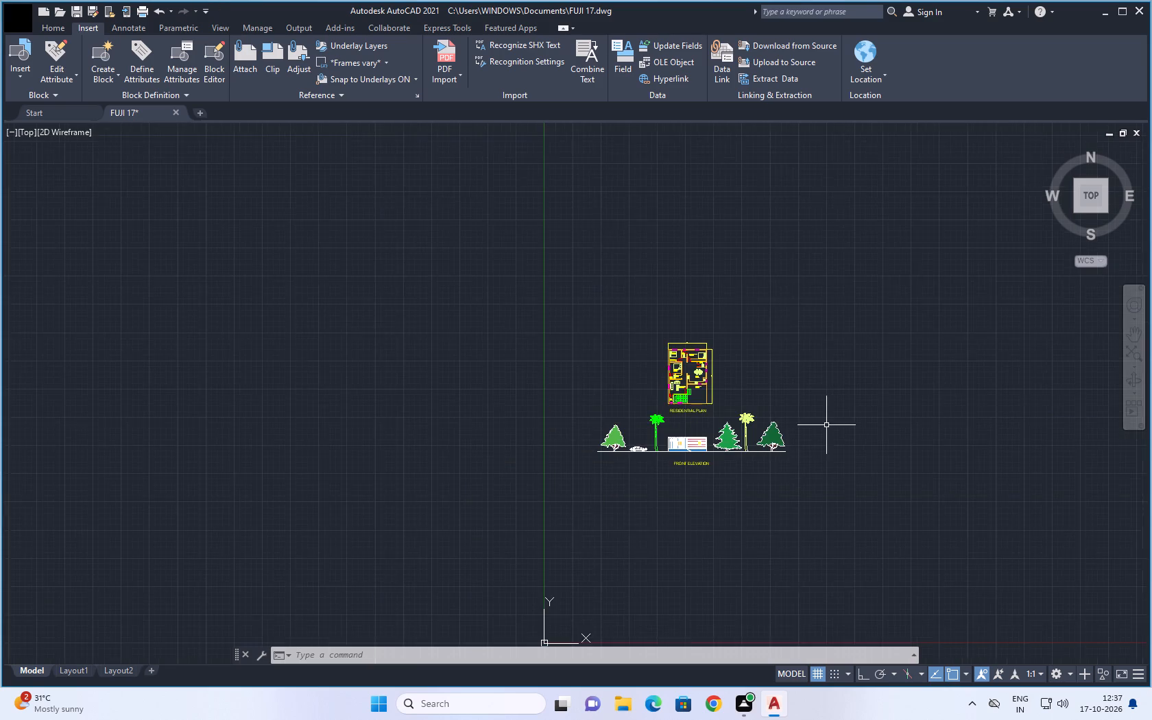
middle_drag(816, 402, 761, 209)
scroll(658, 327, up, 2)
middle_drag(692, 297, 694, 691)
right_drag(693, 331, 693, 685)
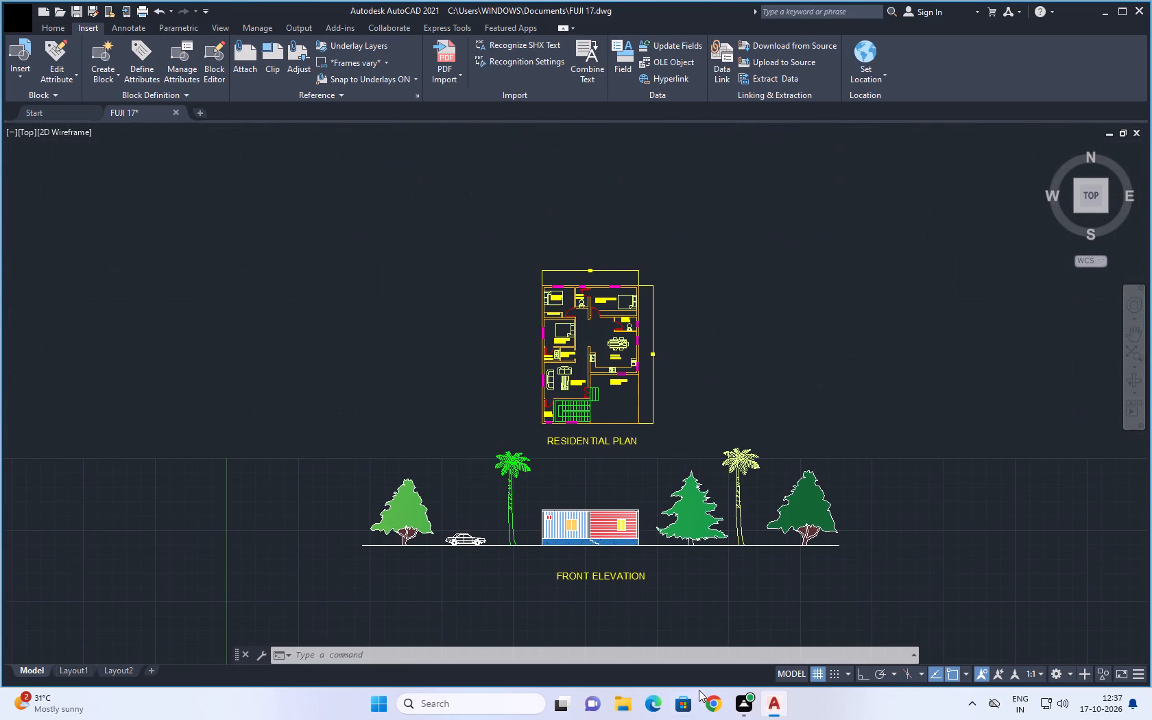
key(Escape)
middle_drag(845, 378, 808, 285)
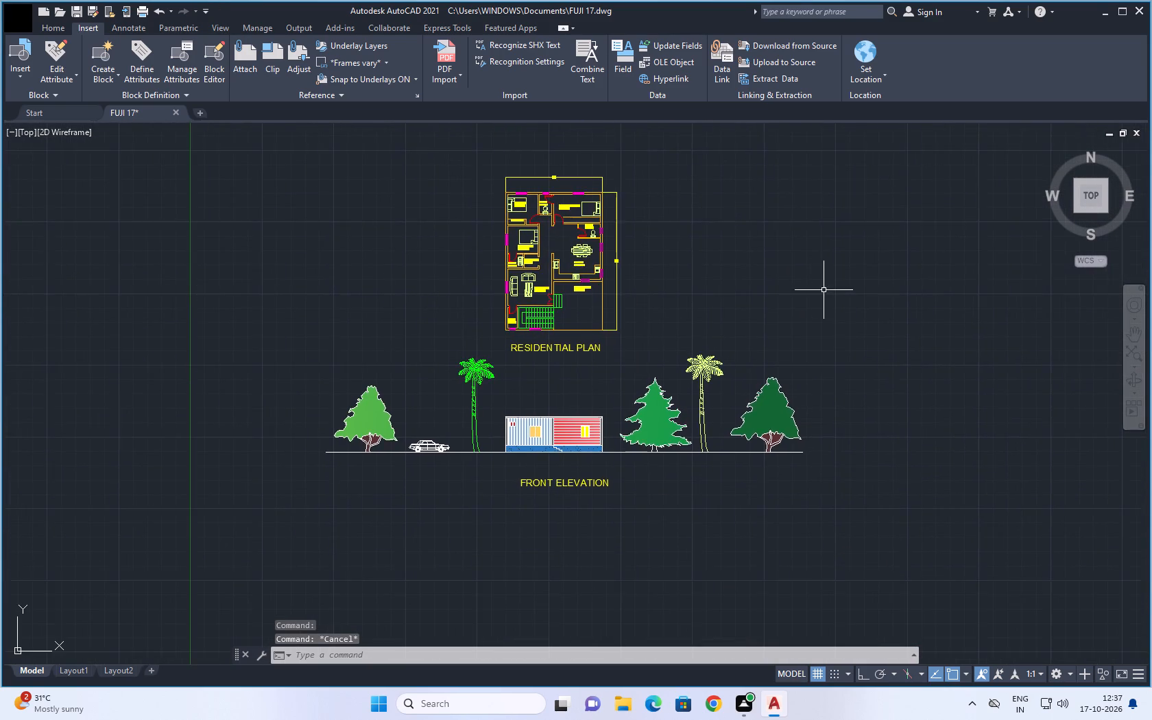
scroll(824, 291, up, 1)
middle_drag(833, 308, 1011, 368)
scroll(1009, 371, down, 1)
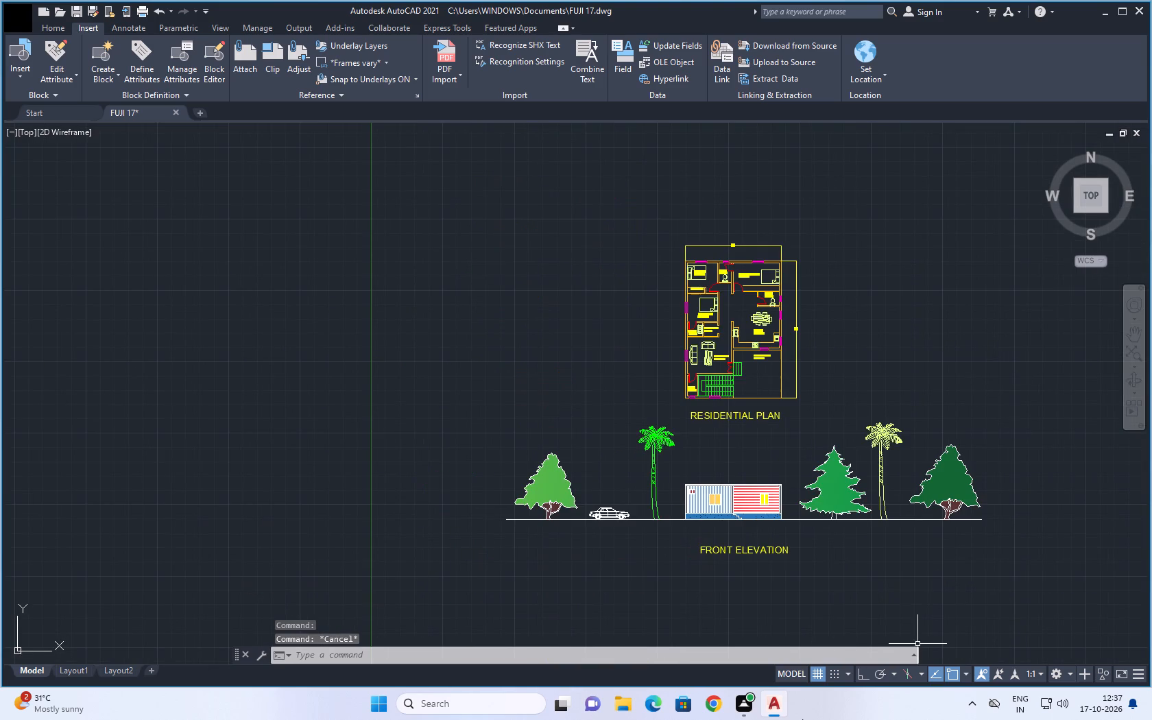
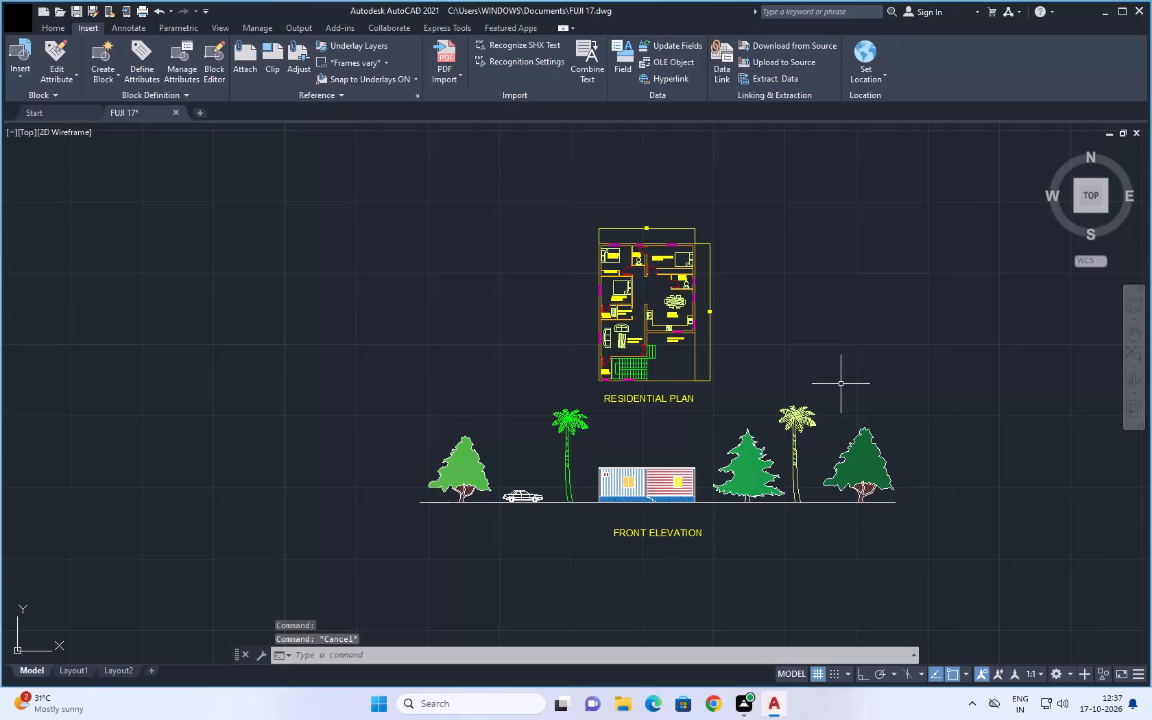
Examine the residential plan and the front elevation with its trees and car.
scroll(841, 384, up, 1)
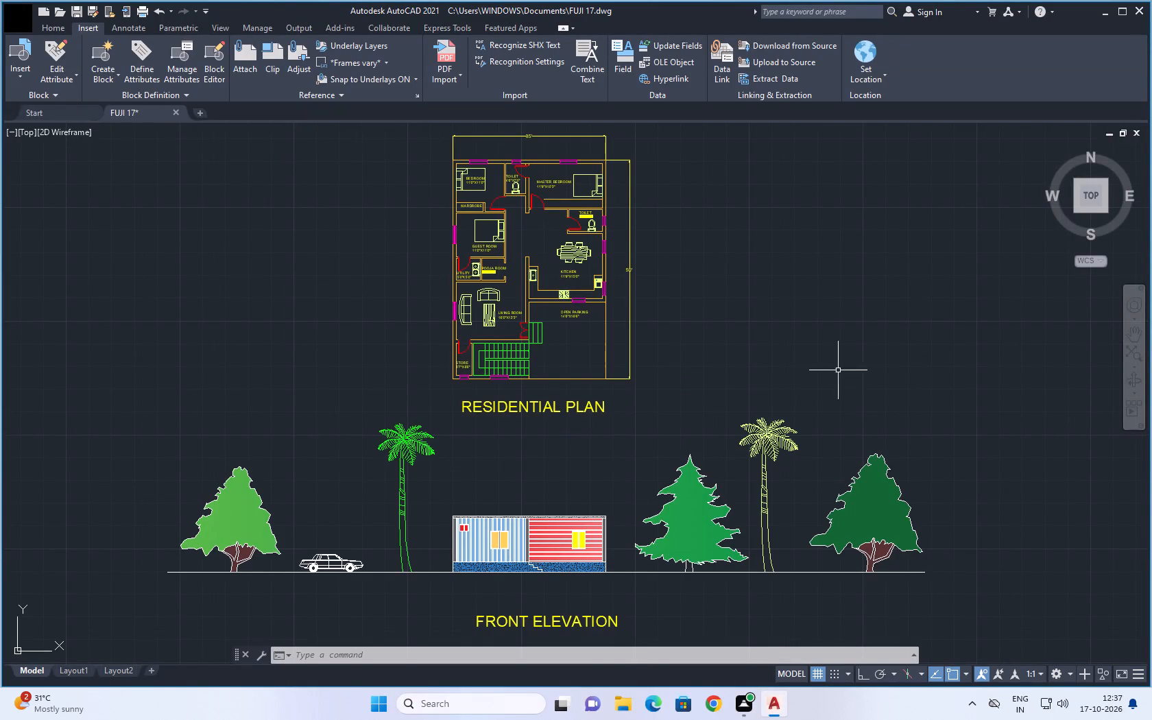
scroll(835, 348, down, 1)
middle_drag(881, 327, 833, 359)
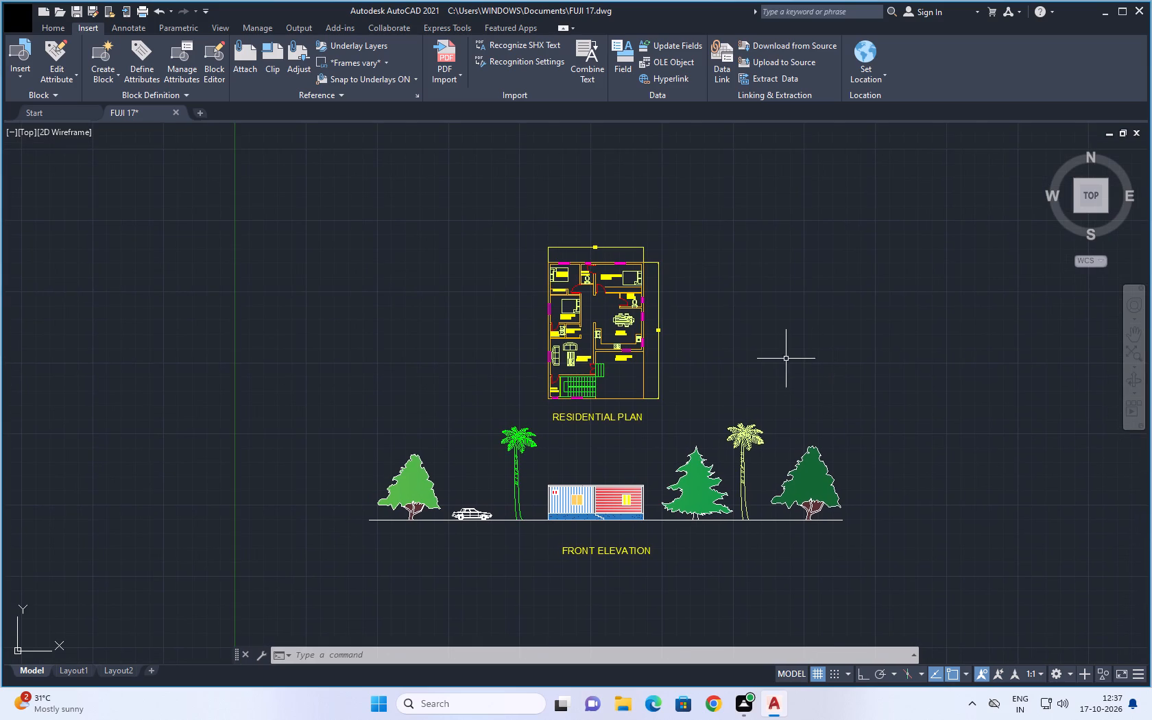
middle_drag(787, 341, 797, 331)
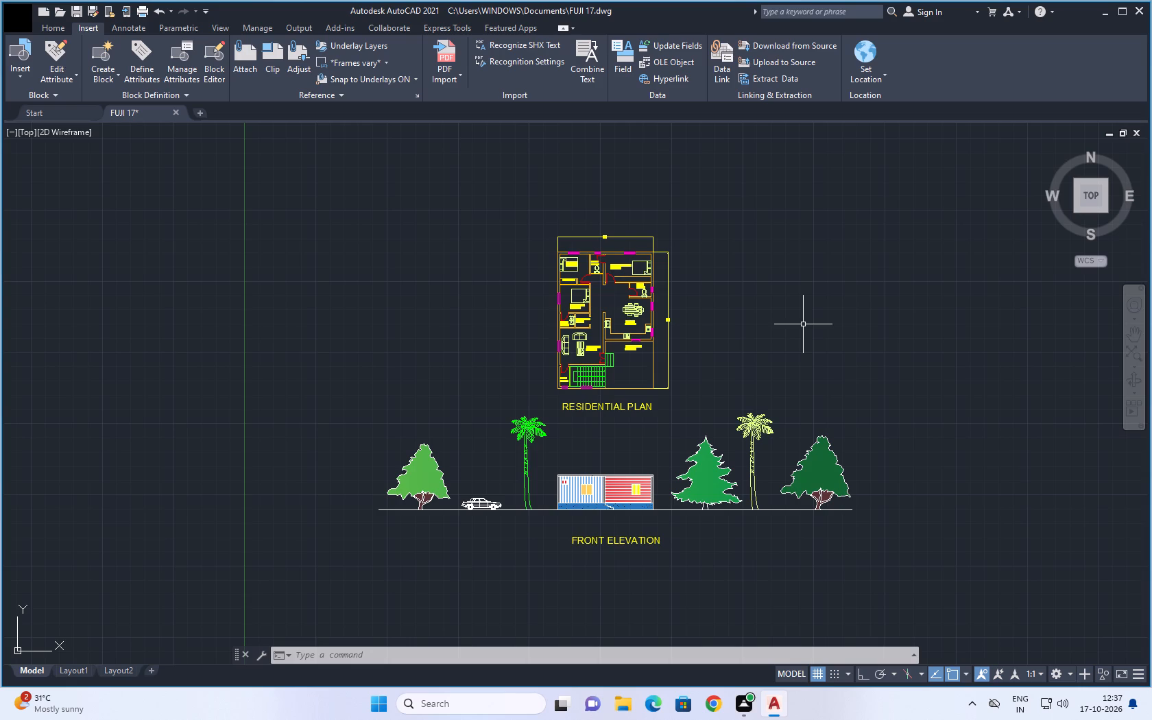
scroll(763, 579, up, 1)
middle_drag(751, 534, 818, 517)
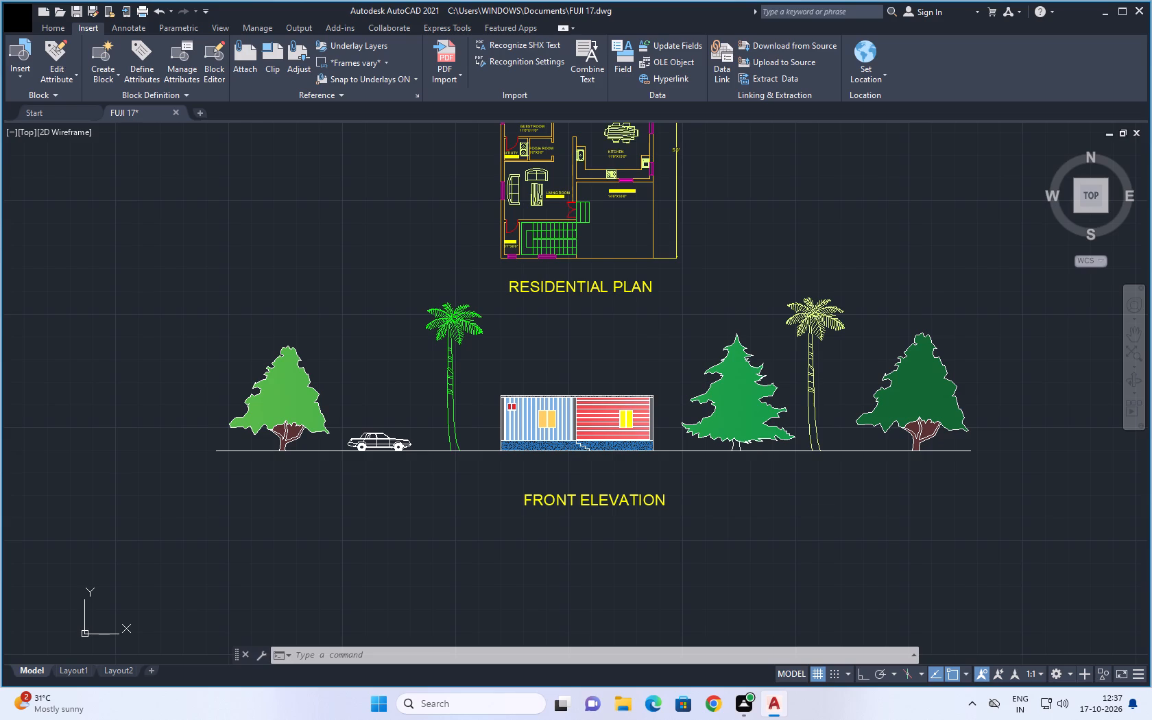
scroll(885, 324, down, 2)
middle_drag(925, 301, 744, 338)
scroll(742, 339, up, 1)
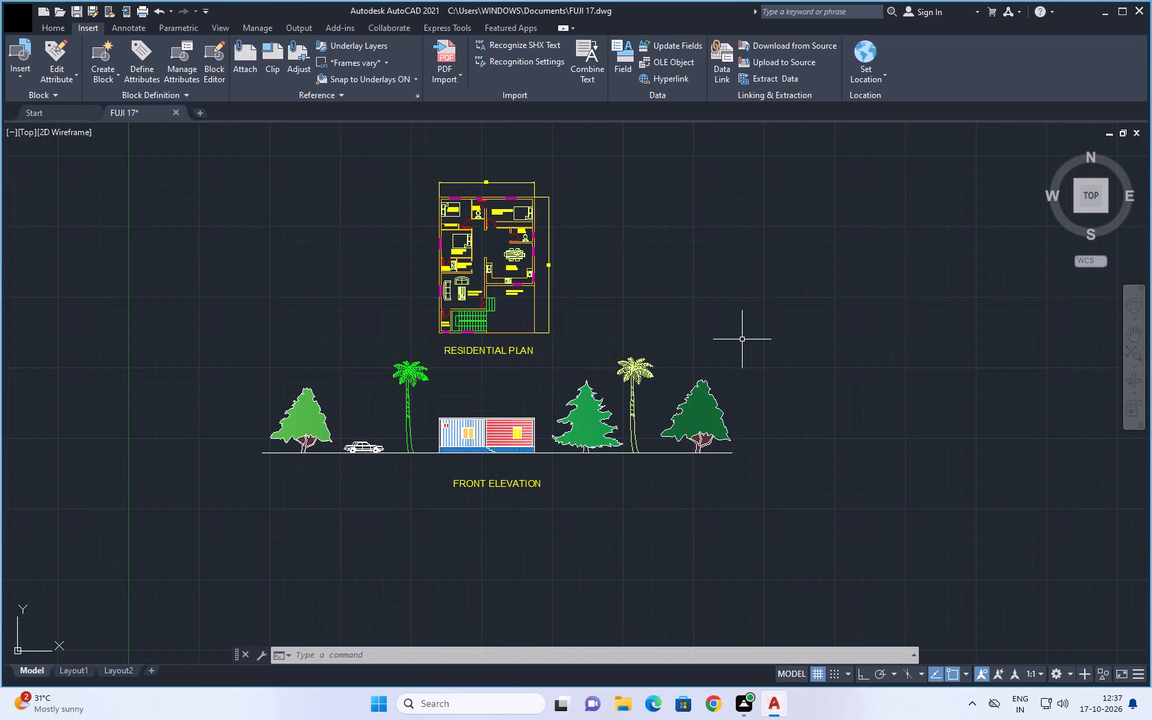
middle_drag(743, 339, 781, 361)
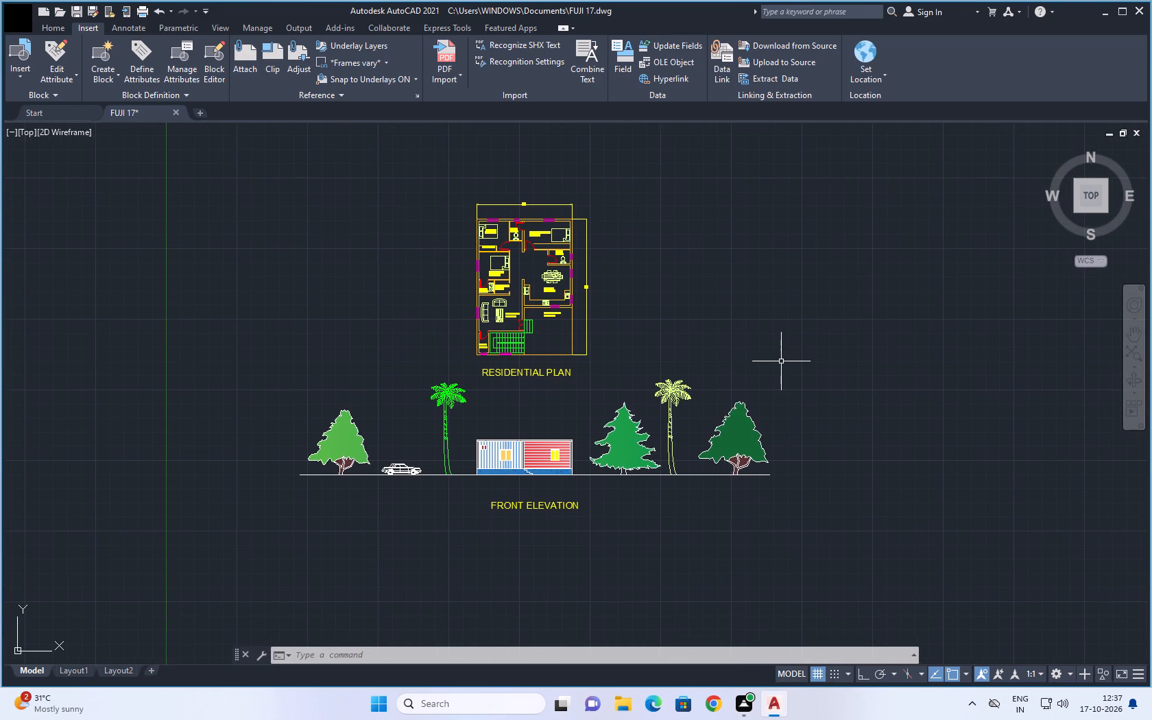
key(Escape)
key(Escape)
middle_drag(766, 350, 760, 307)
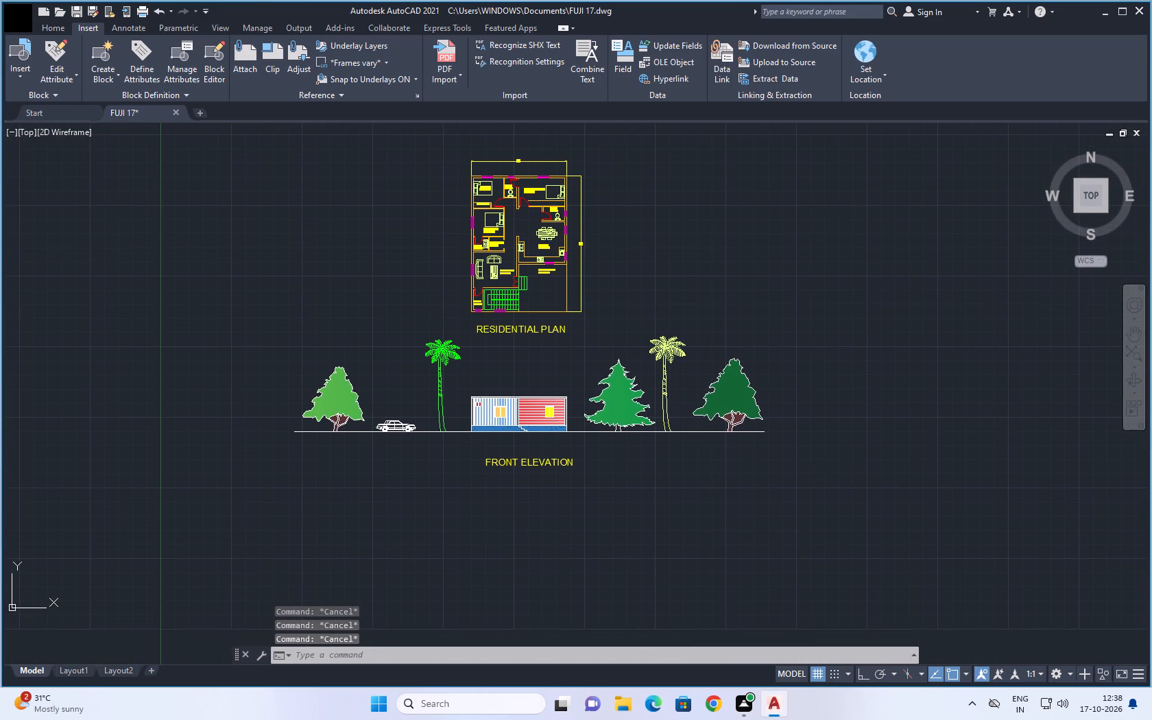
middle_drag(791, 282, 765, 325)
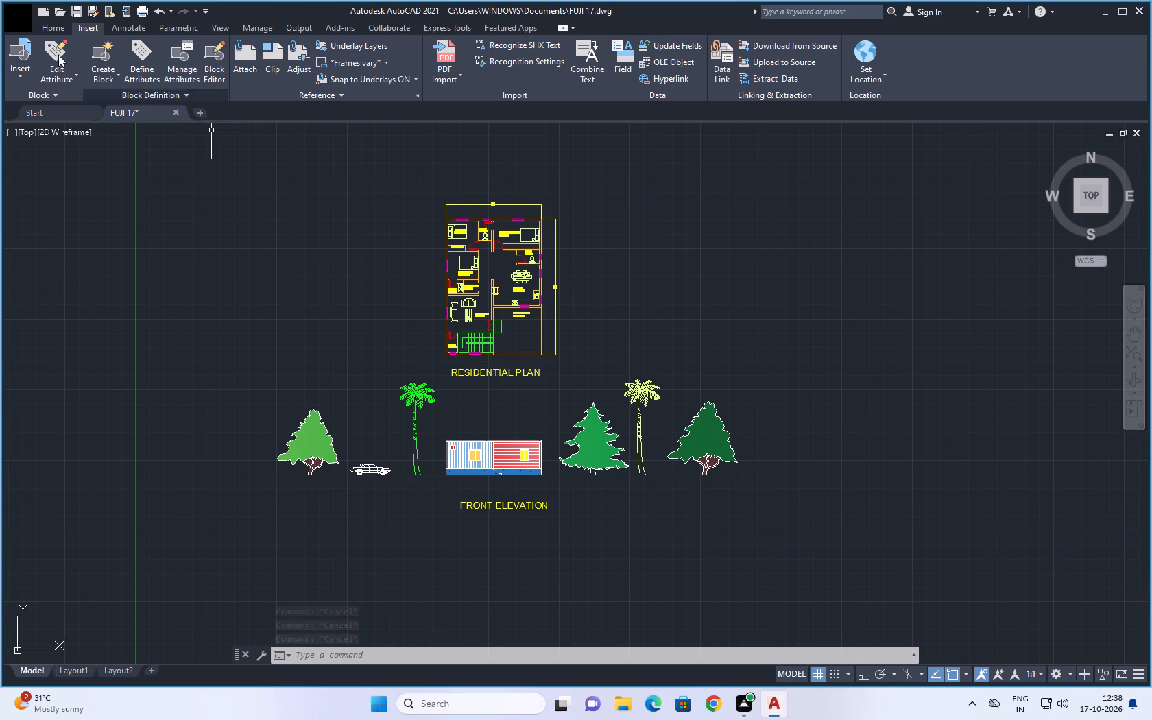
Draw a nearly square rectangle in the empty space to the east of the residential plan.
click(58, 24)
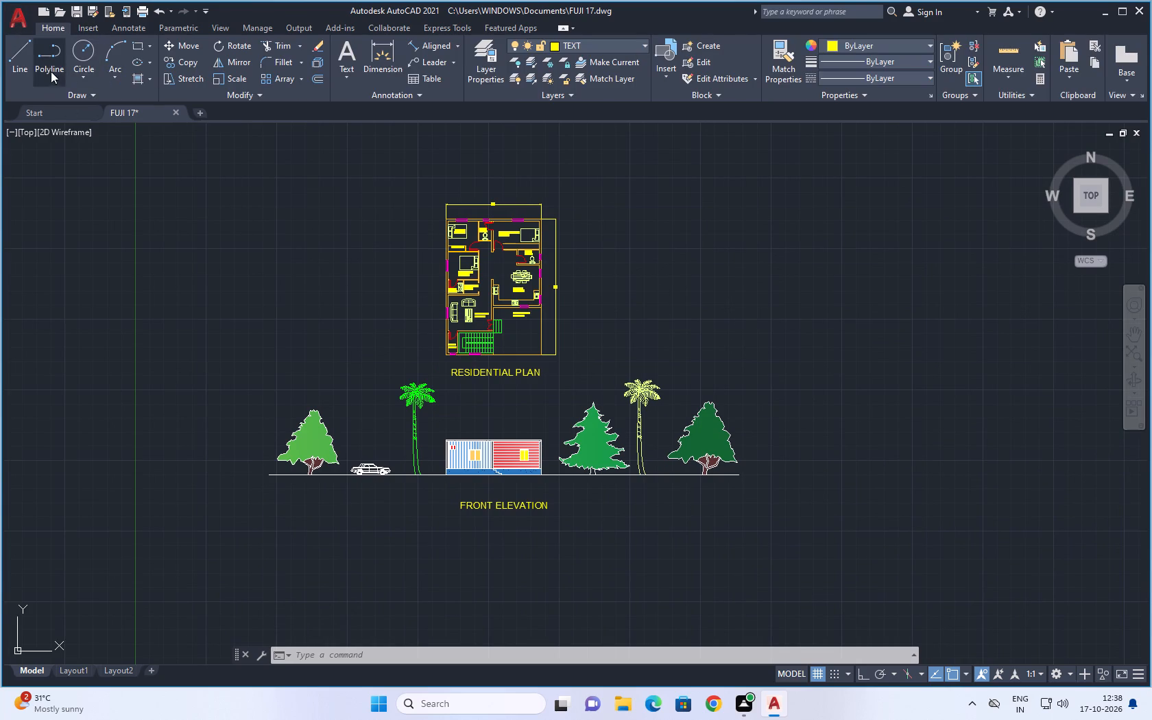
click(132, 43)
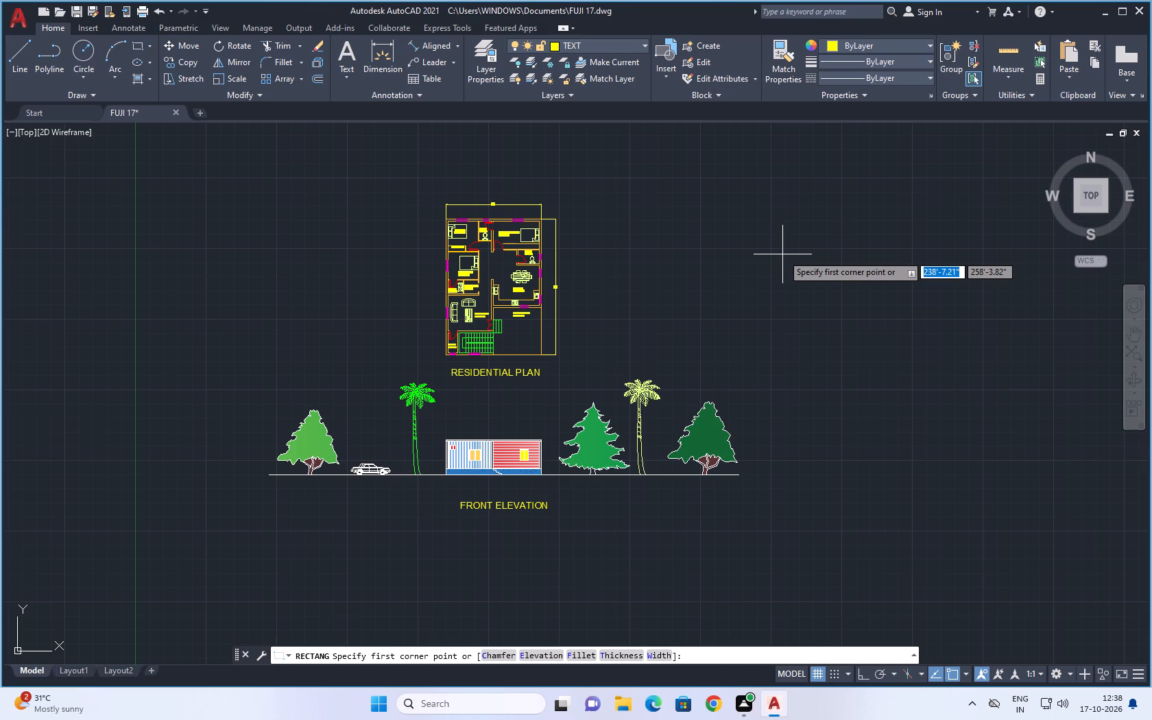
click(782, 254)
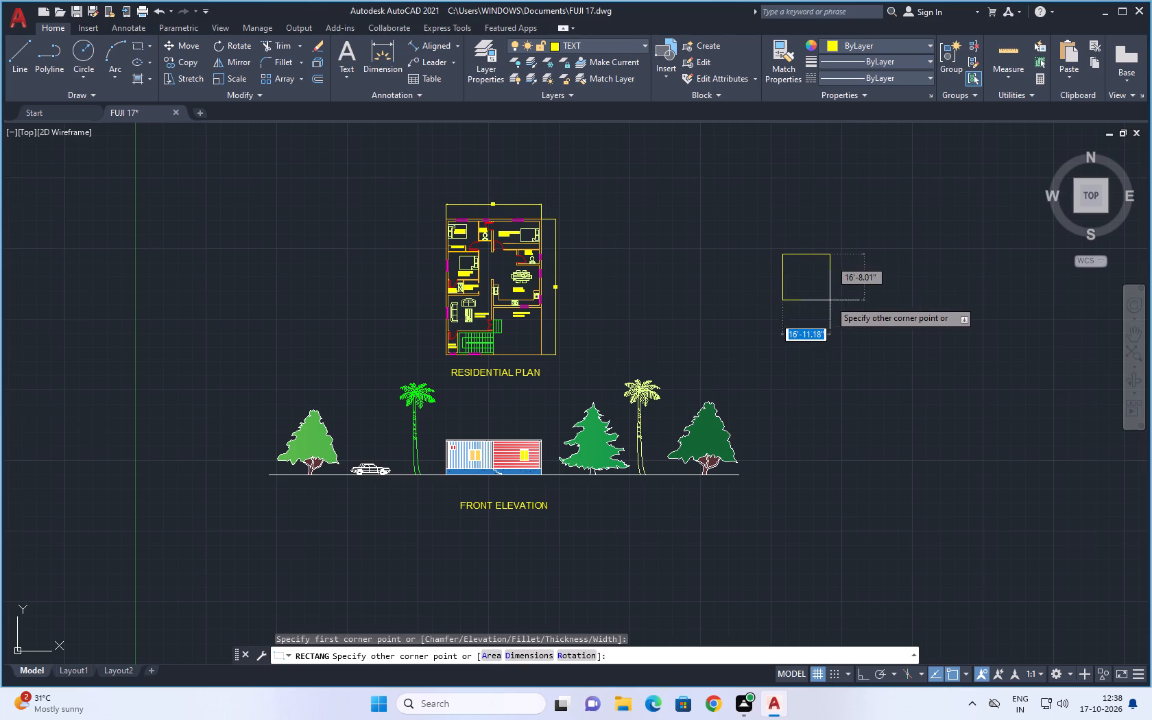
click(841, 309)
click(867, 347)
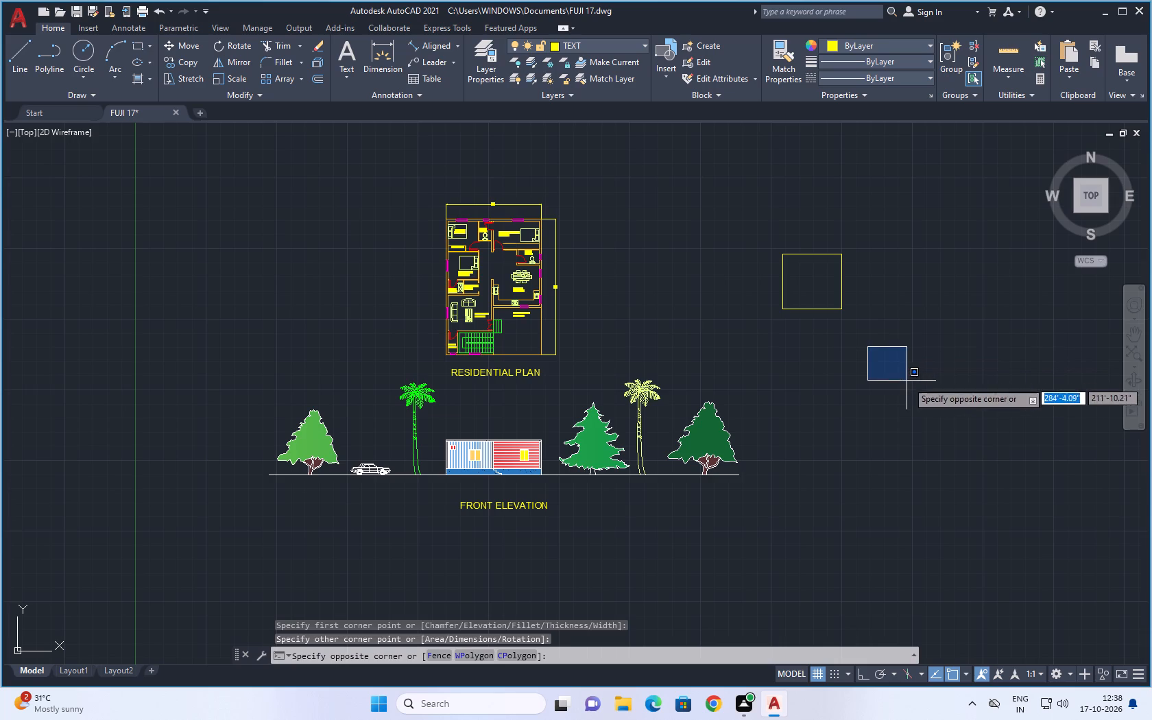
click(913, 385)
middle_drag(897, 378, 796, 382)
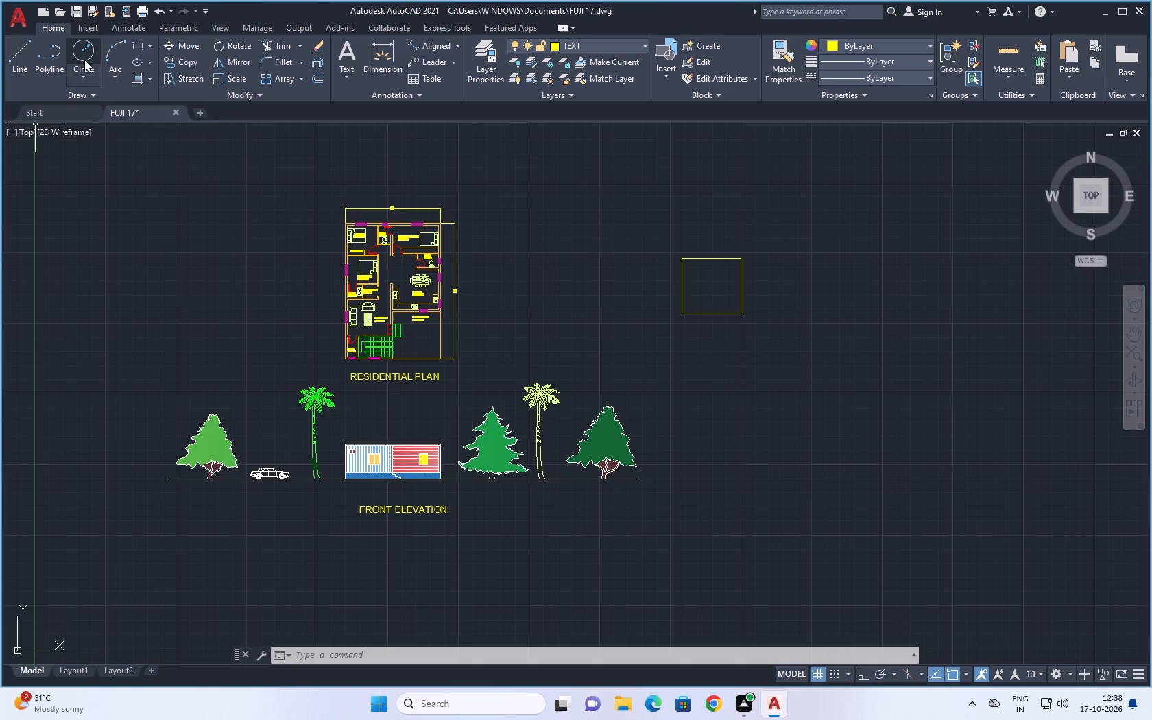
Draw a second, slightly smaller rectangle just below the first one, offset a little to the east.
click(134, 49)
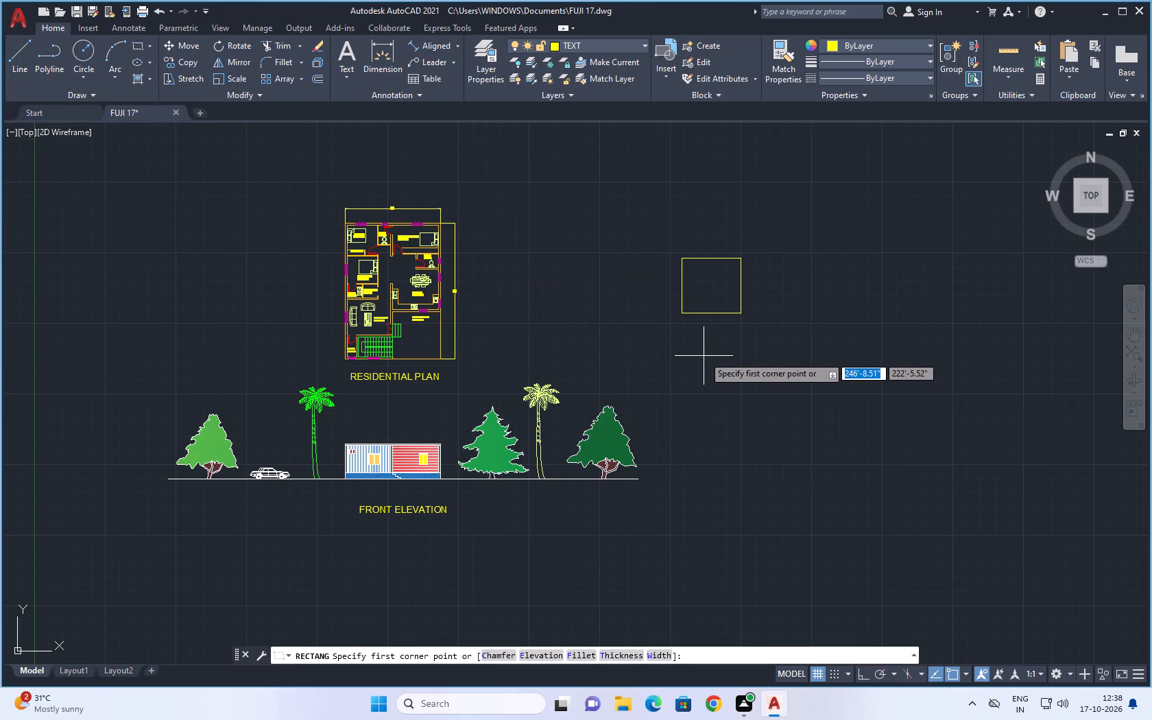
click(717, 333)
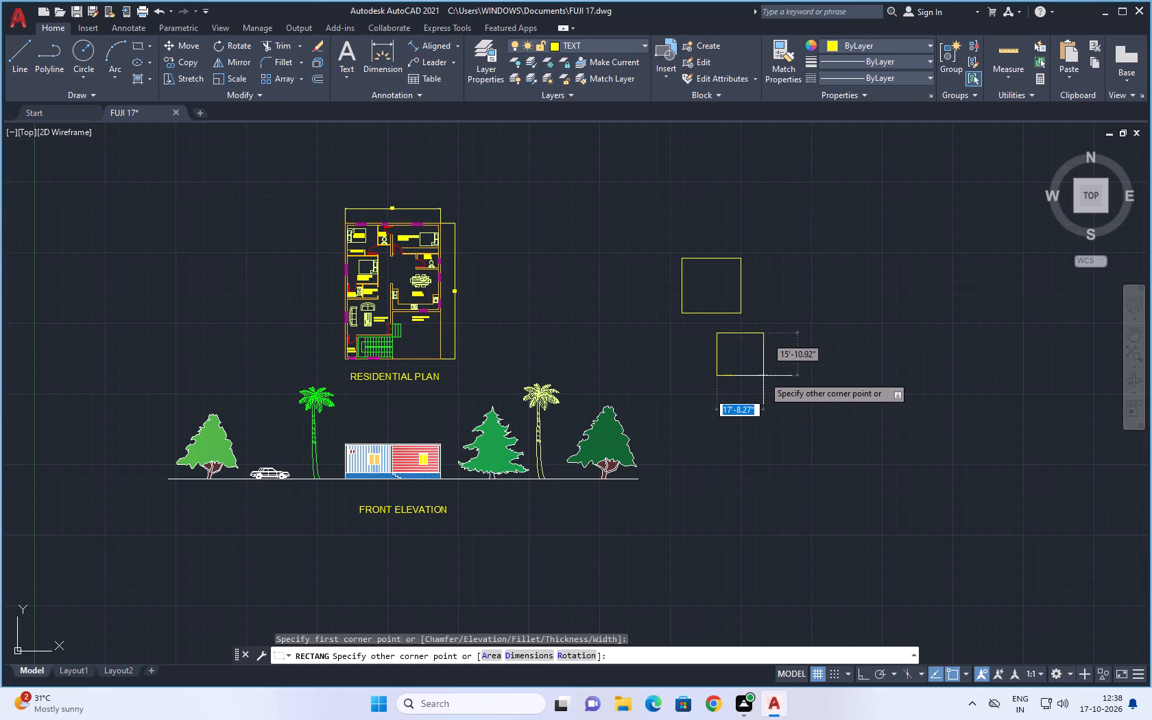
click(761, 381)
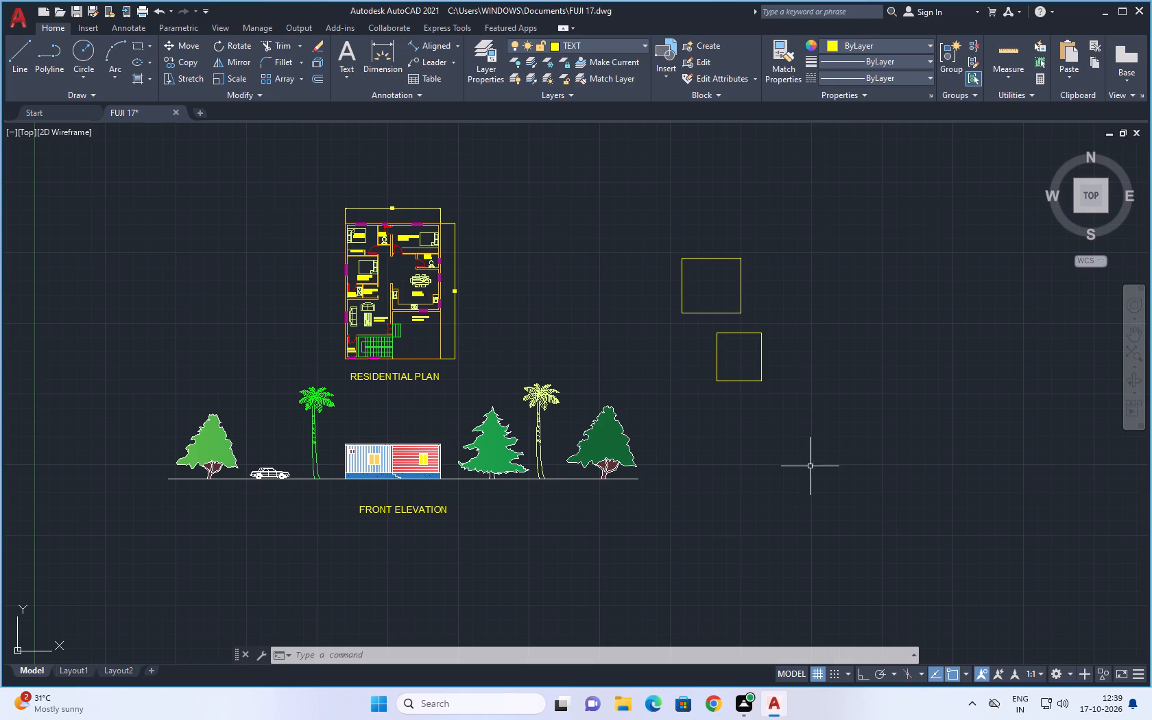
Draw a circle in the empty space to the west of the residential plan, sized freehand.
middle_drag(804, 464, 677, 511)
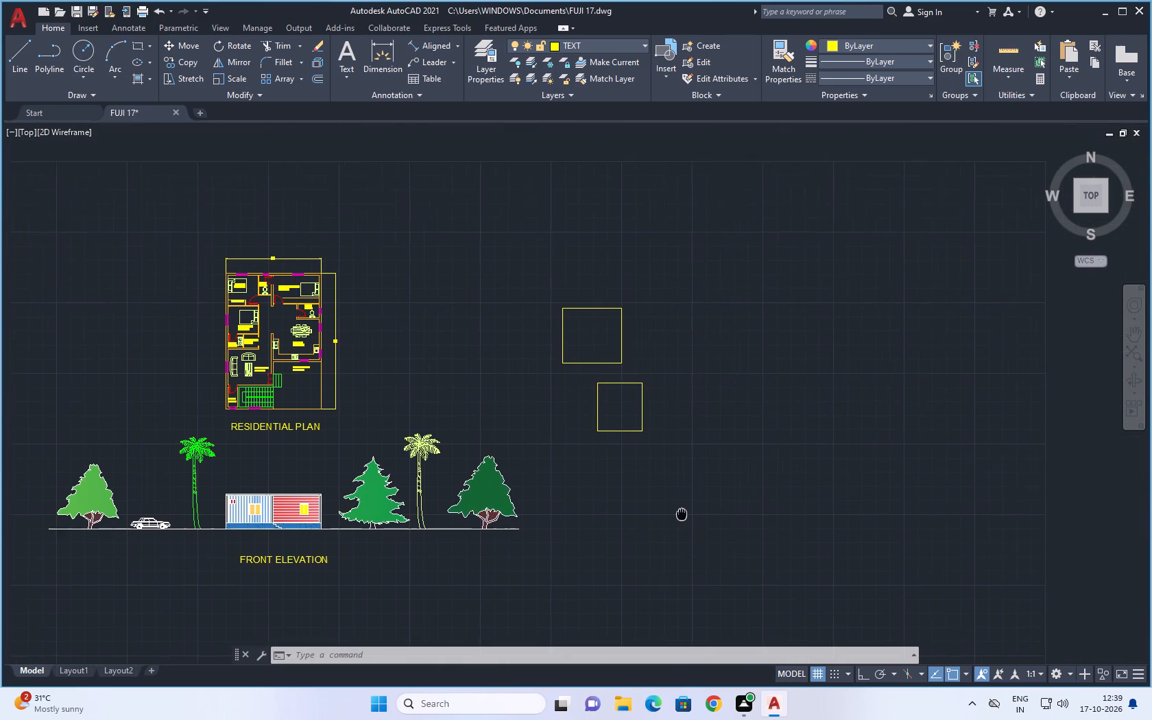
middle_drag(677, 511, 629, 478)
scroll(629, 478, up, 1)
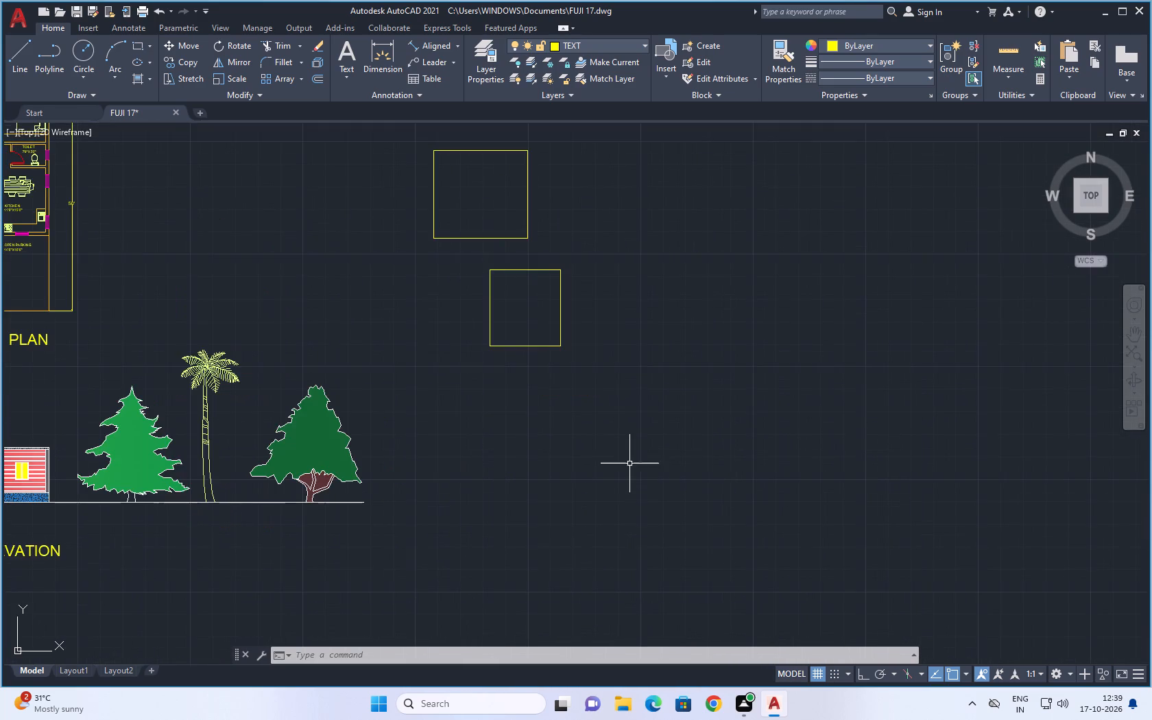
middle_drag(627, 437, 695, 525)
scroll(705, 503, down, 1)
middle_drag(740, 457, 731, 493)
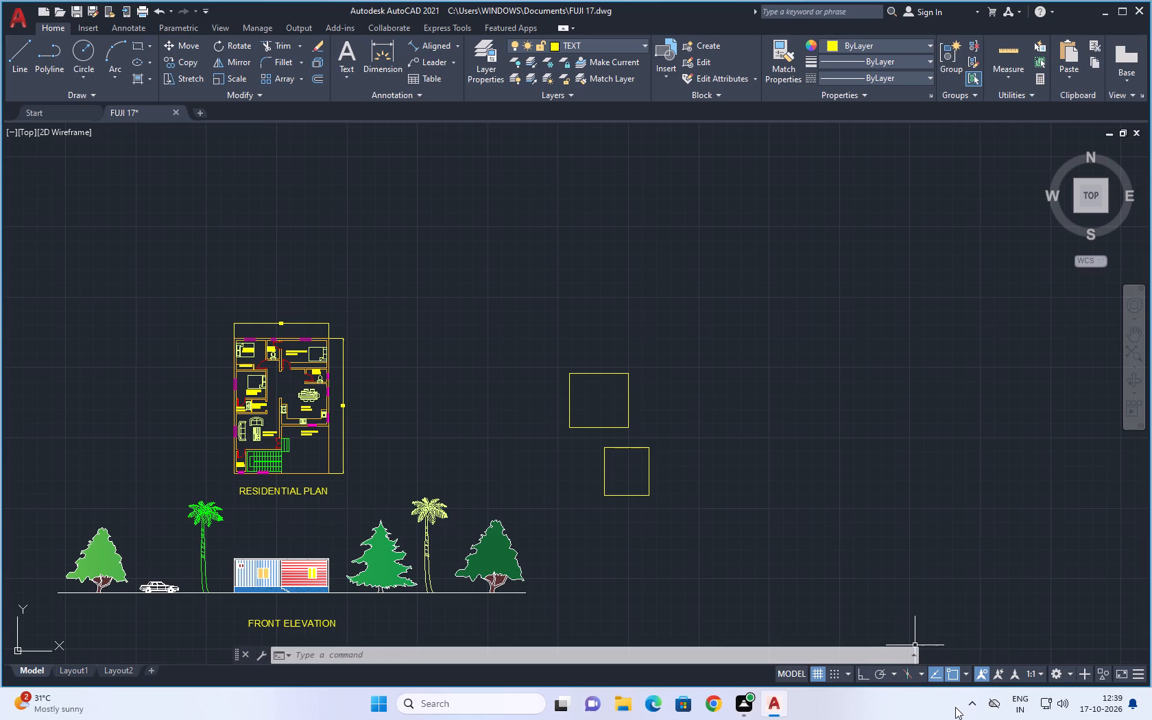
middle_drag(760, 552, 838, 398)
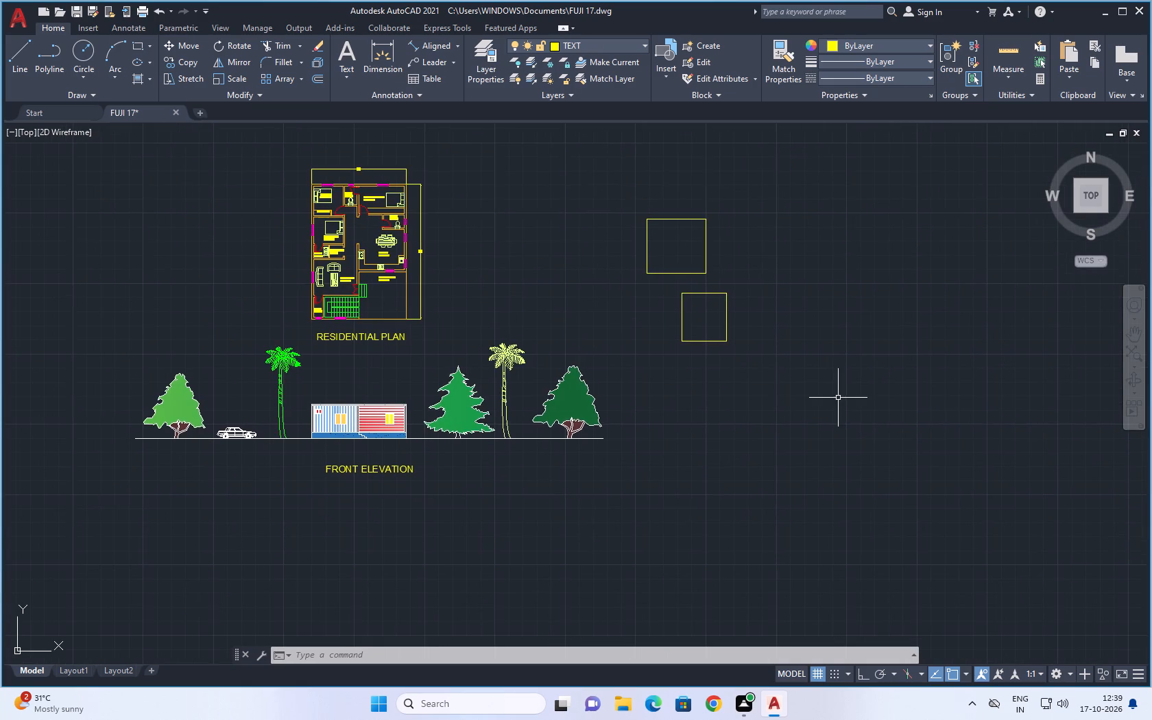
scroll(820, 399, down, 1)
middle_drag(781, 447, 839, 538)
scroll(460, 341, up, 2)
middle_drag(597, 405, 582, 387)
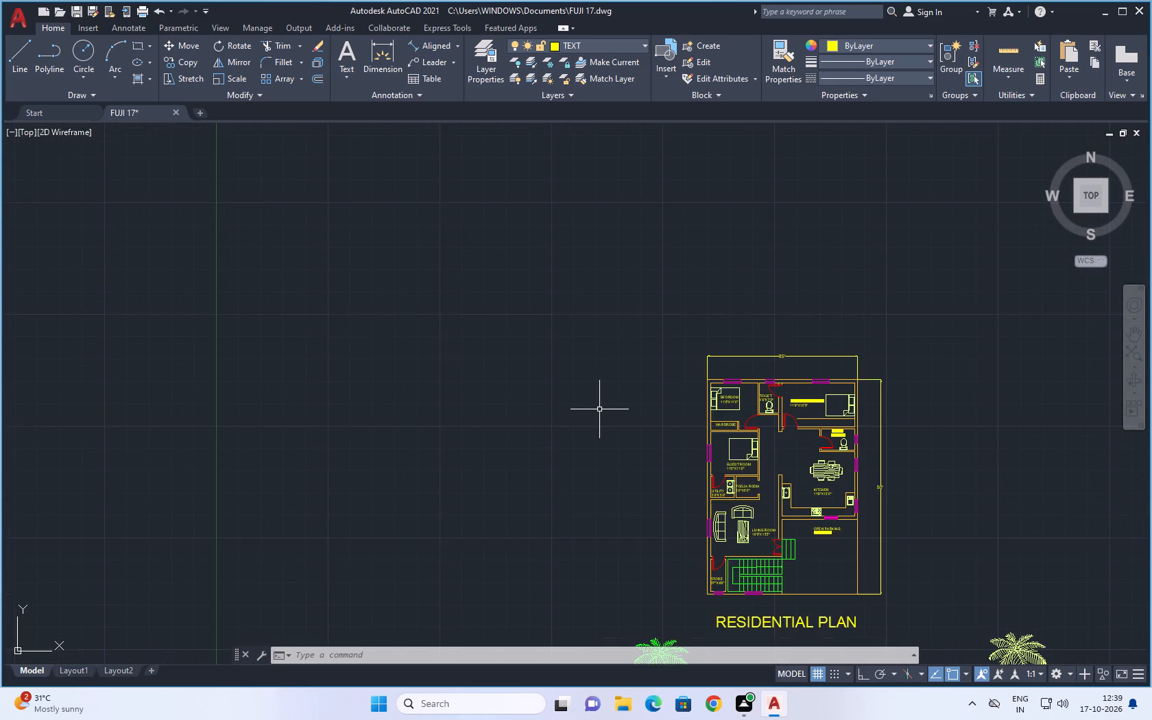
middle_drag(582, 387, 457, 274)
click(87, 50)
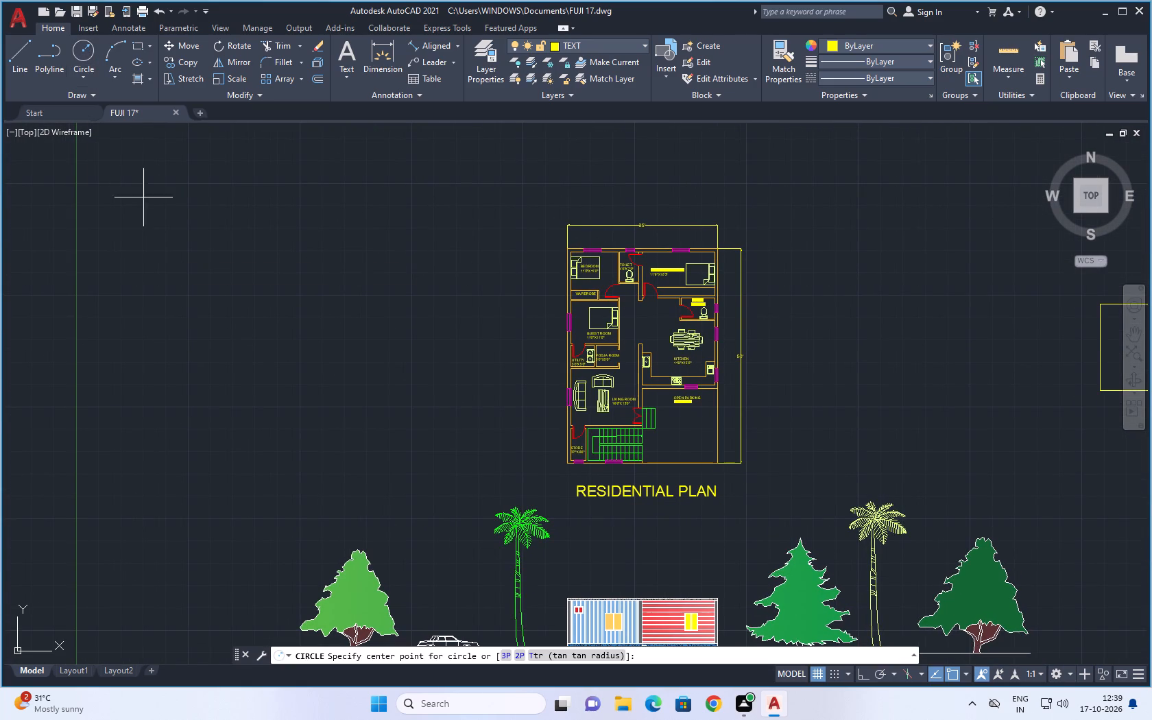
click(289, 347)
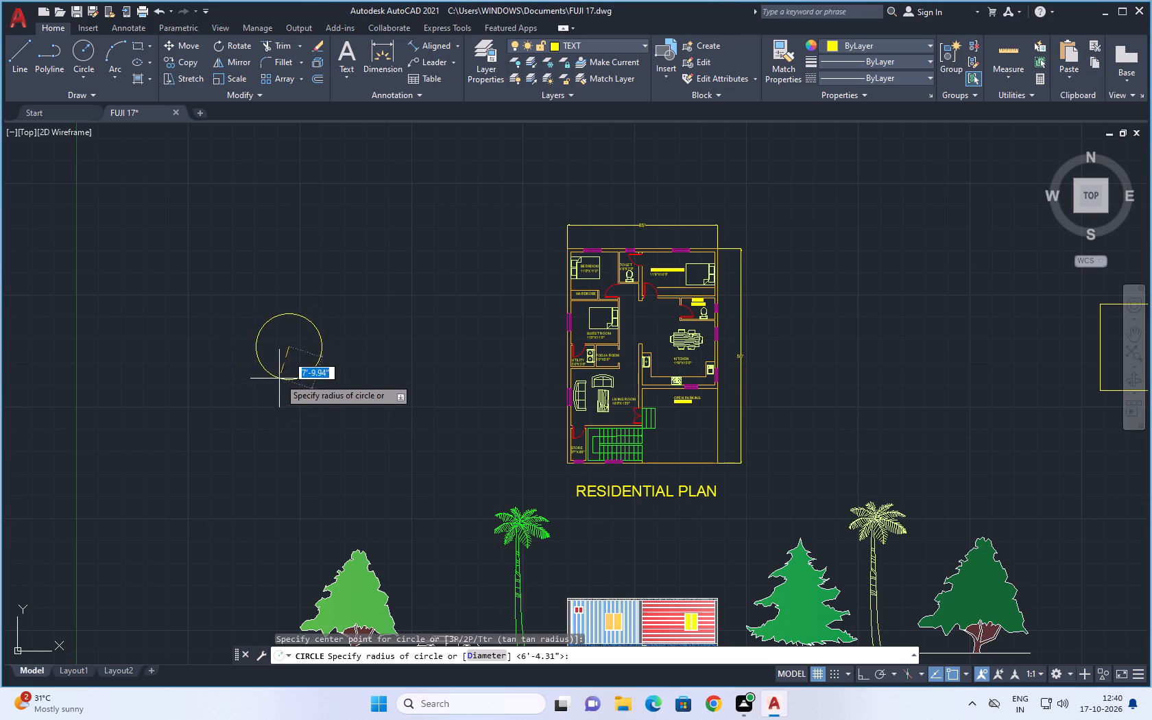
click(241, 376)
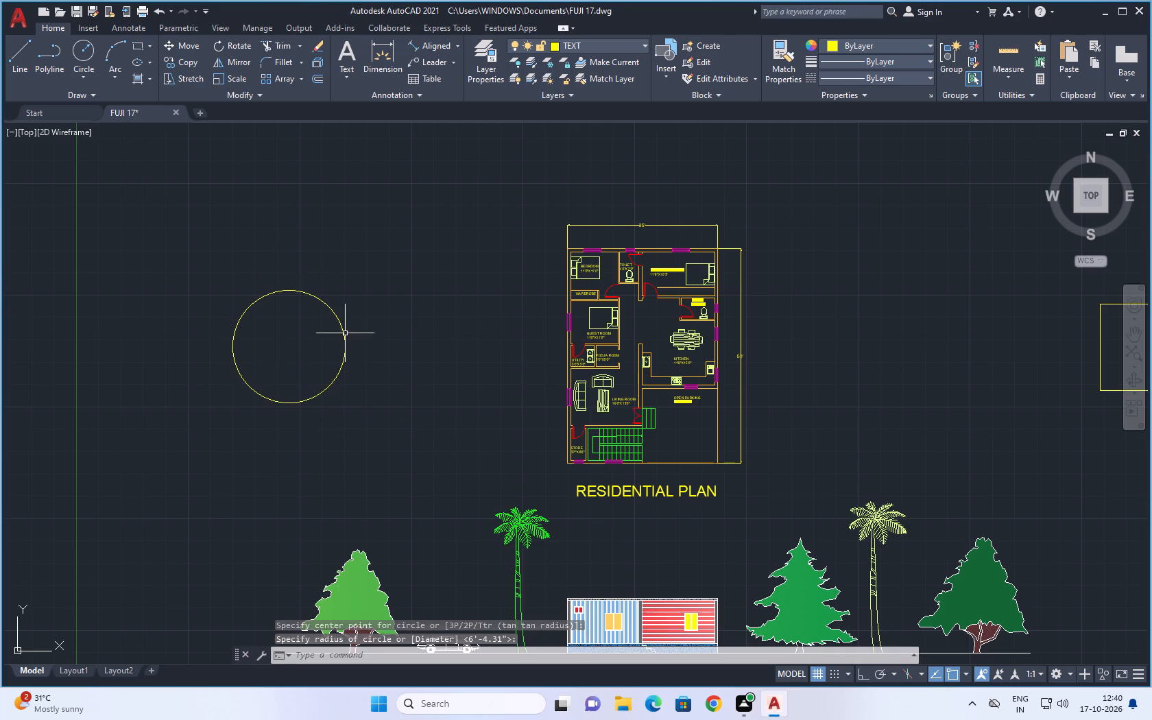
Draw a tall, narrow rectangle to the east of the two nearly square rectangles.
scroll(346, 333, down, 1)
middle_drag(374, 304, 254, 376)
scroll(549, 333, down, 1)
middle_drag(560, 333, 367, 293)
scroll(512, 407, up, 1)
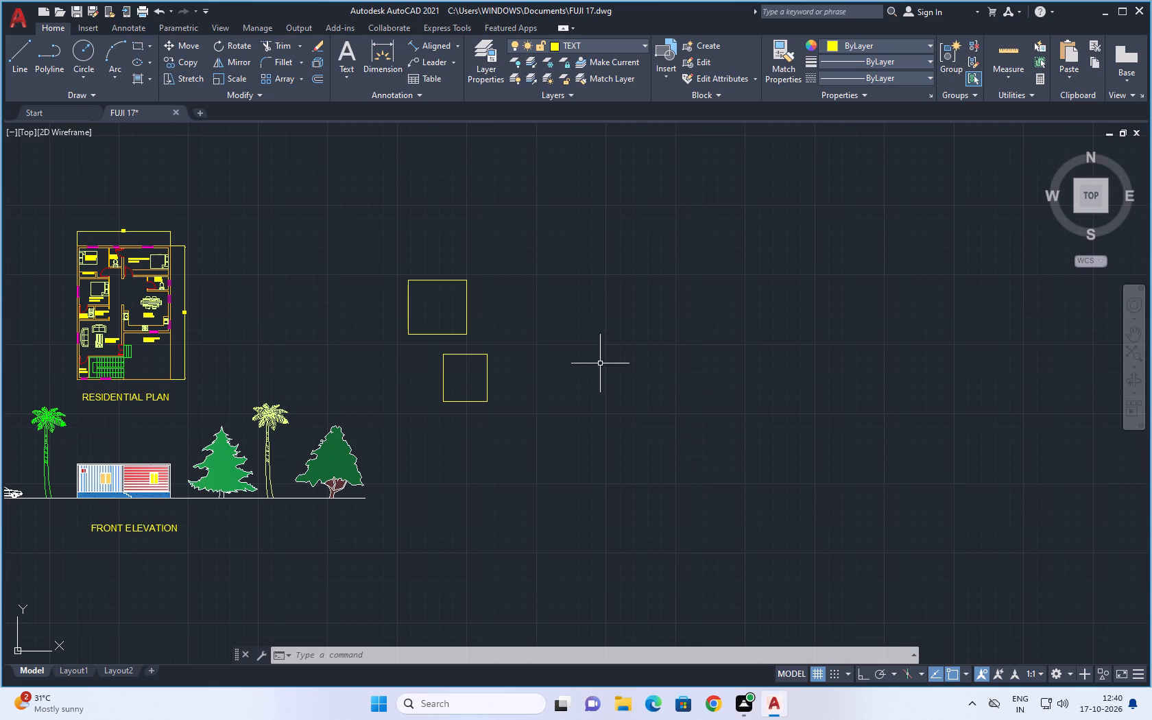
click(579, 340)
click(637, 396)
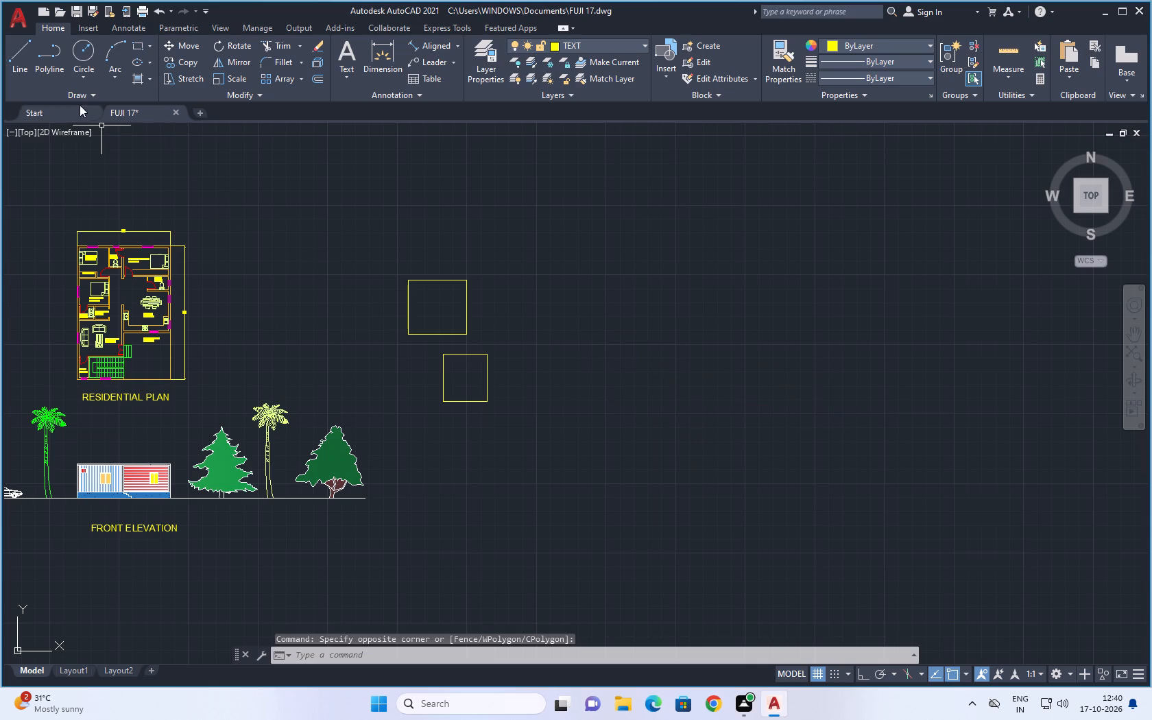
click(138, 44)
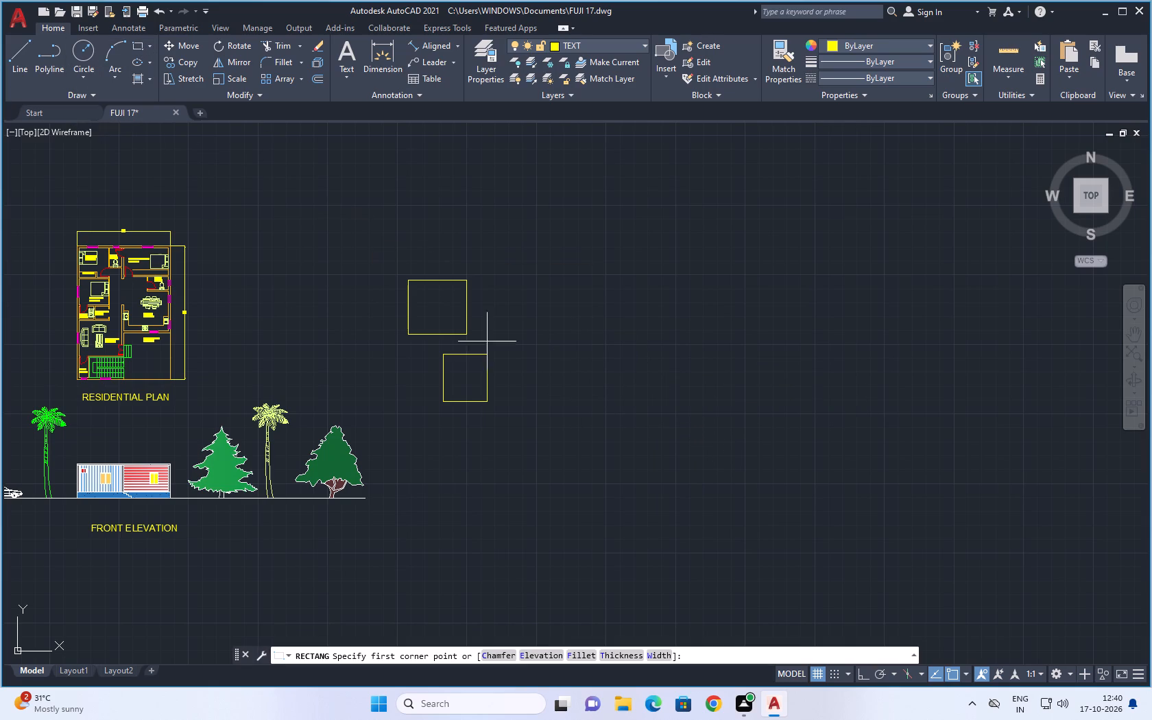
scroll(450, 475, up, 1)
middle_drag(422, 448, 452, 514)
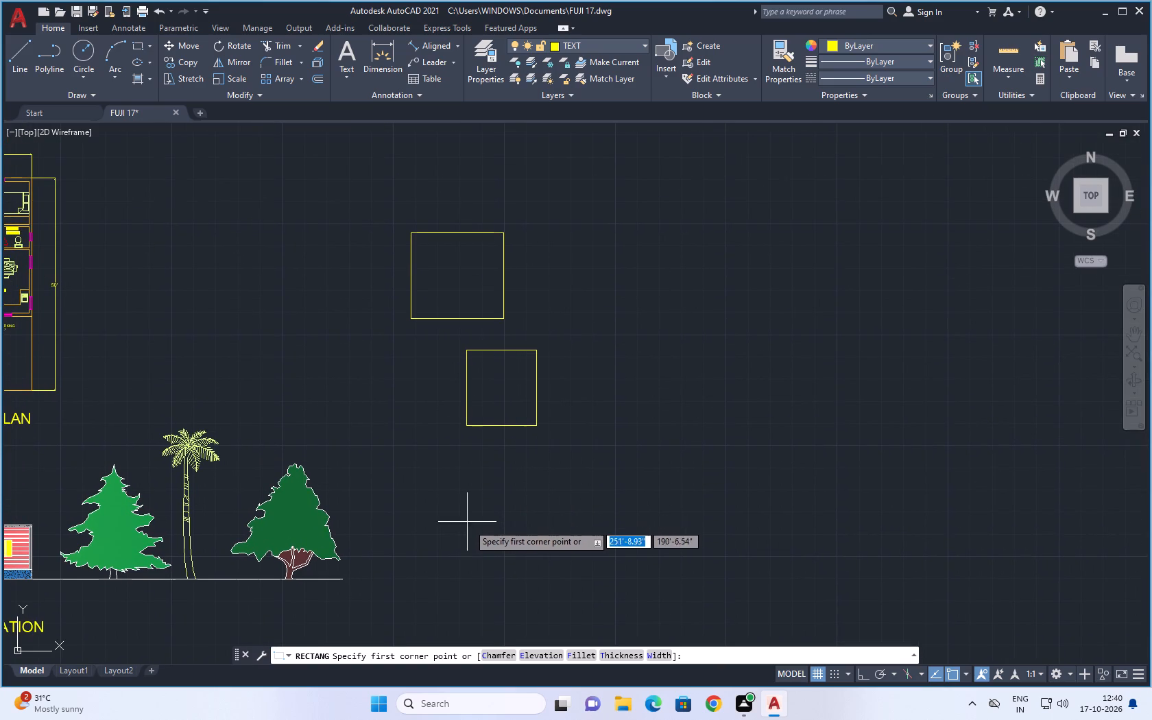
scroll(489, 538, down, 1)
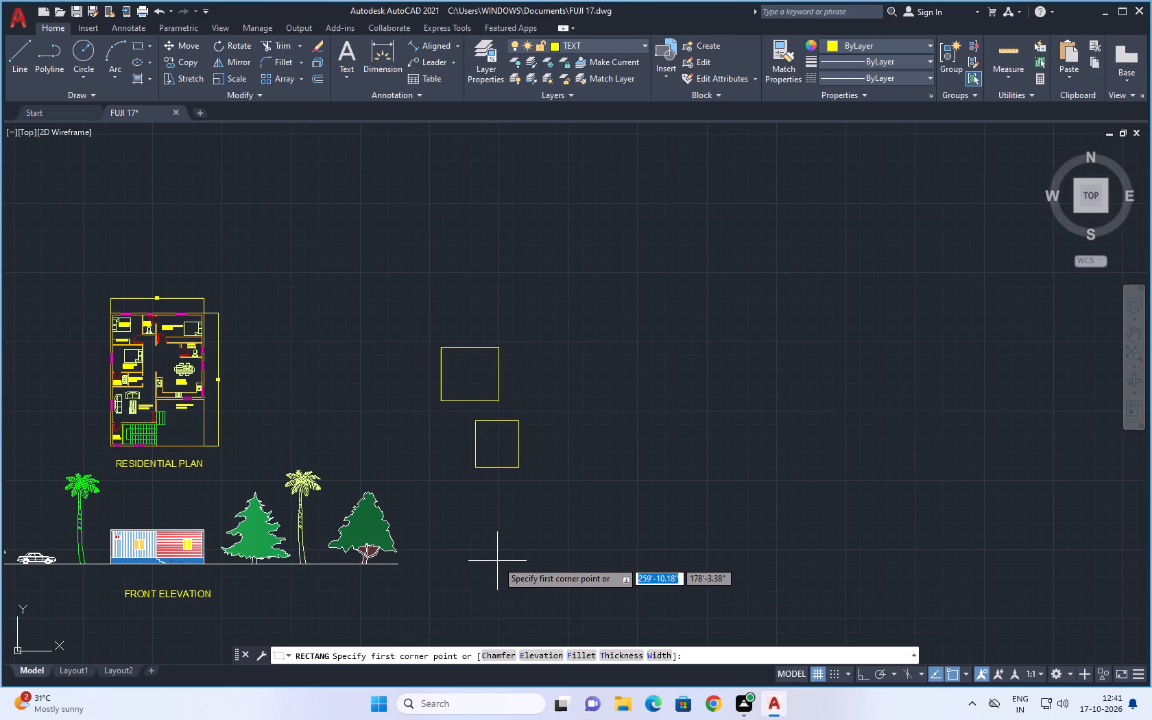
scroll(503, 561, down, 1)
middle_drag(518, 529, 484, 457)
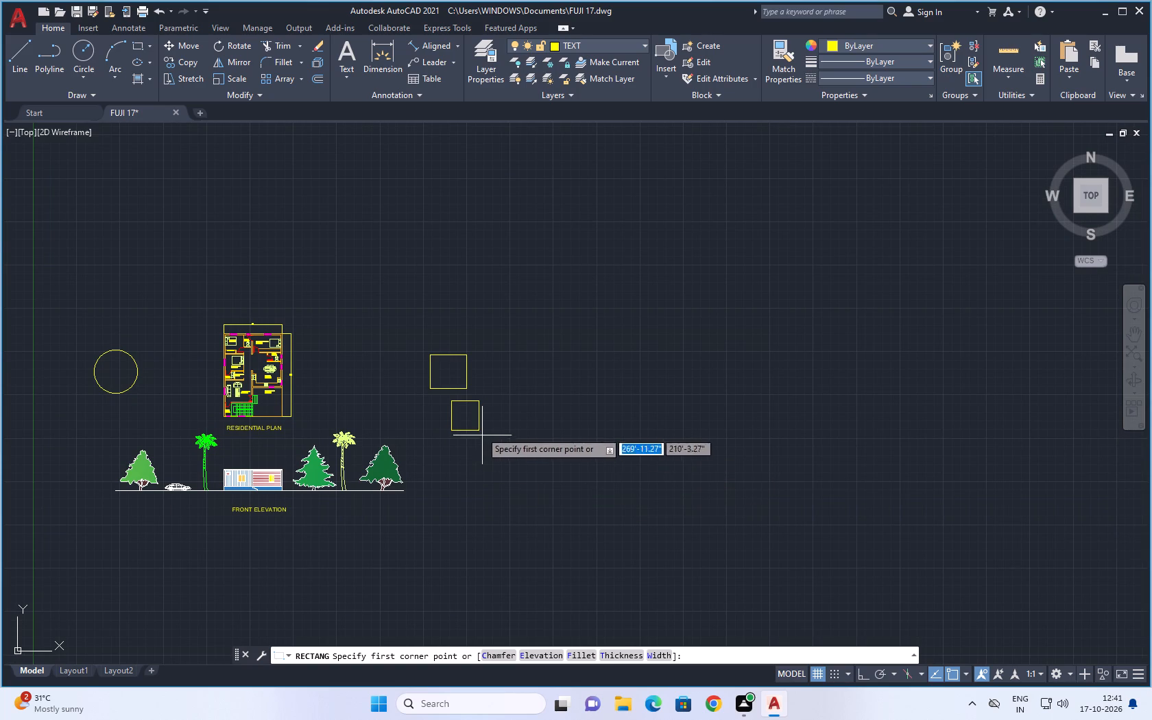
click(521, 372)
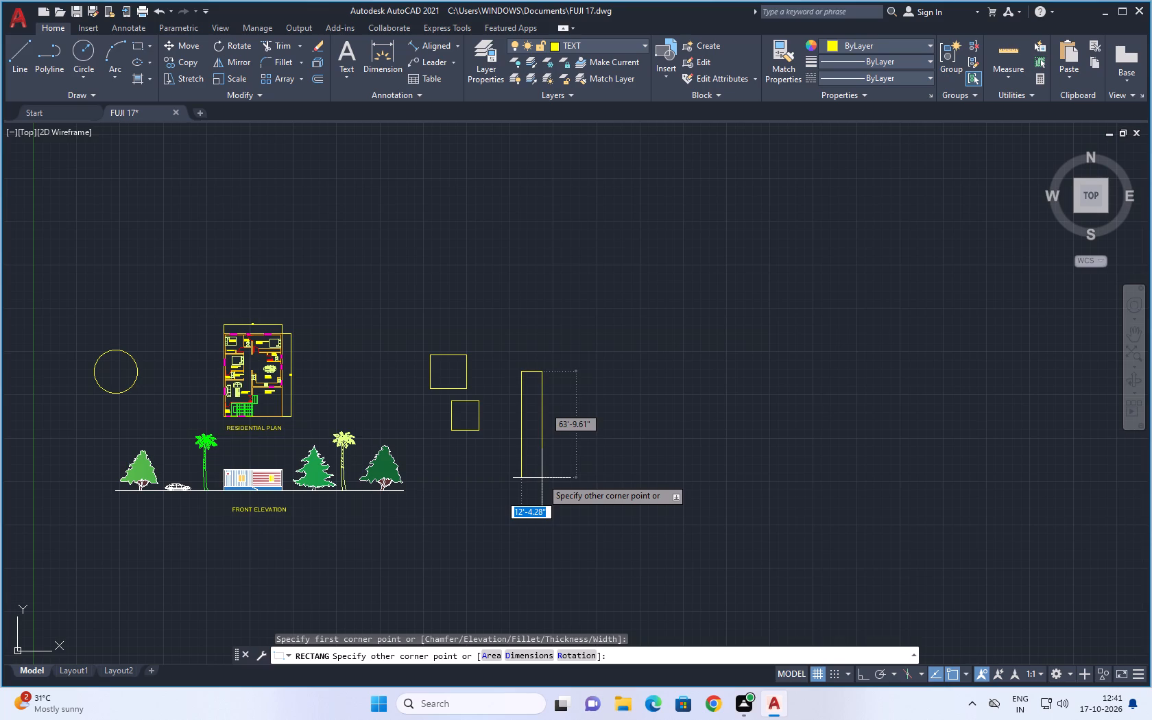
click(538, 458)
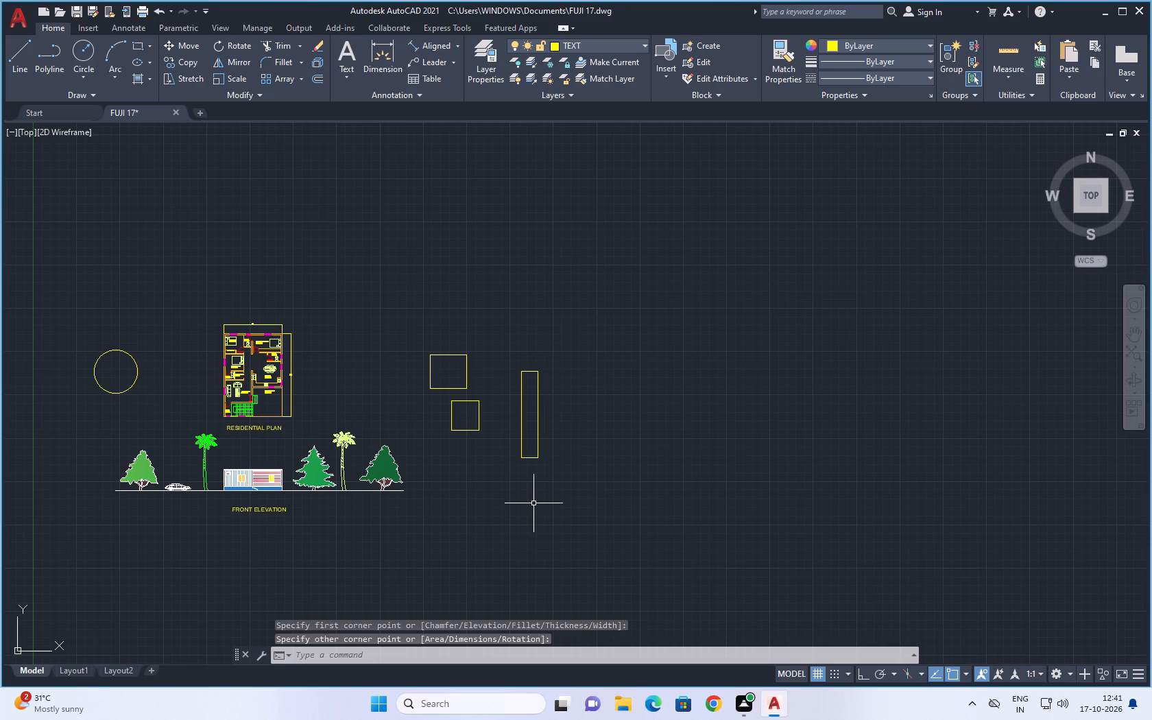
Draw a long, horizontal rectangle about 100' by 18' in the empty space north of the residential plan.
scroll(499, 490, up, 1)
middle_drag(469, 450, 653, 533)
scroll(472, 450, down, 1)
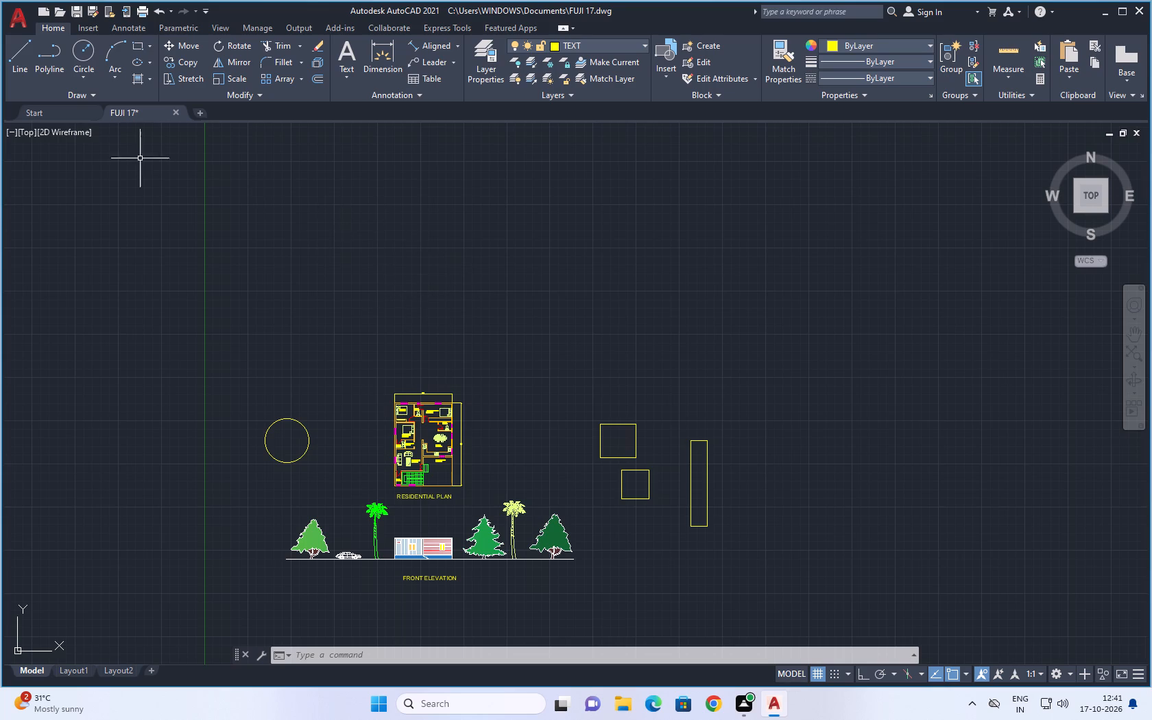
click(136, 43)
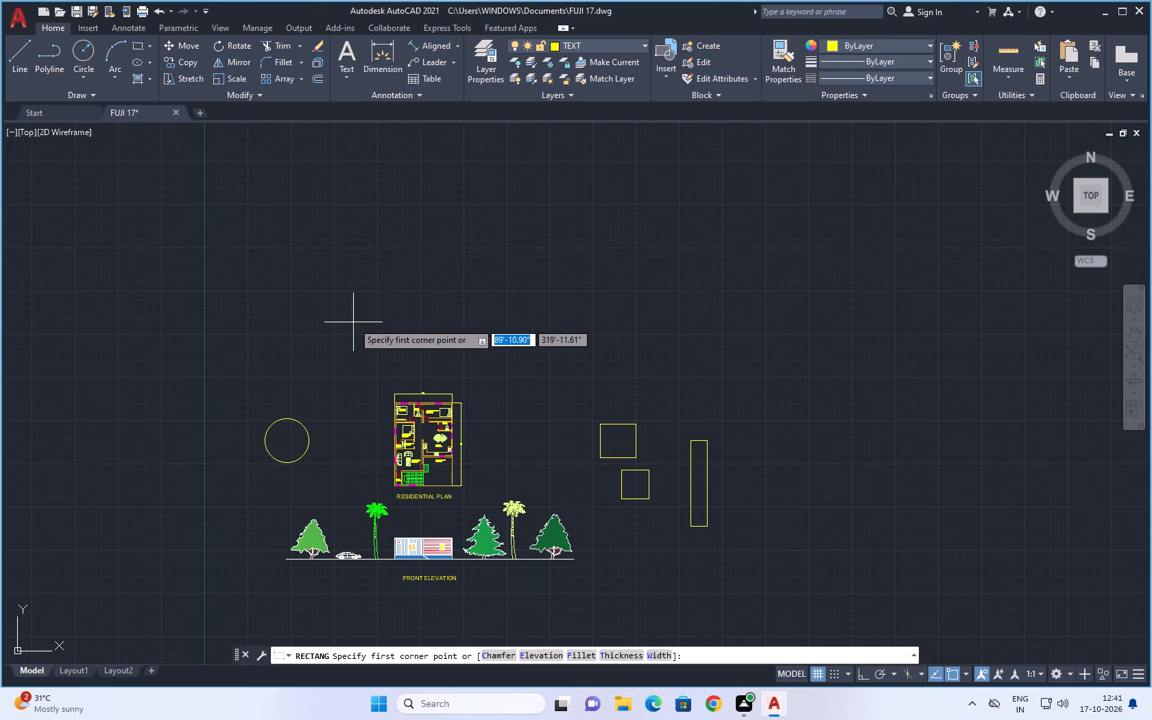
click(358, 319)
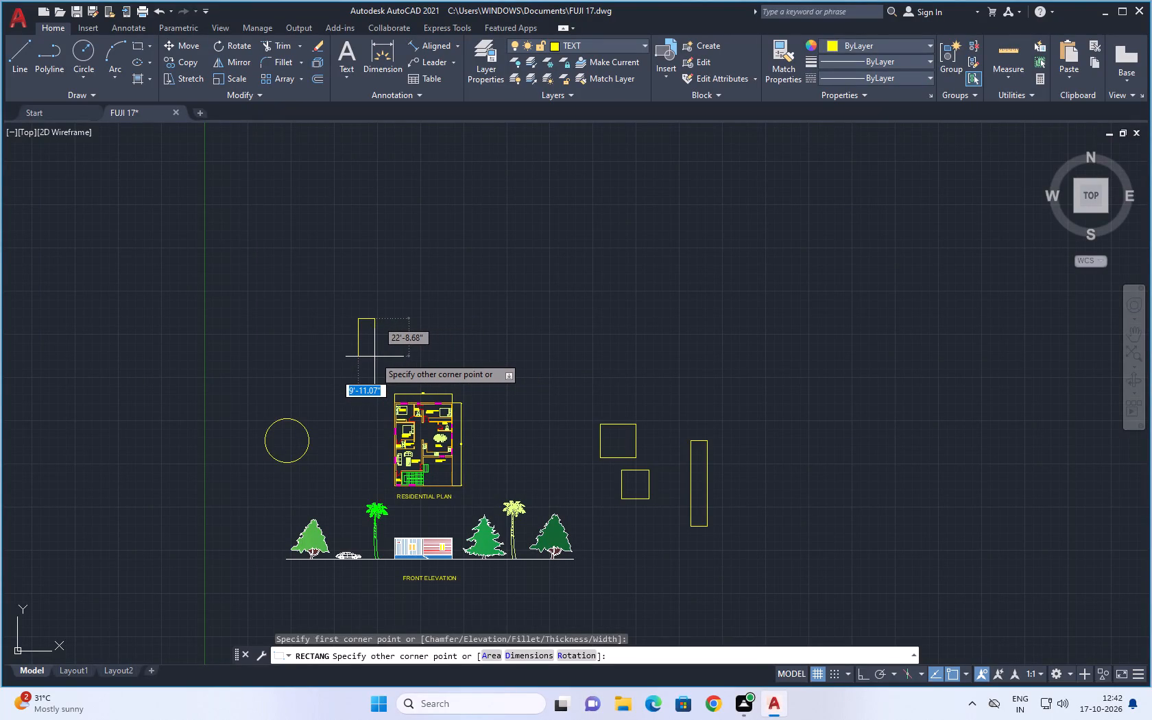
scroll(374, 357, up, 1)
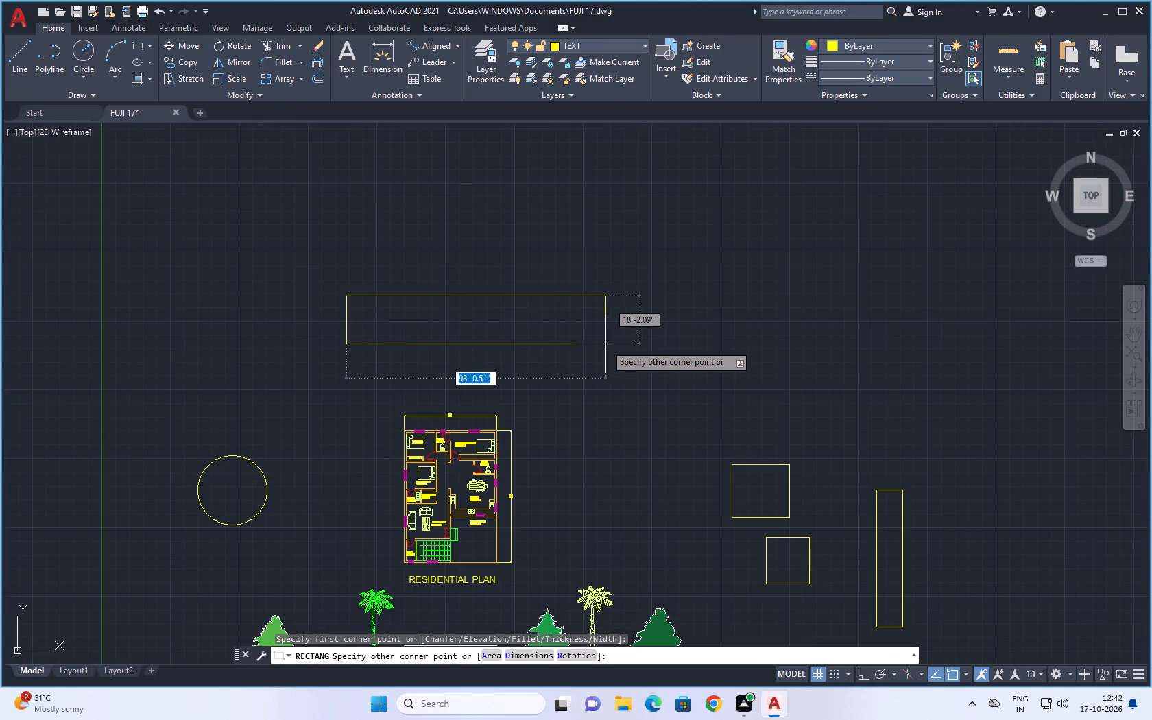
click(612, 344)
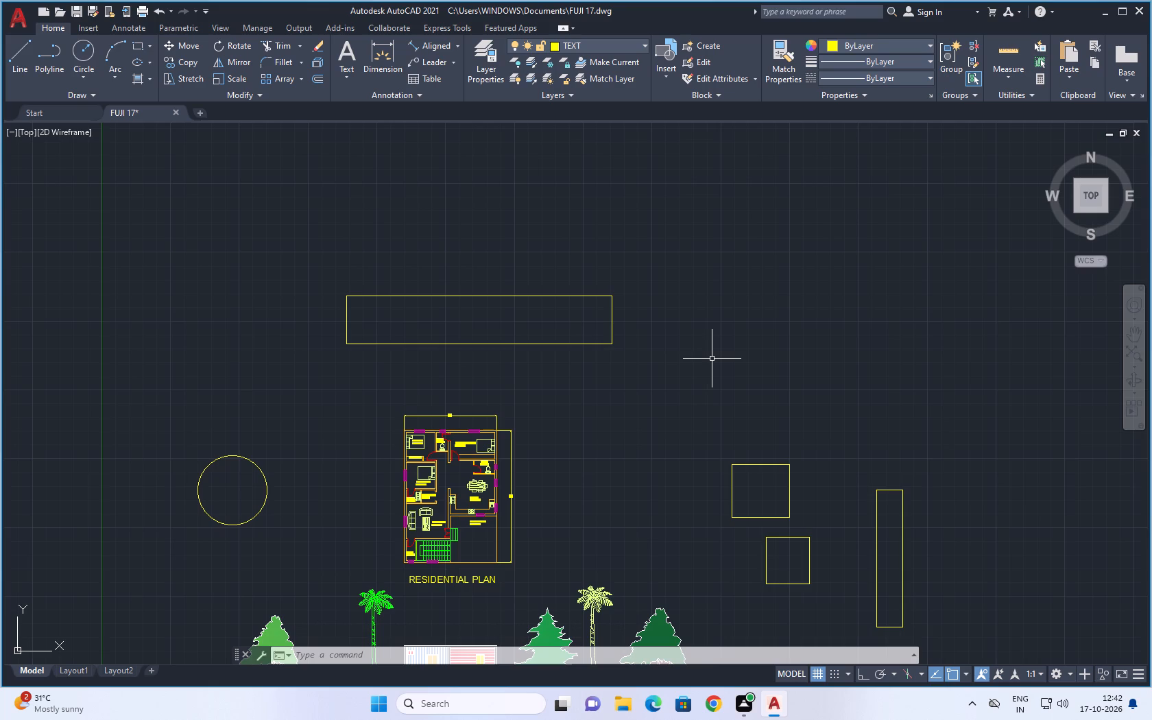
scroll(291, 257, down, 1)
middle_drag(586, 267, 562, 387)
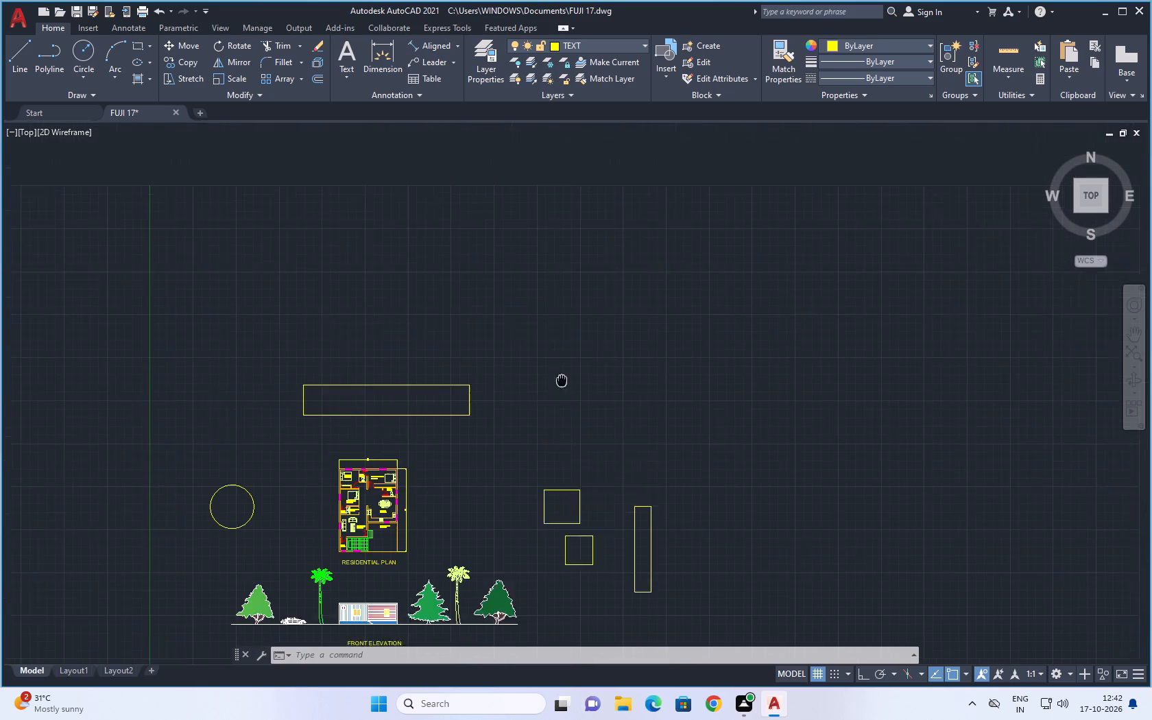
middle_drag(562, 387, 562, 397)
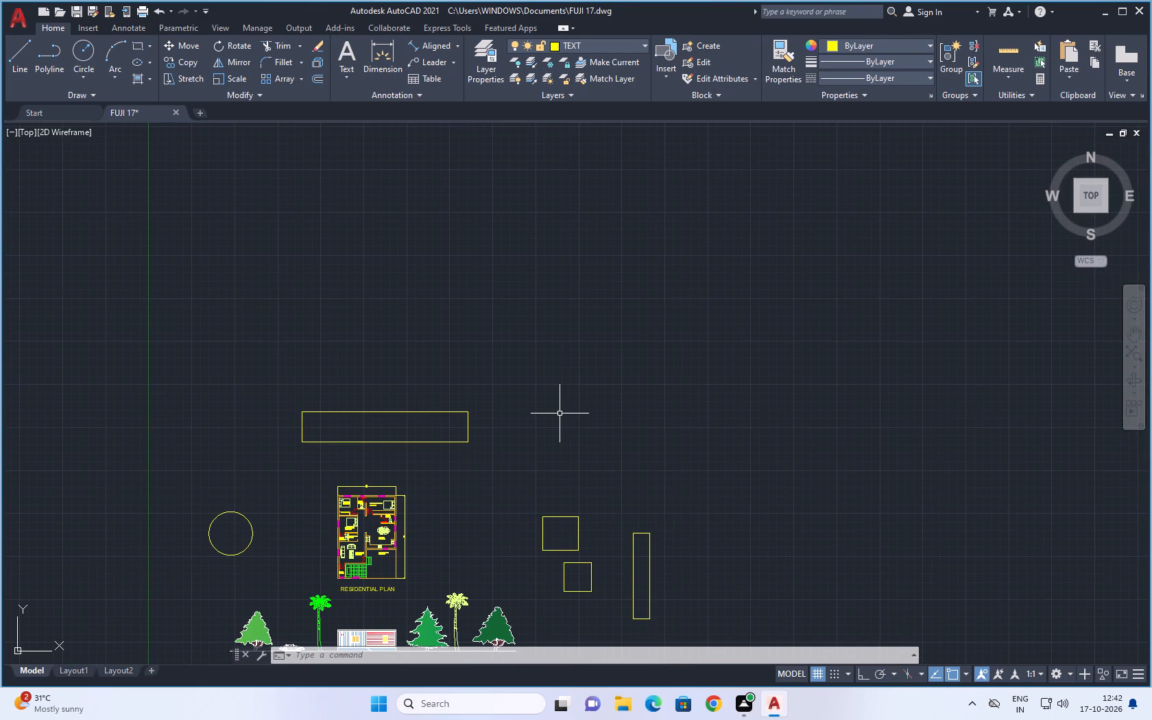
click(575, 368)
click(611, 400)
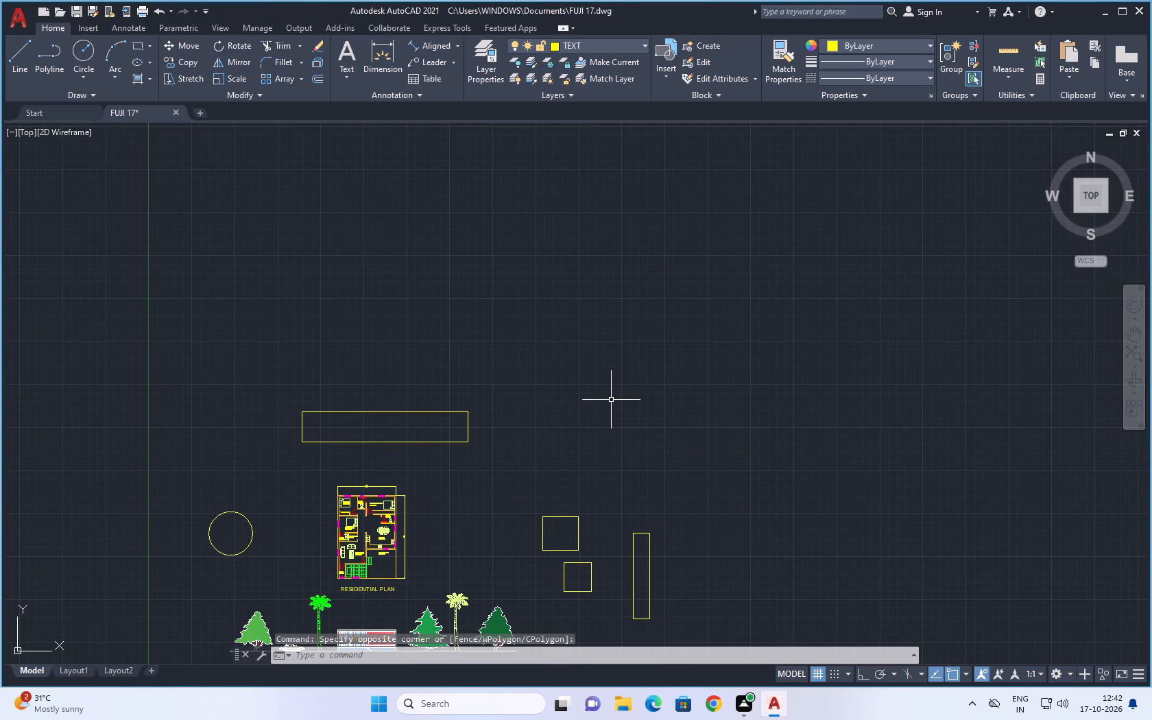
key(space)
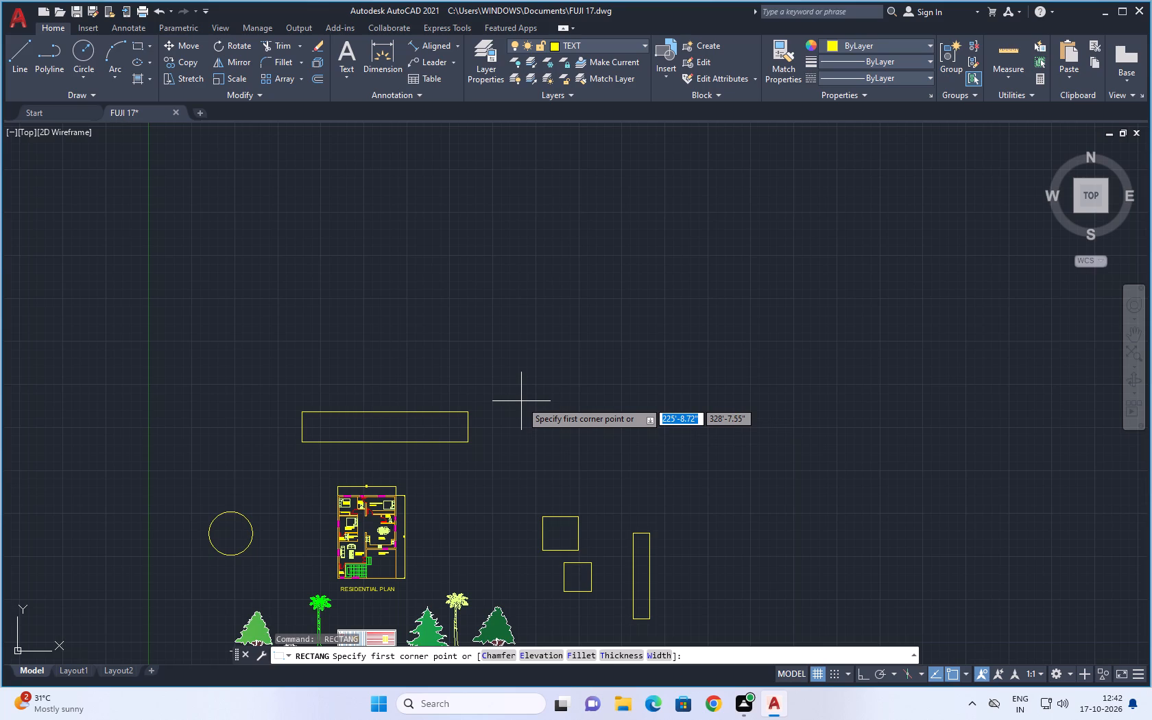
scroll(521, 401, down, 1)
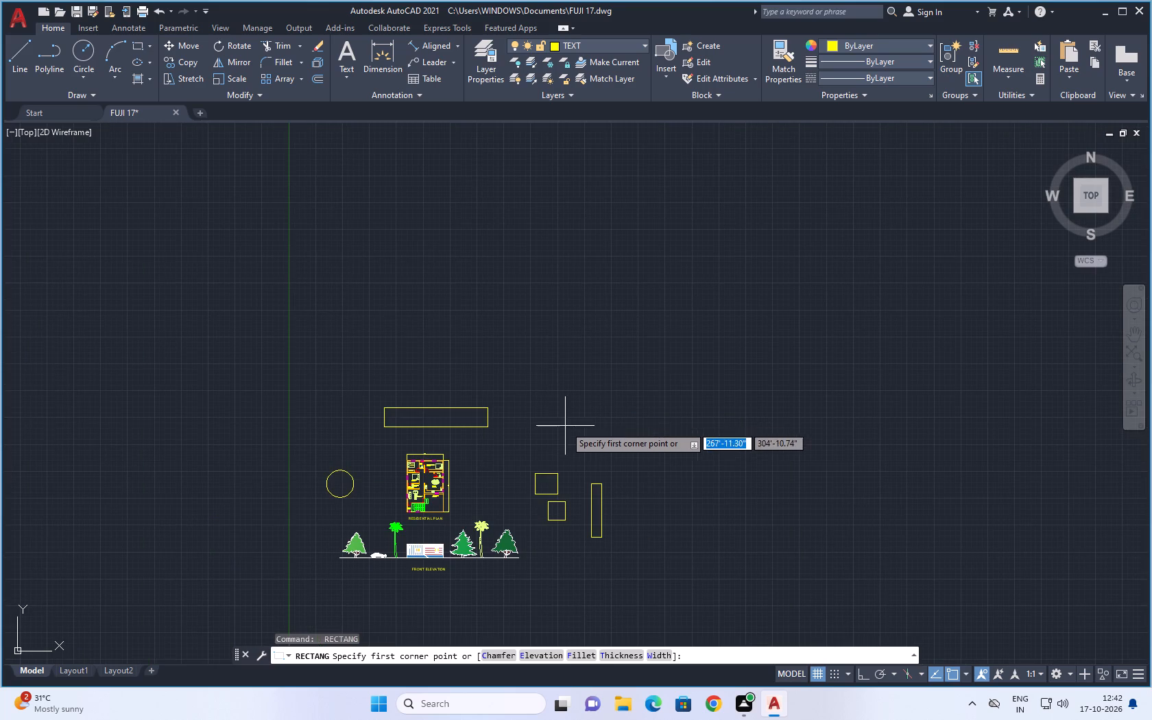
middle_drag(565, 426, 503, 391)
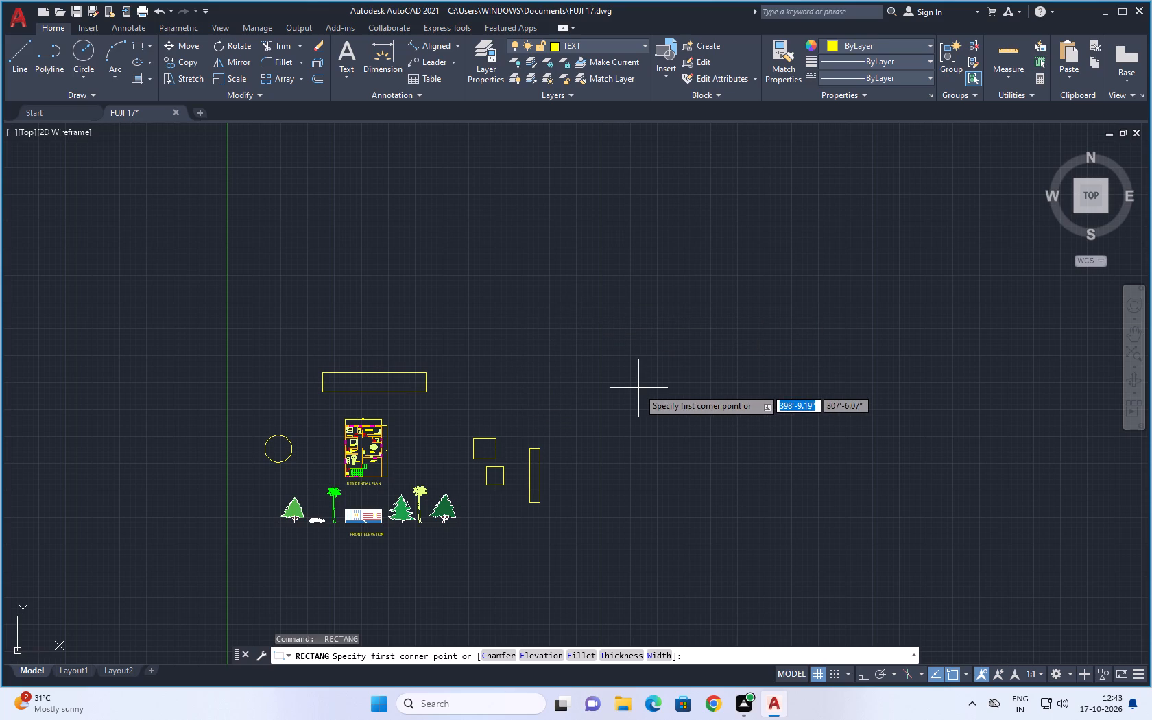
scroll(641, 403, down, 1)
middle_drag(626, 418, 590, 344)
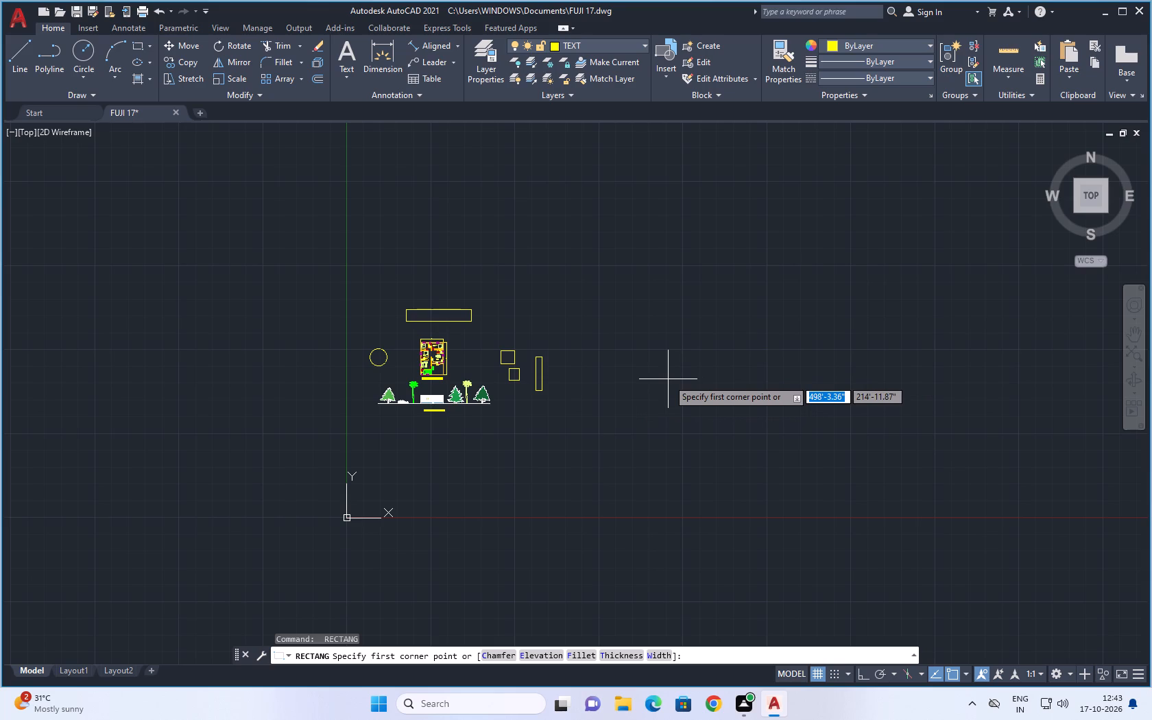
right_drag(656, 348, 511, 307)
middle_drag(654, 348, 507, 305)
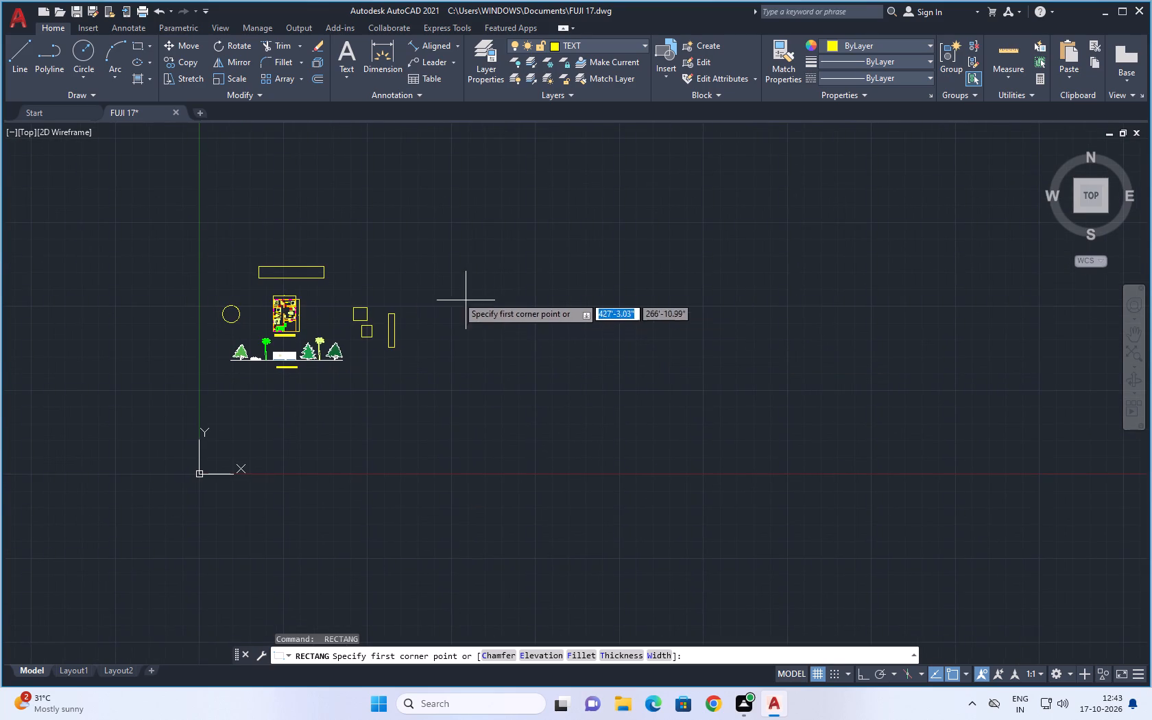
Draw a circle east of the front elevation, below the two nearly square rectangles and larger than the circle west of the plan.
click(82, 60)
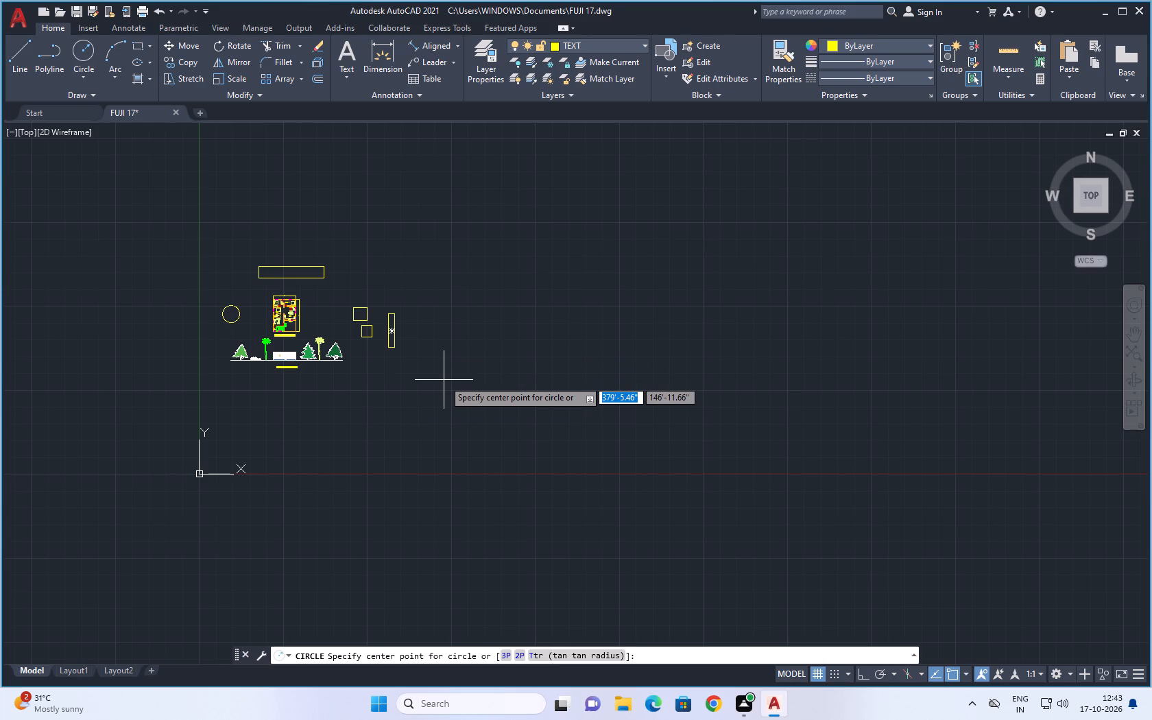
scroll(328, 403, up, 1)
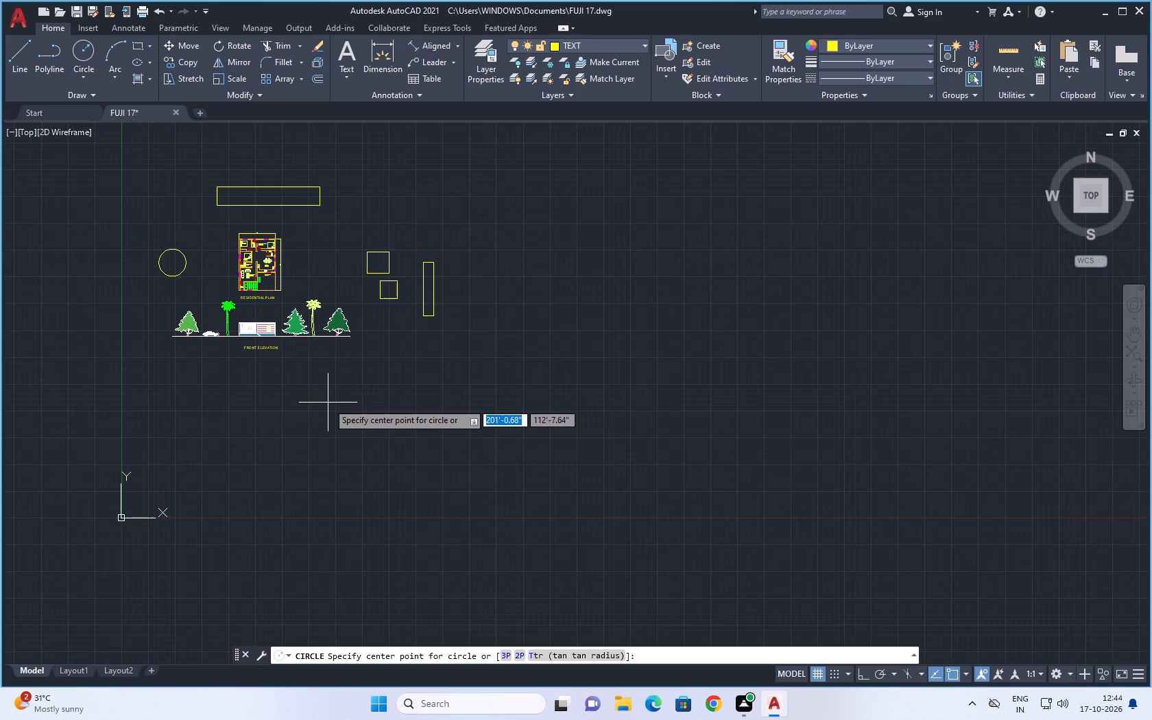
middle_drag(349, 392, 541, 501)
scroll(481, 504, up, 1)
middle_drag(493, 477, 475, 514)
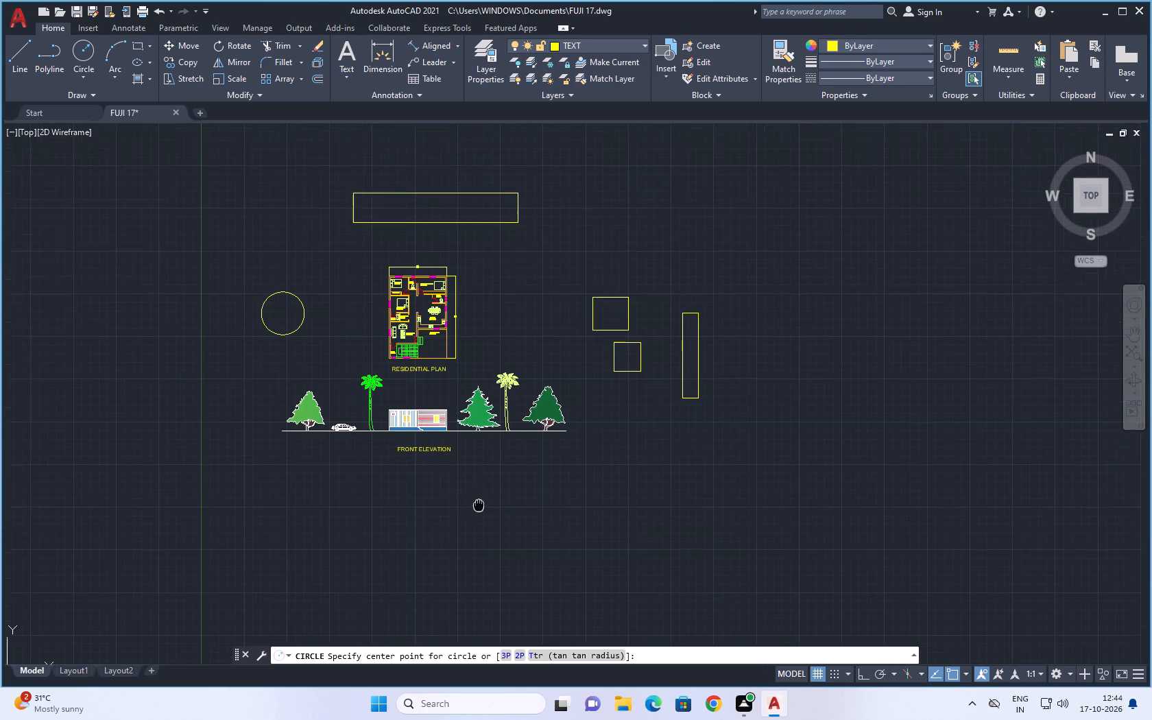
middle_drag(475, 514, 470, 524)
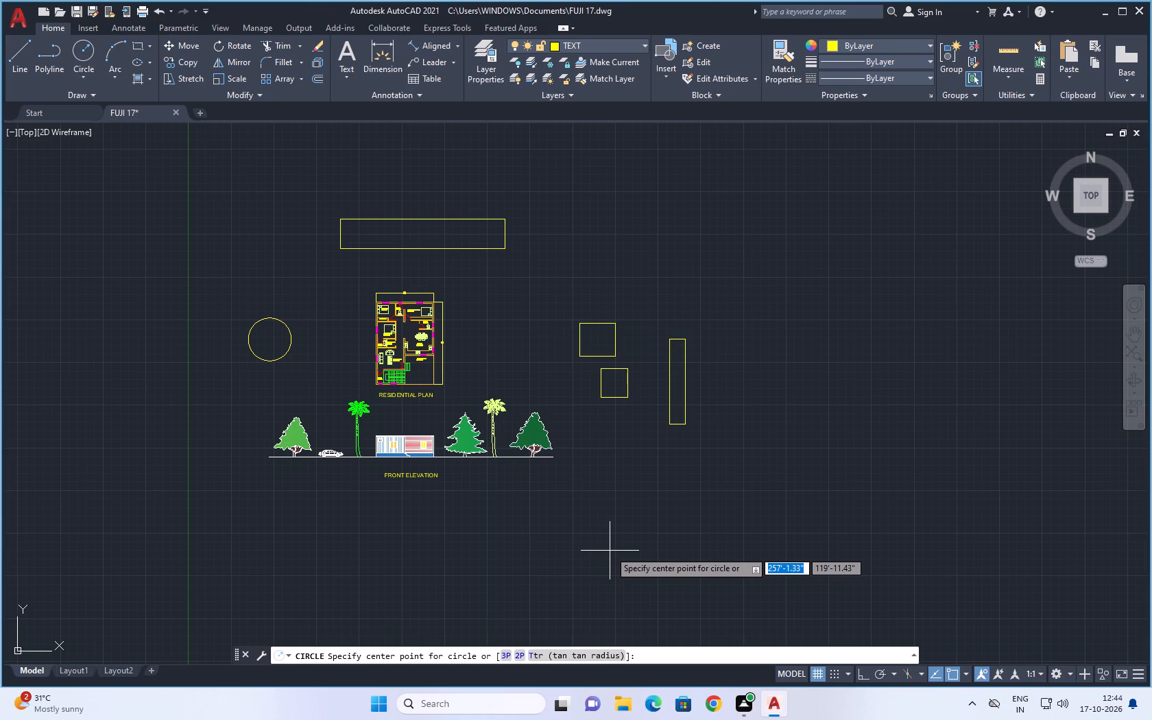
scroll(616, 551, down, 1)
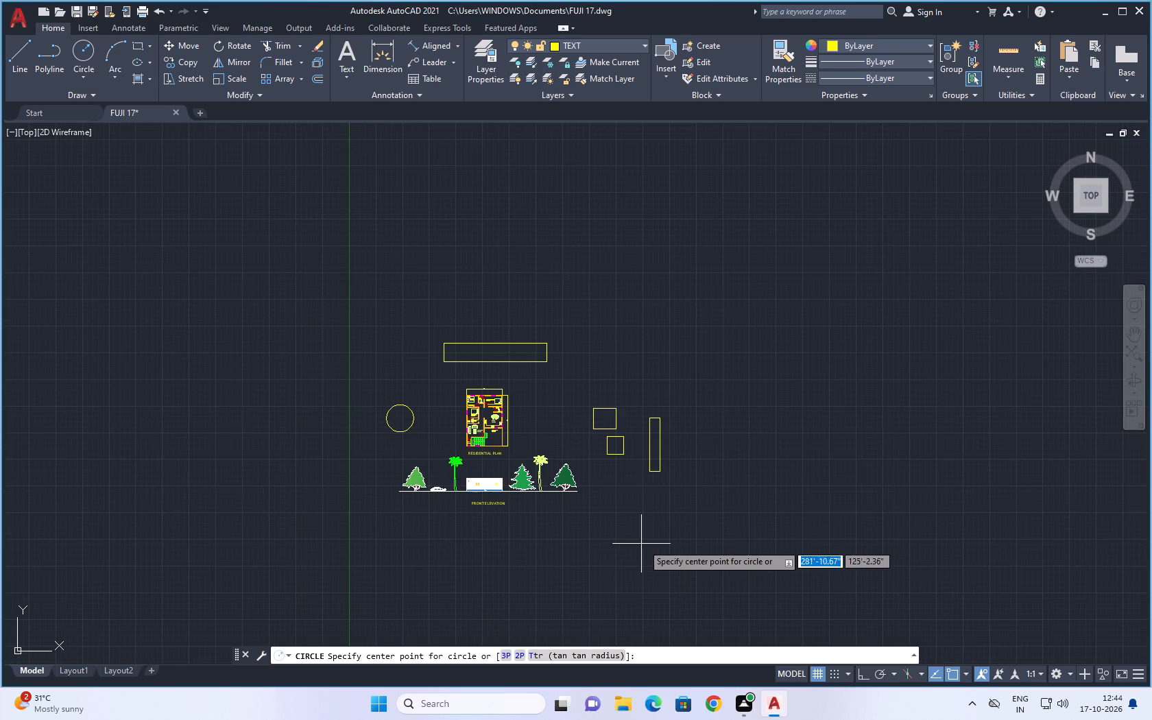
middle_drag(647, 541, 647, 518)
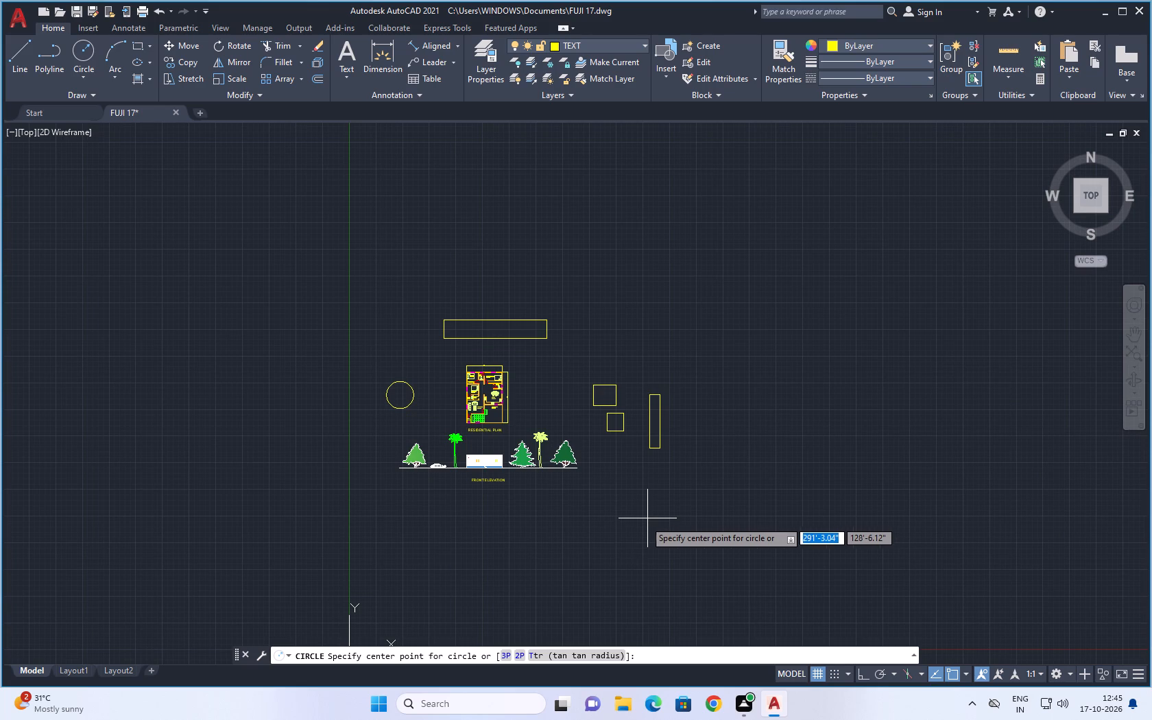
scroll(780, 477, down, 1)
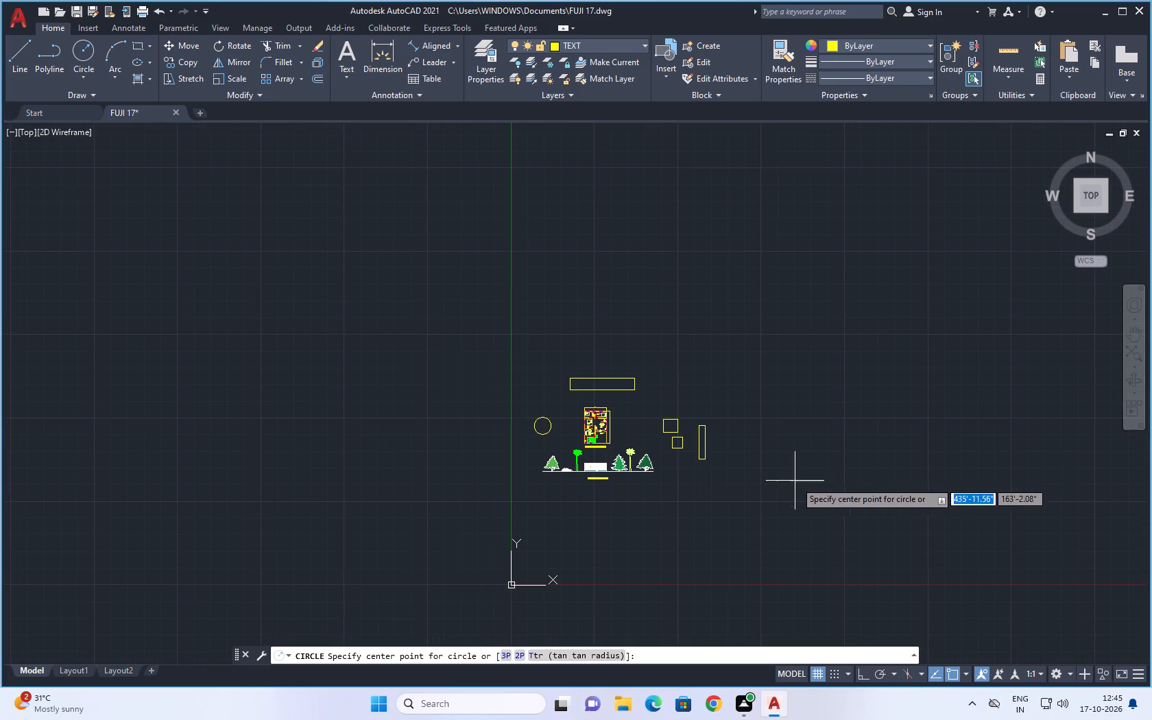
middle_drag(811, 470, 680, 430)
scroll(637, 461, up, 1)
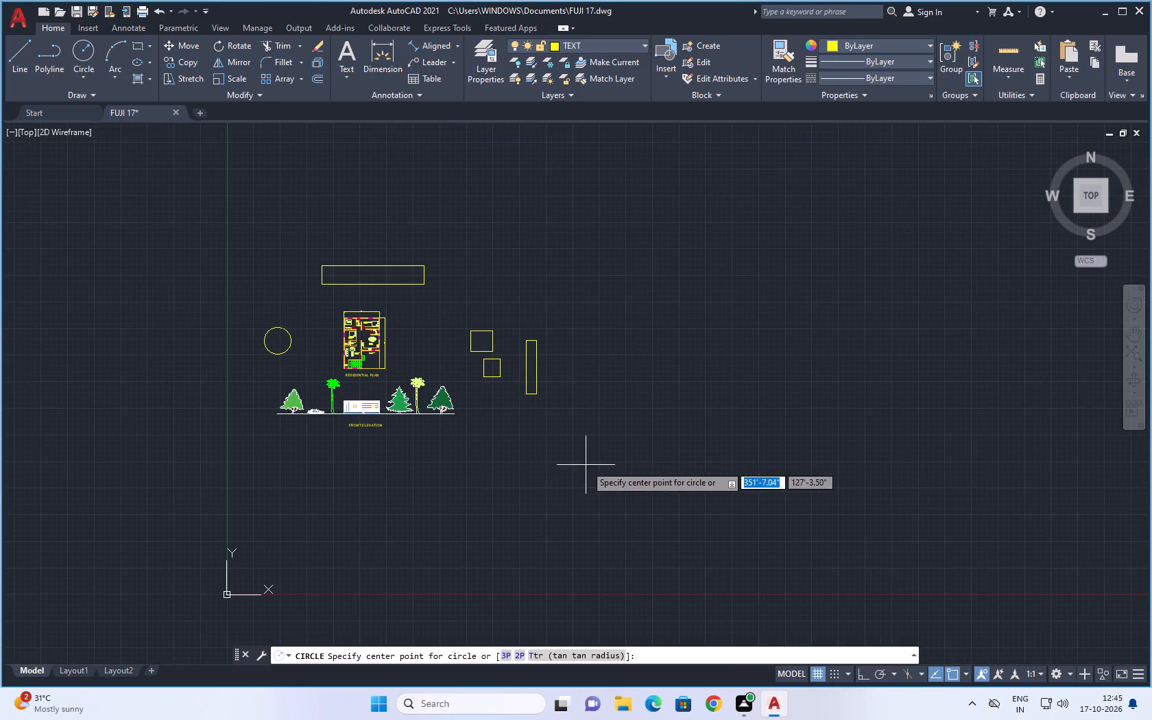
middle_drag(586, 465, 694, 522)
scroll(668, 506, up, 1)
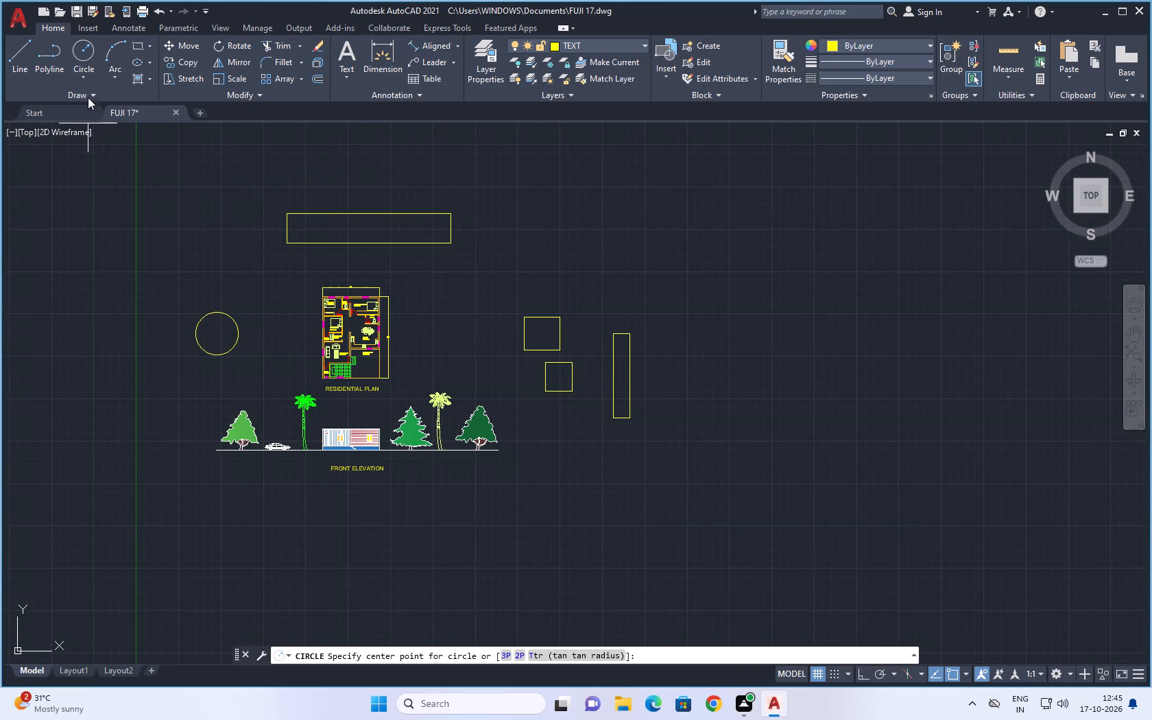
click(79, 62)
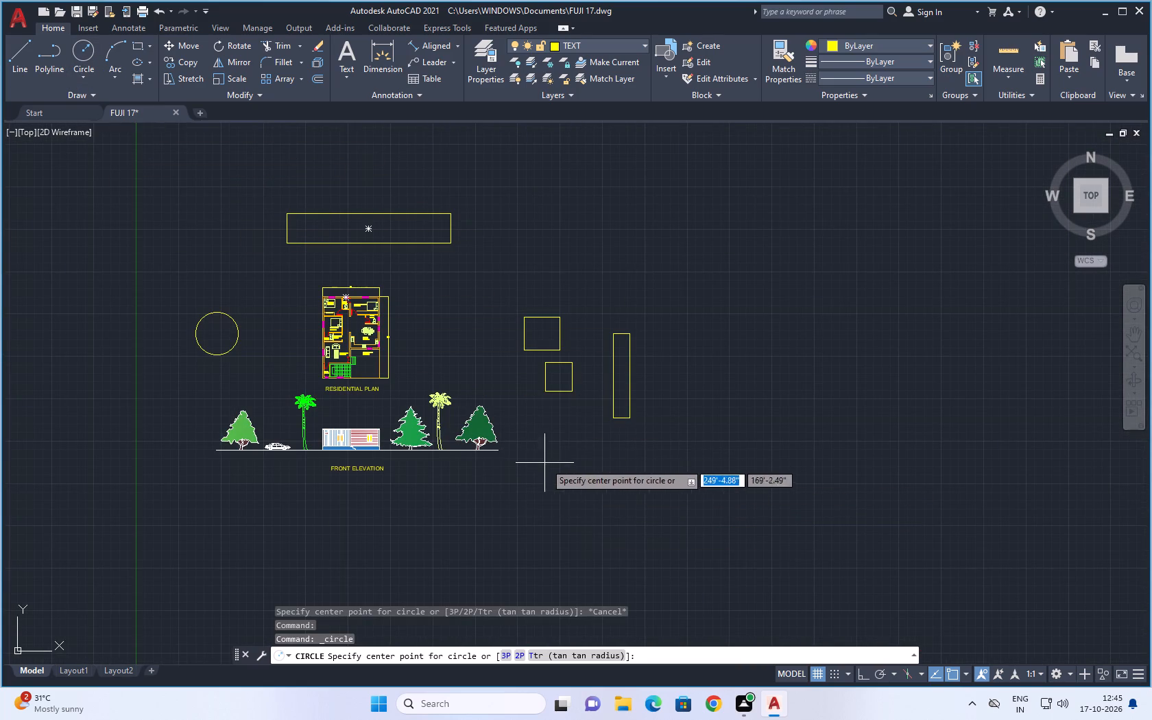
click(553, 464)
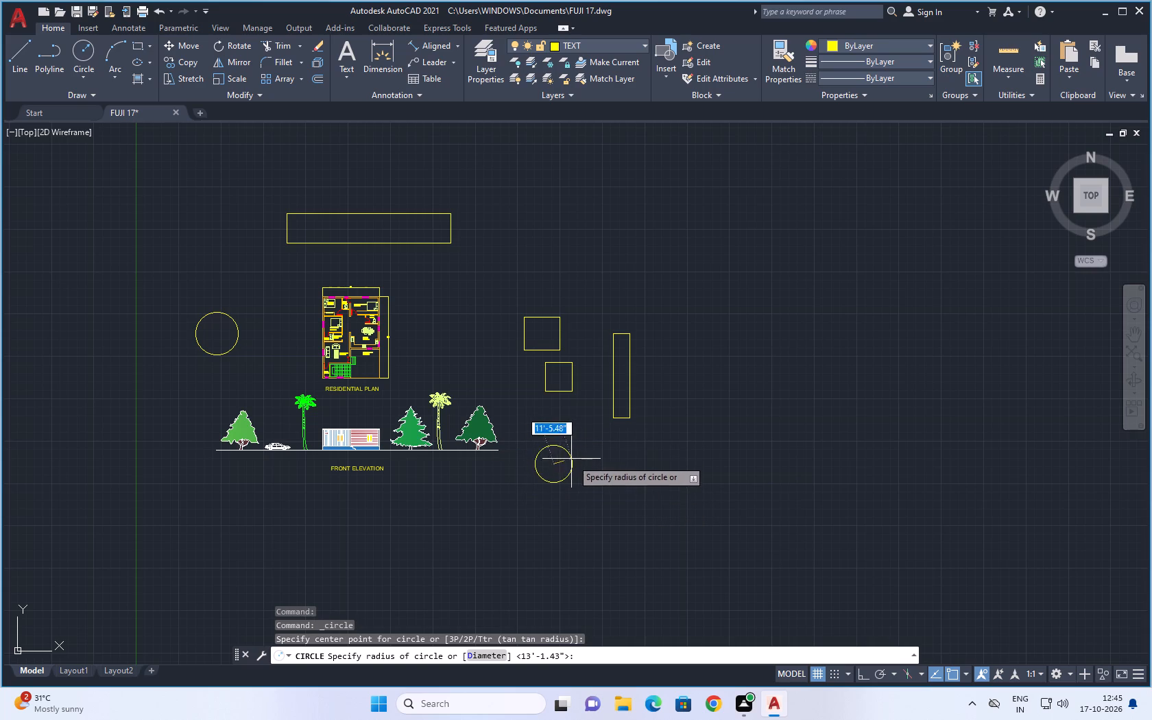
click(581, 477)
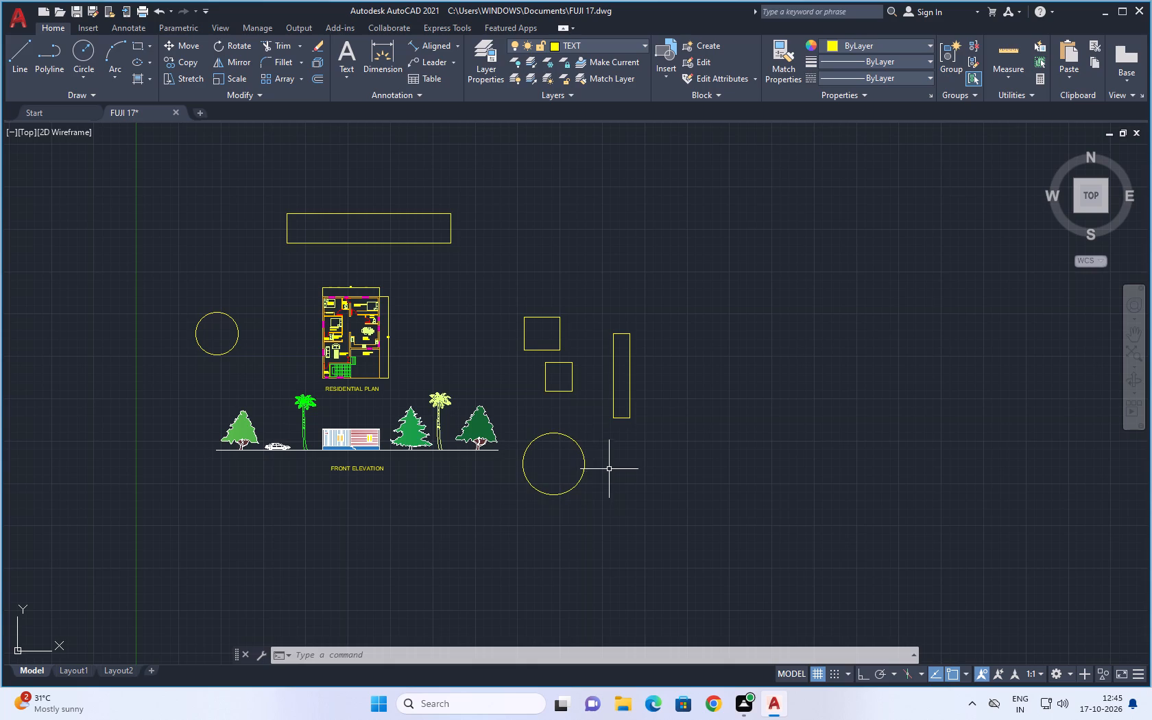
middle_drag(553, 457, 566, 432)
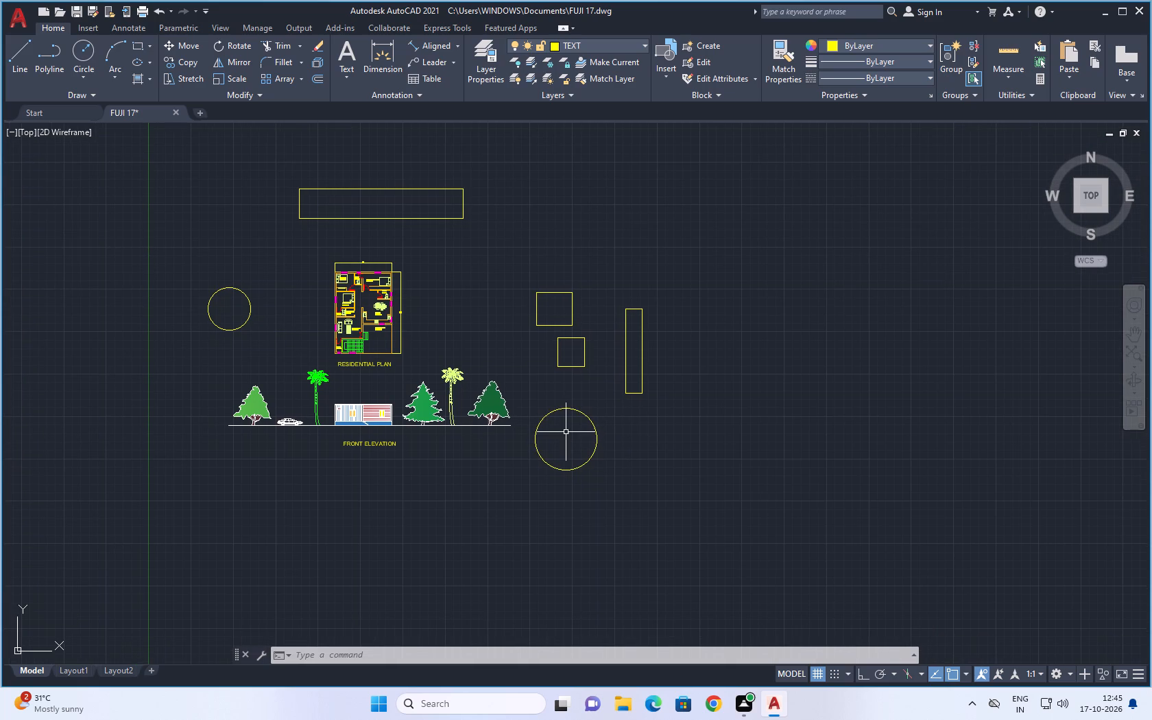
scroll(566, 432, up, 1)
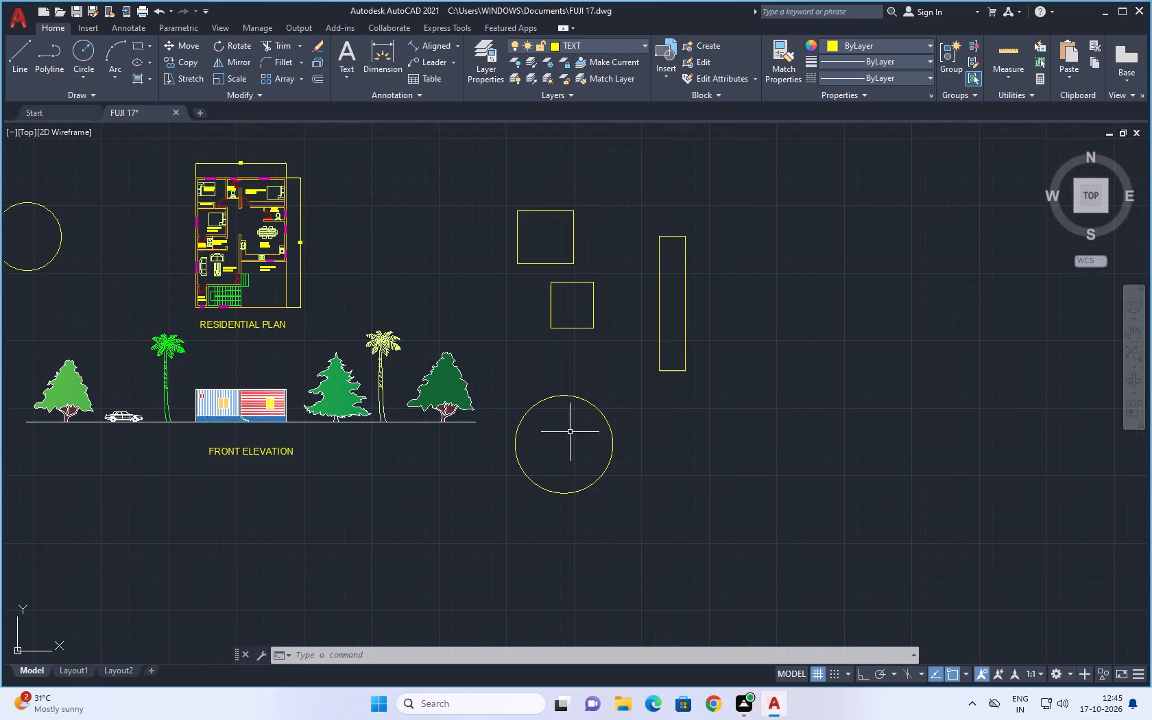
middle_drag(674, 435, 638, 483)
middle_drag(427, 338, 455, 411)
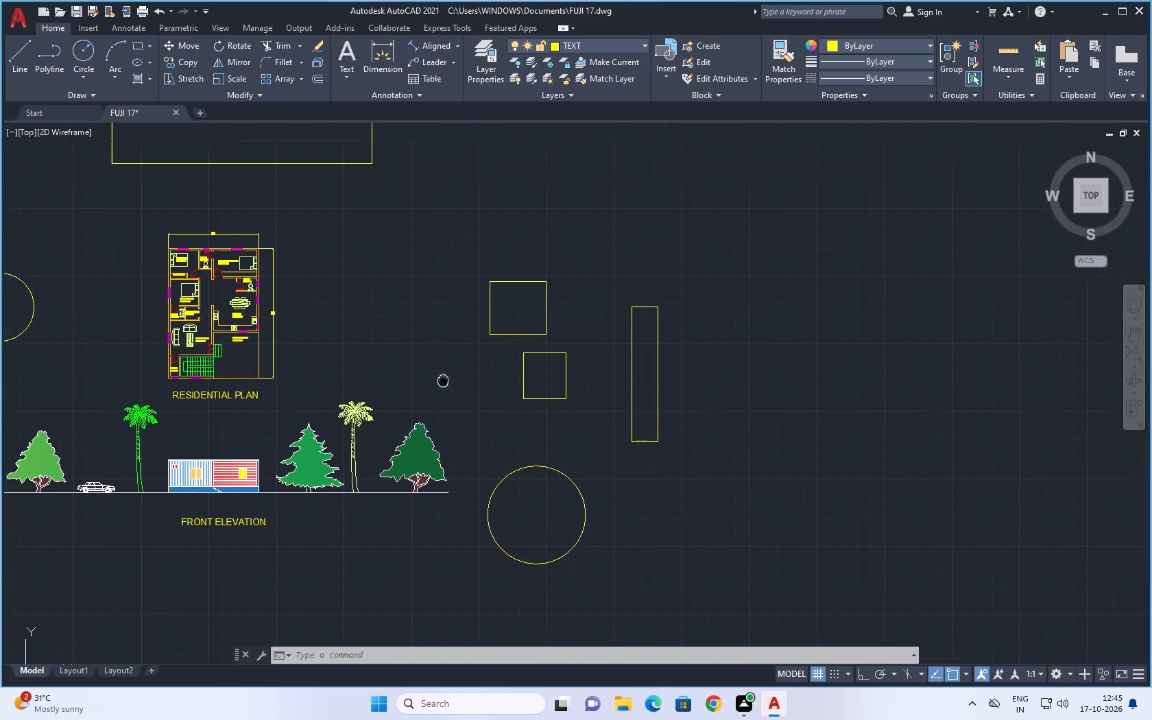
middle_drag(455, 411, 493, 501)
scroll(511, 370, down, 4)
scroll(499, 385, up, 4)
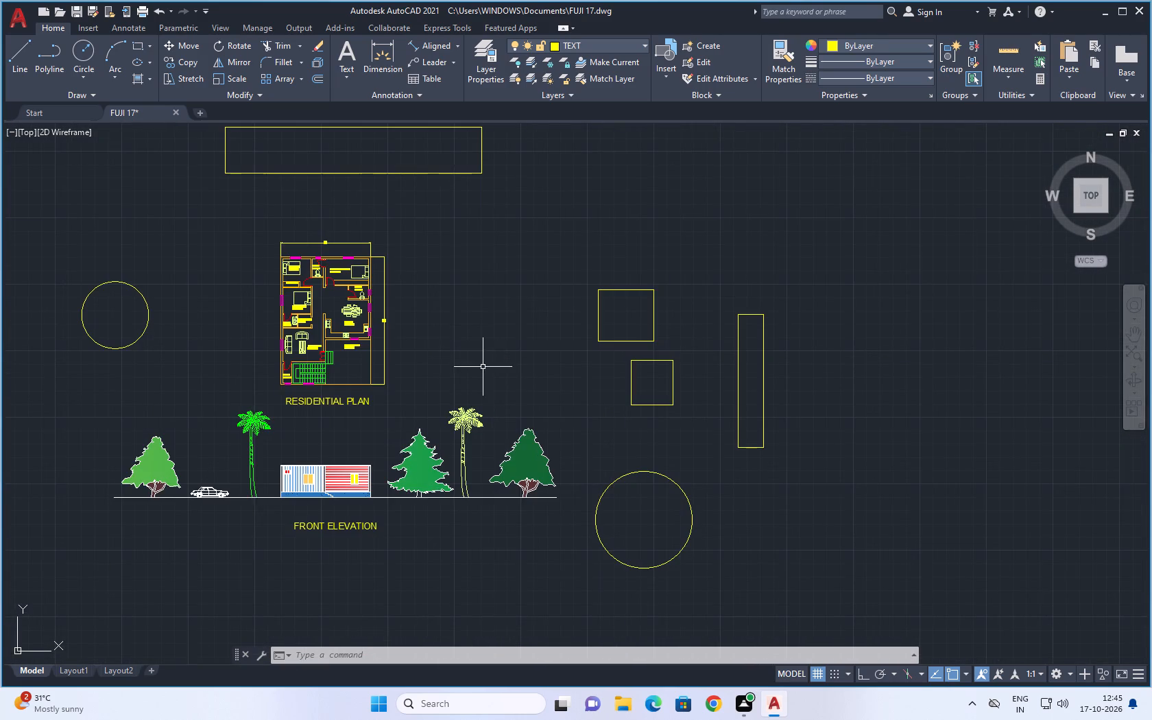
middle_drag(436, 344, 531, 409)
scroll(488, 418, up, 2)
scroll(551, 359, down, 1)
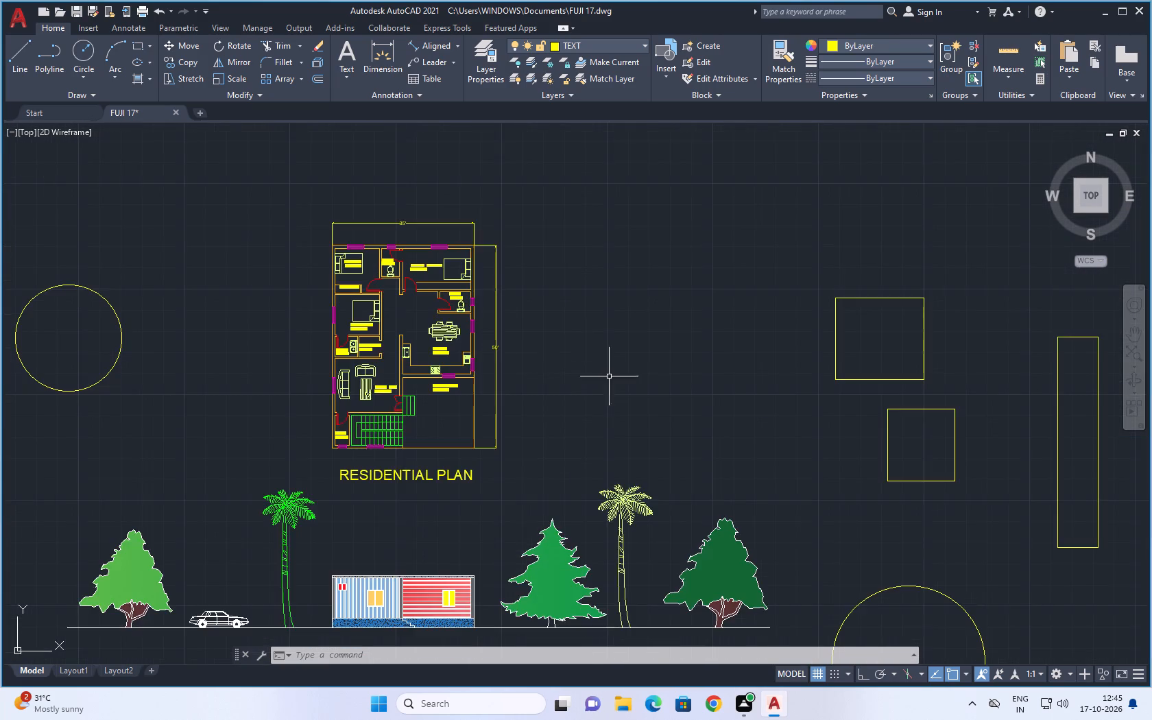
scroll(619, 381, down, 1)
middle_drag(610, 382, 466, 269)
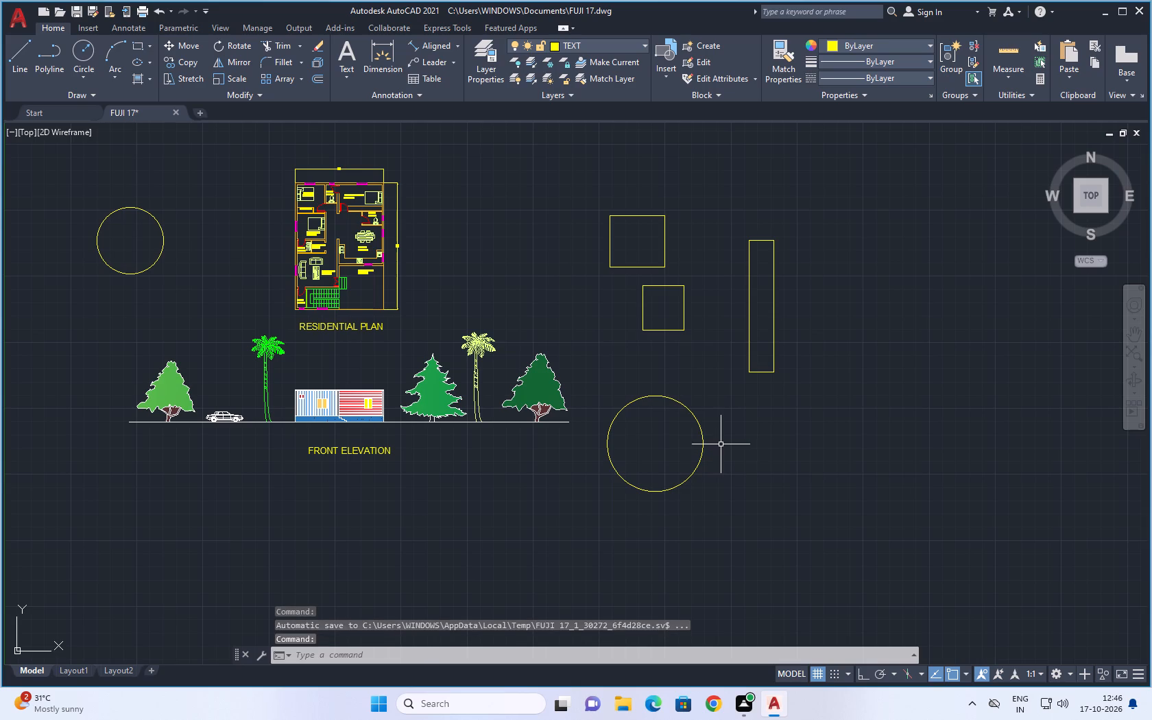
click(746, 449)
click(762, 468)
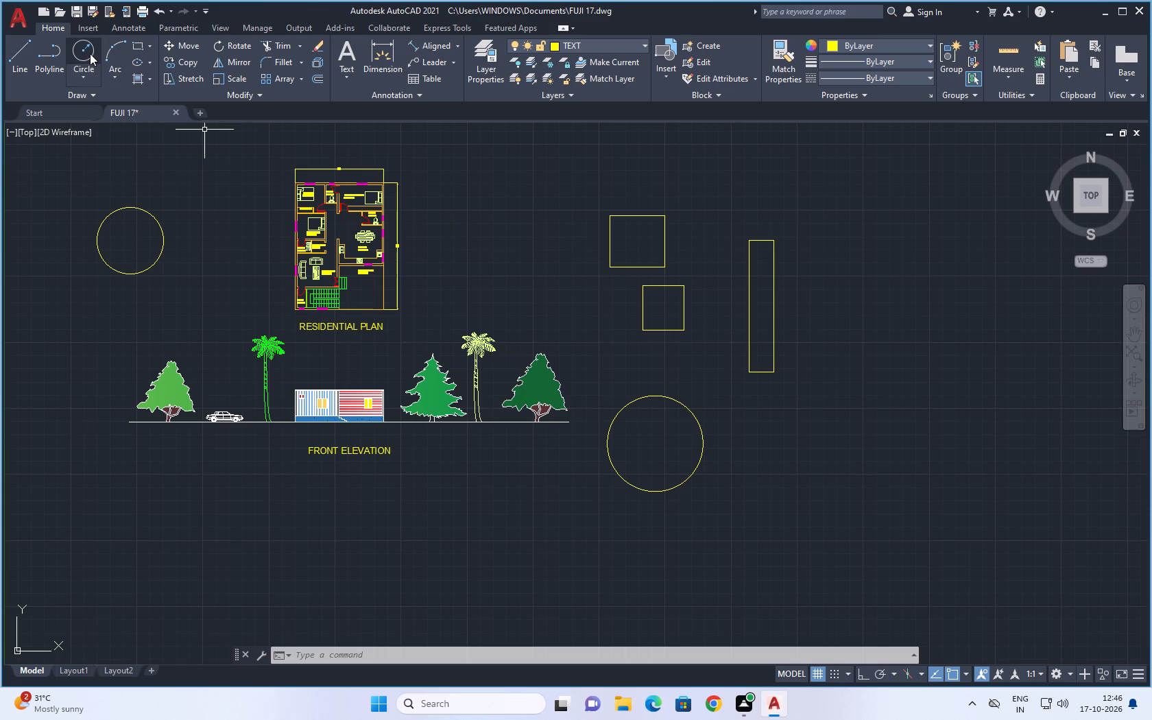
Draw a line starting at the southeast corner of the long rectangle above the residential plan and running straight south.
click(16, 59)
scroll(432, 224, down, 1)
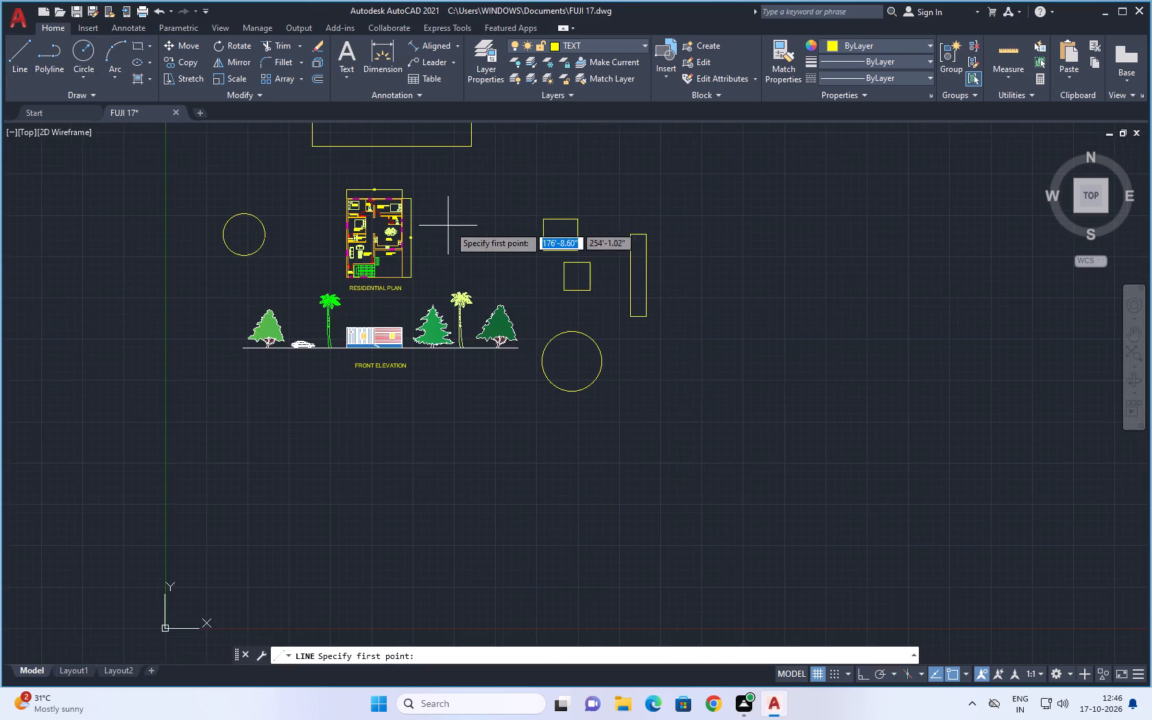
middle_drag(460, 256, 446, 335)
click(455, 228)
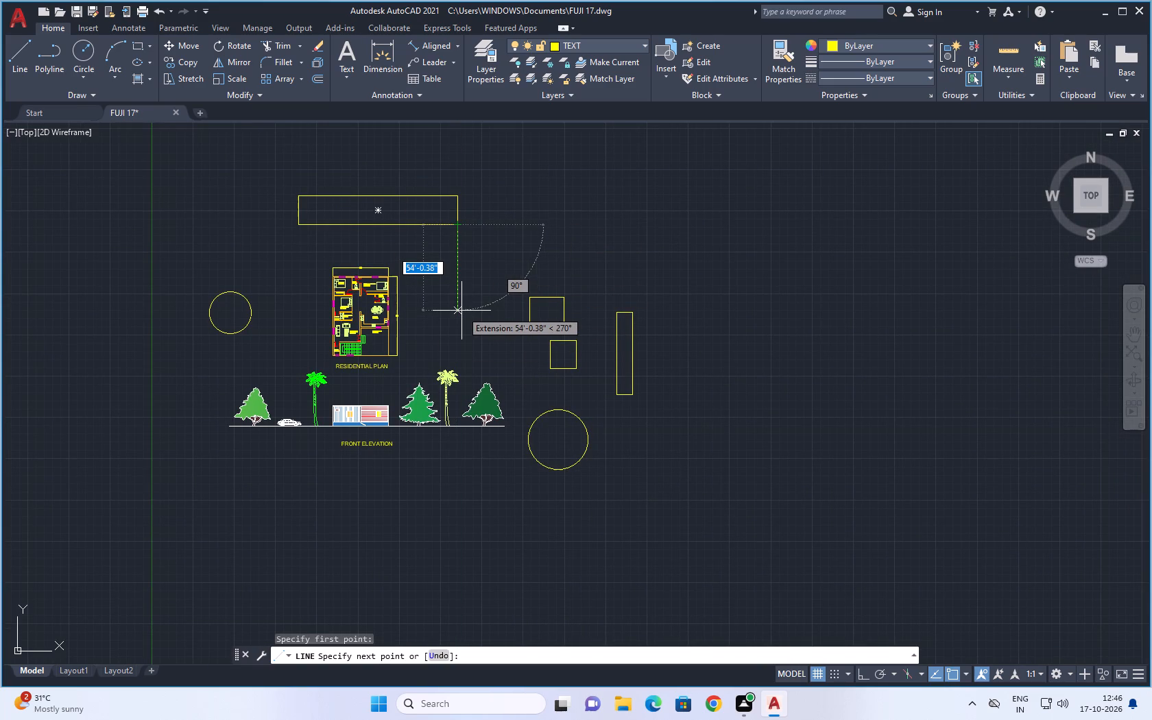
scroll(462, 308, up, 1)
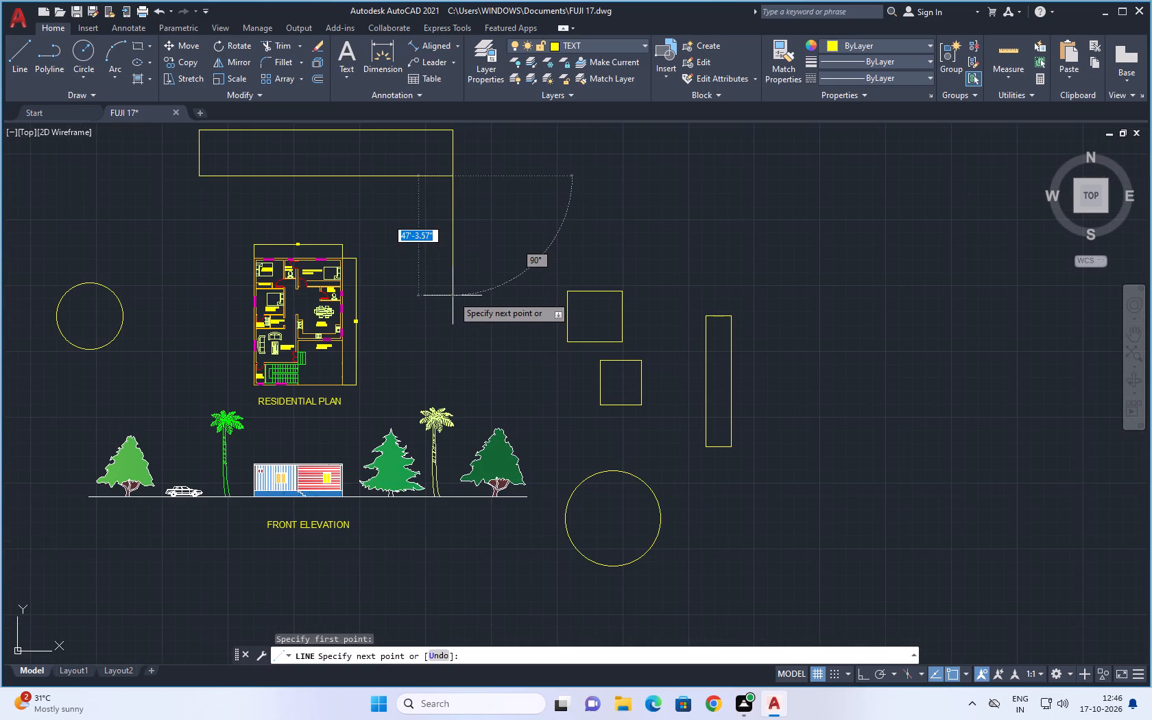
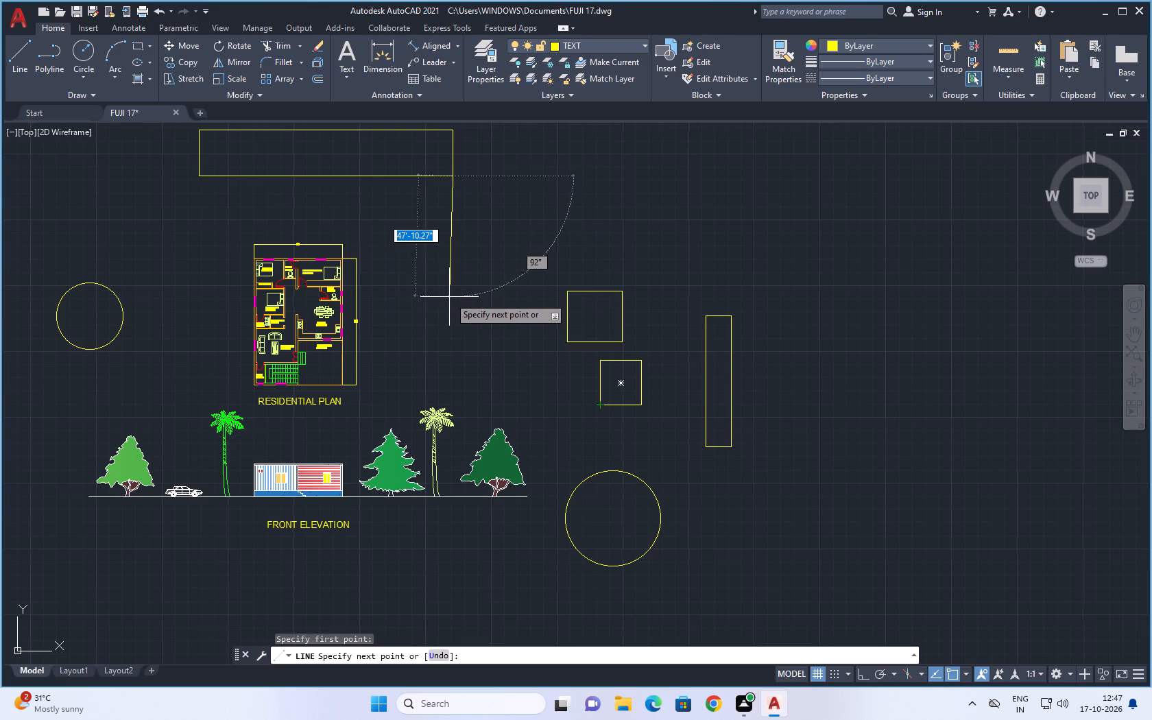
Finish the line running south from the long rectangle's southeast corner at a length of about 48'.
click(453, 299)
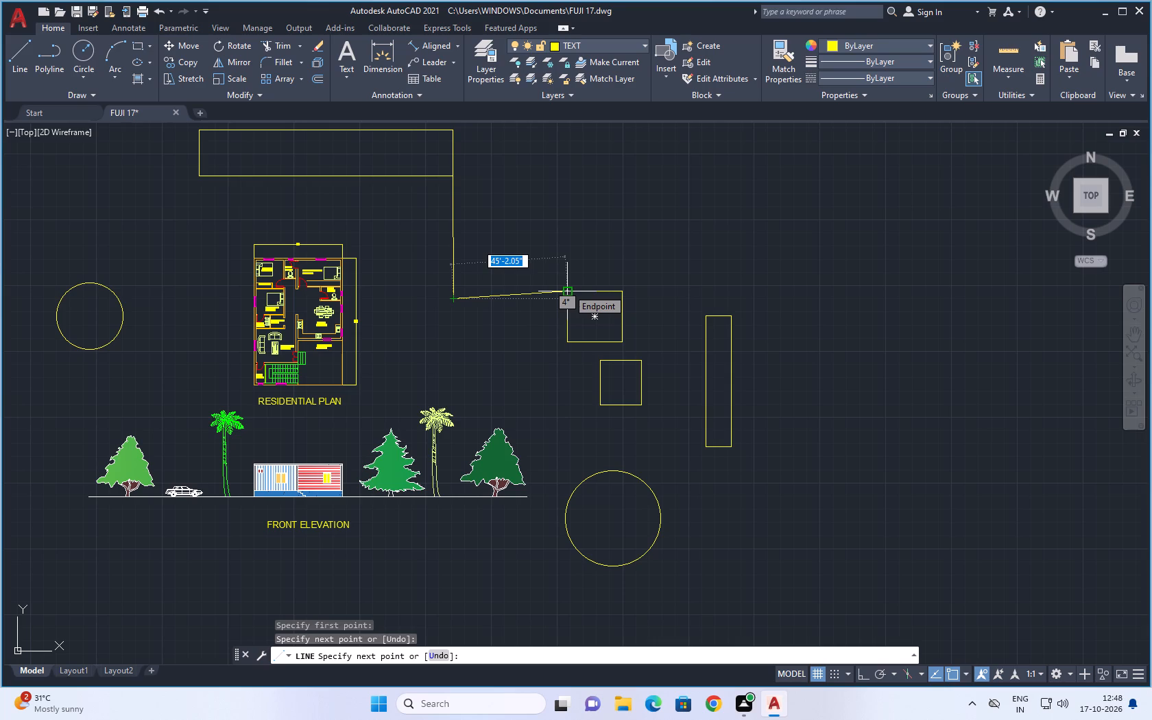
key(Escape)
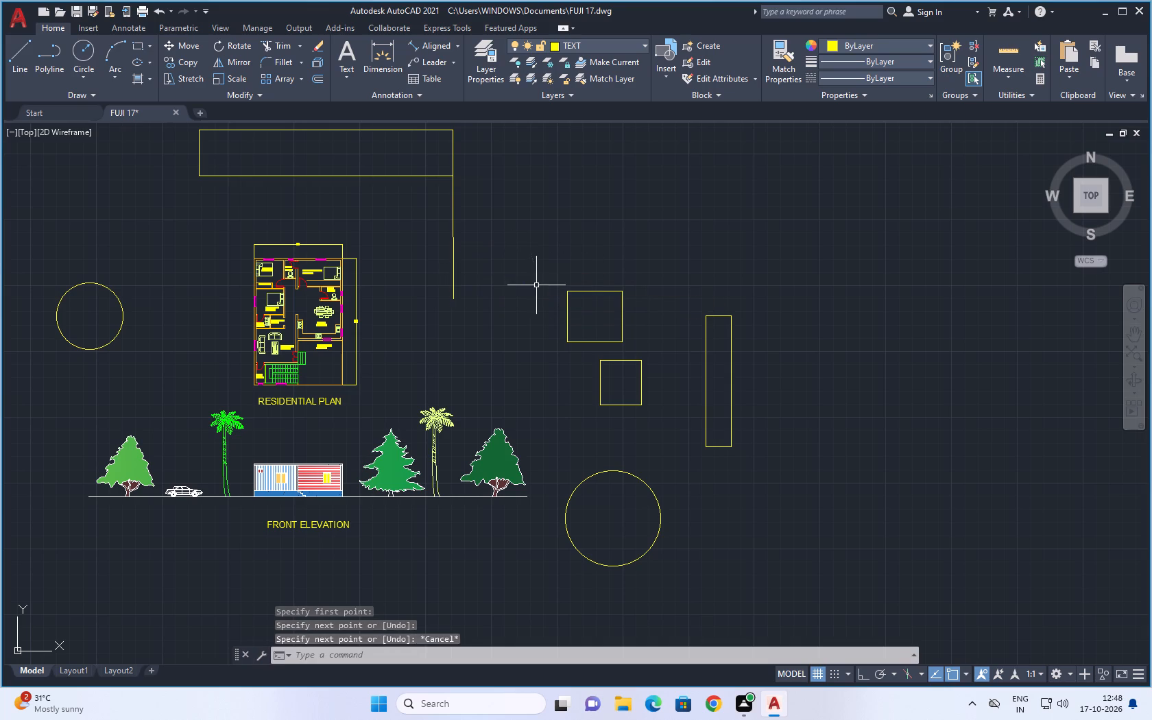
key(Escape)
Erase the two nearly square rectangles, the tall narrow rectangle and the large circle east of the plan and elevation.
scroll(598, 259, down, 1)
middle_drag(621, 243, 652, 225)
middle_drag(595, 232, 619, 284)
click(603, 264)
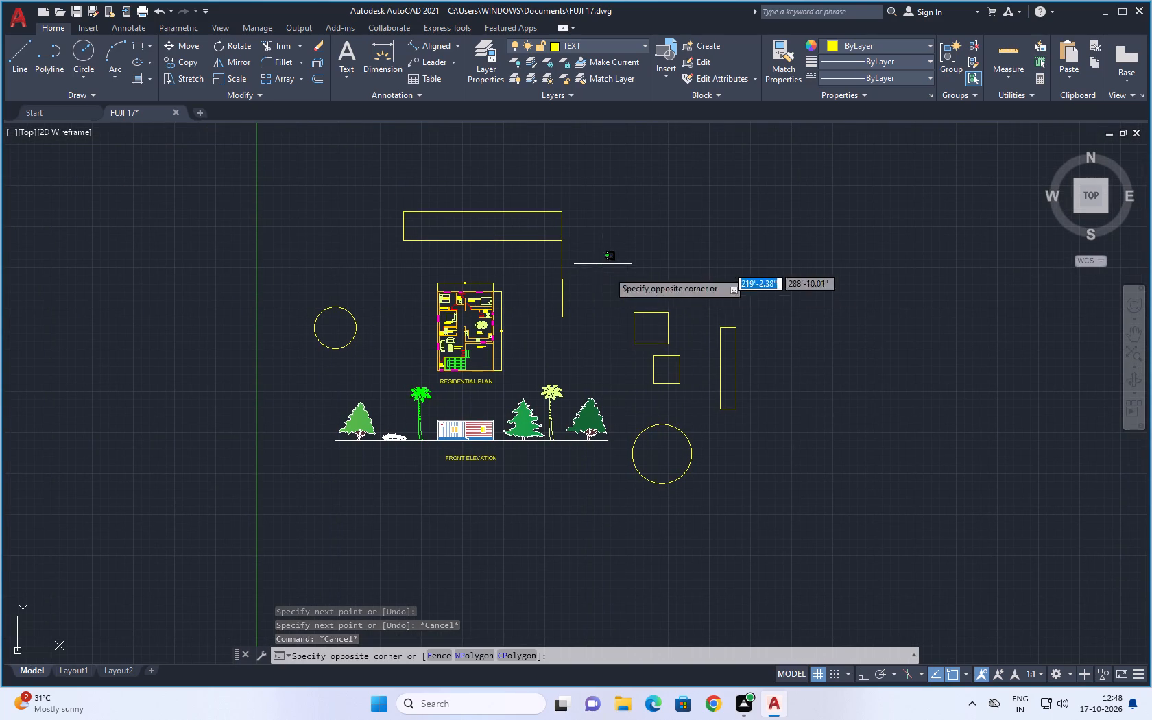
key(Escape)
click(629, 265)
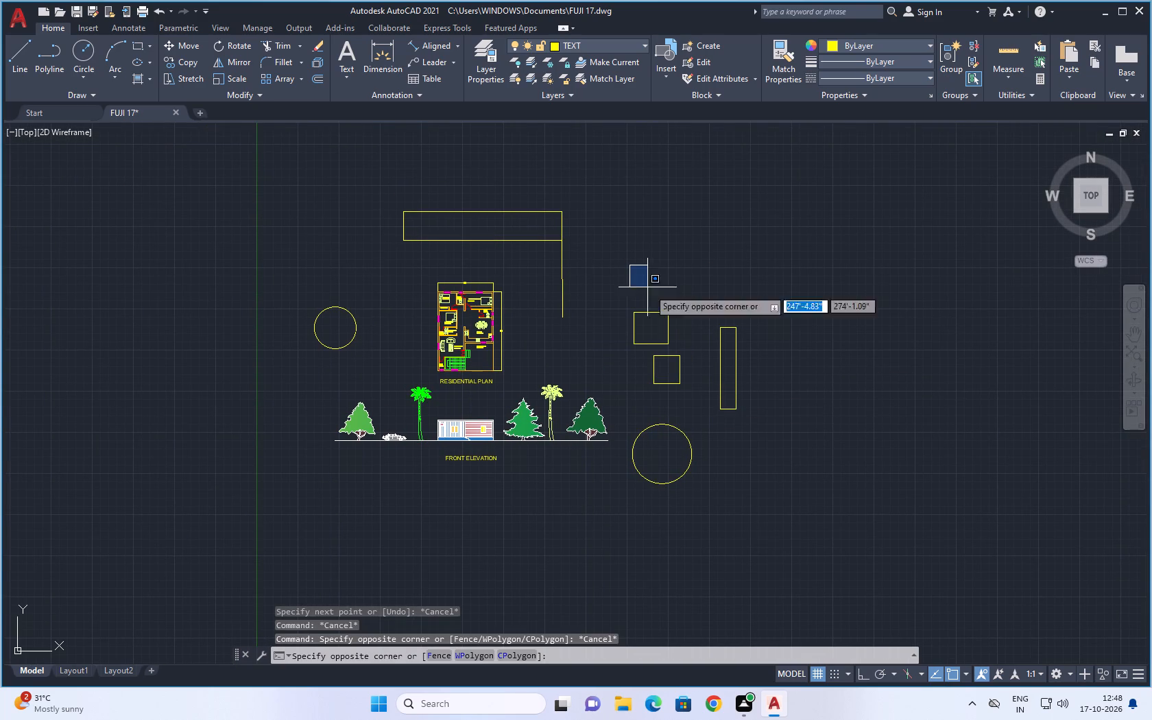
click(762, 525)
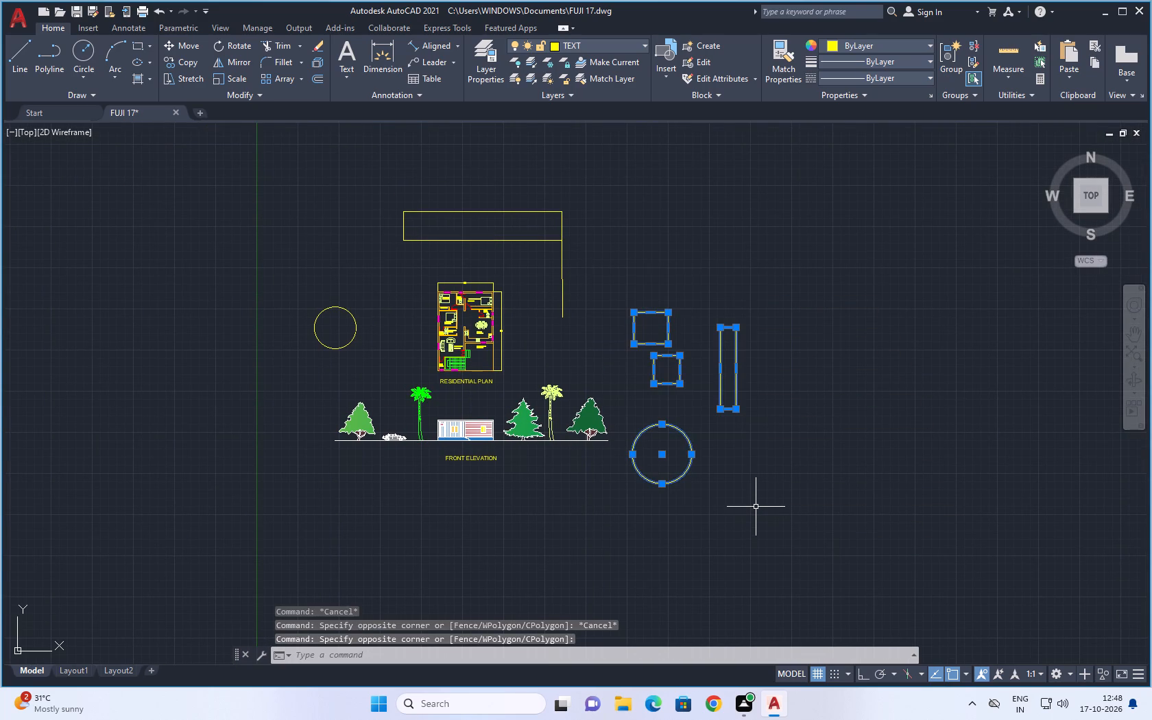
key(Delete)
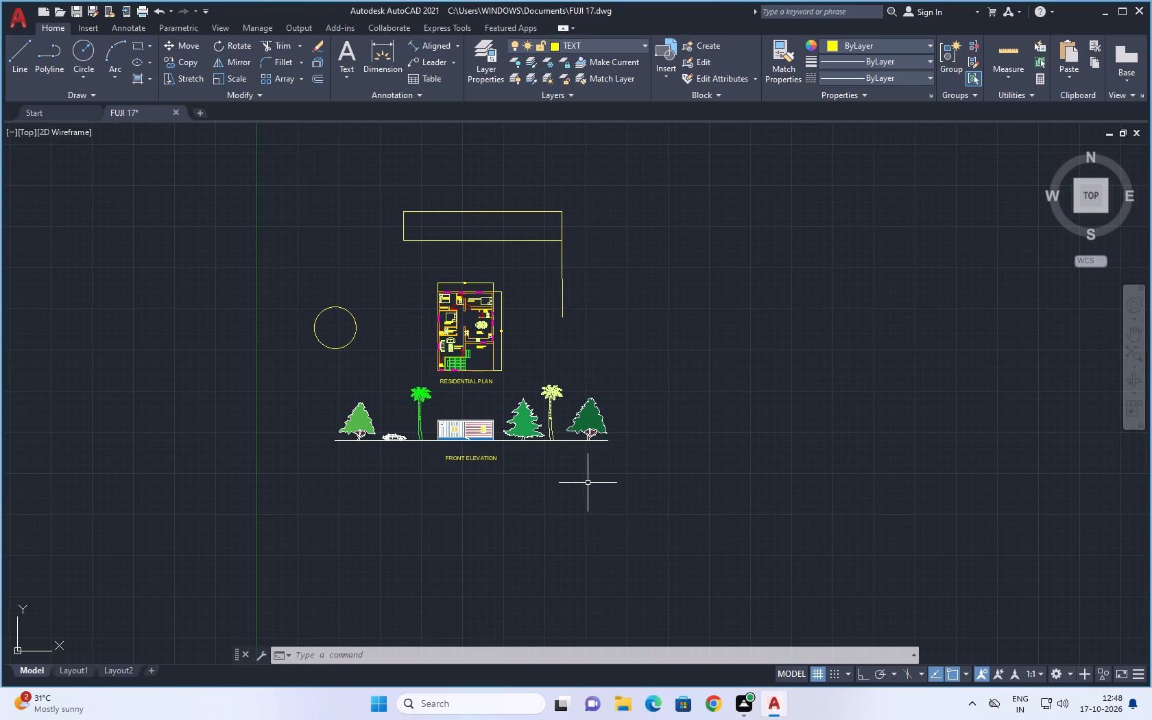
Erase the remaining practice shapes: the long rectangle north of the residential plan, its attached vertical line and the circle west of the plan.
click(373, 142)
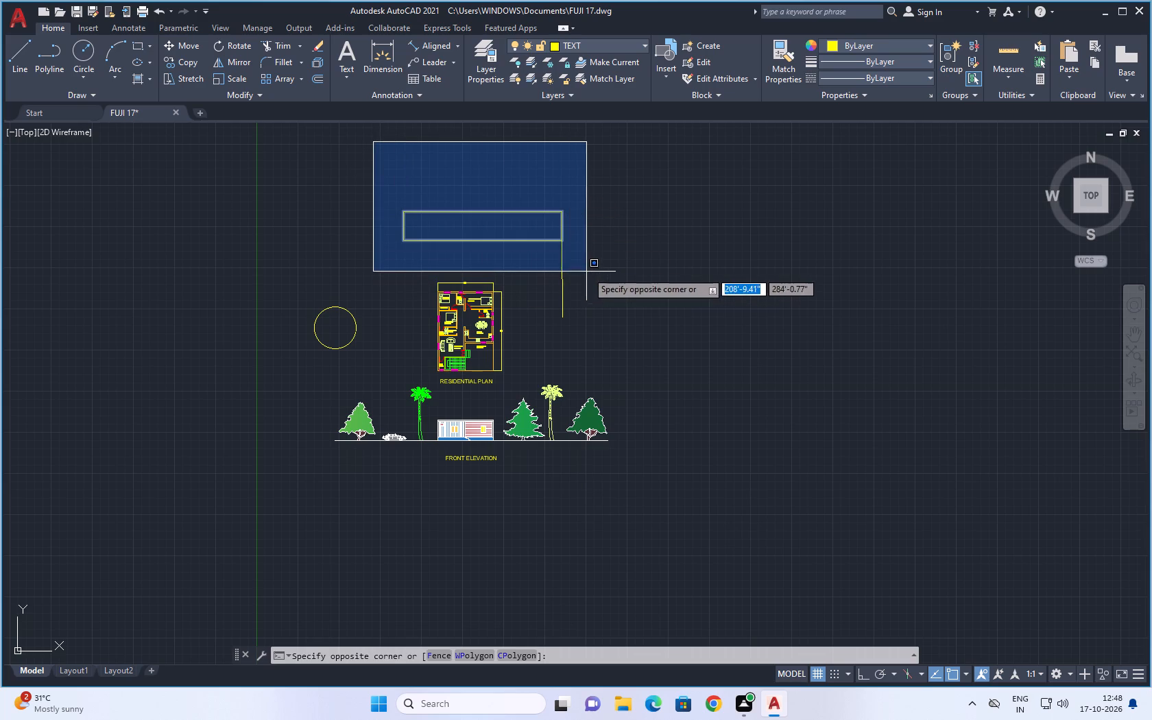
click(601, 265)
key(Delete)
click(601, 257)
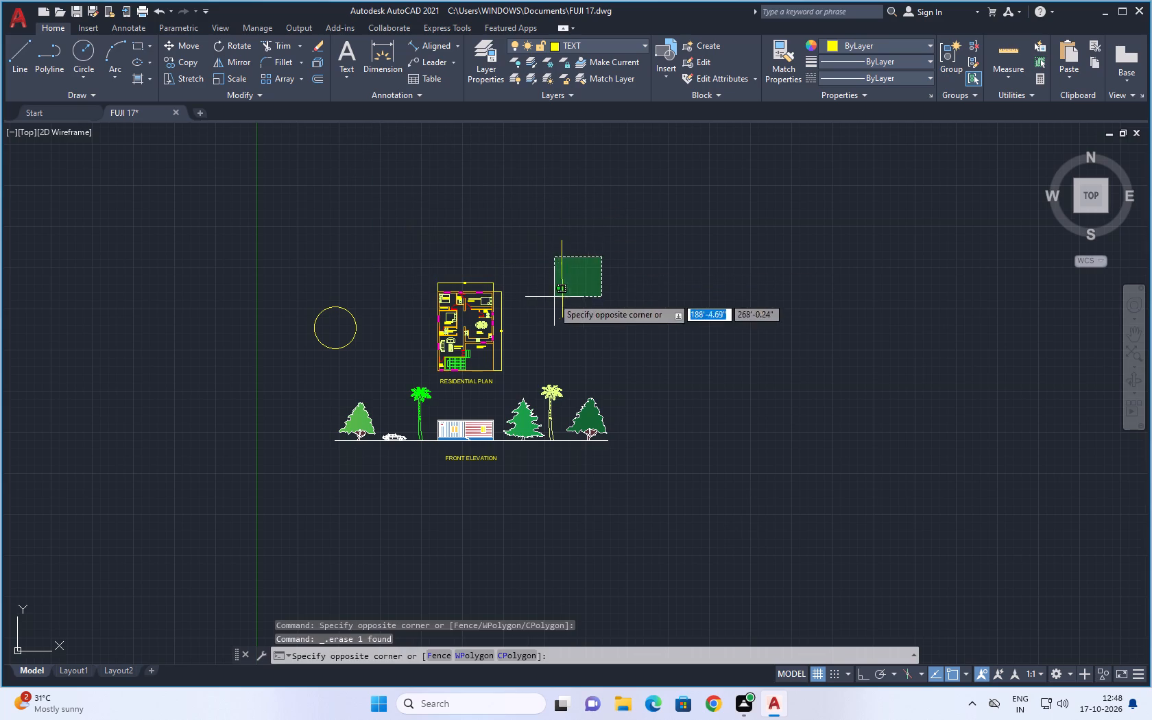
click(546, 301)
key(Delete)
click(368, 288)
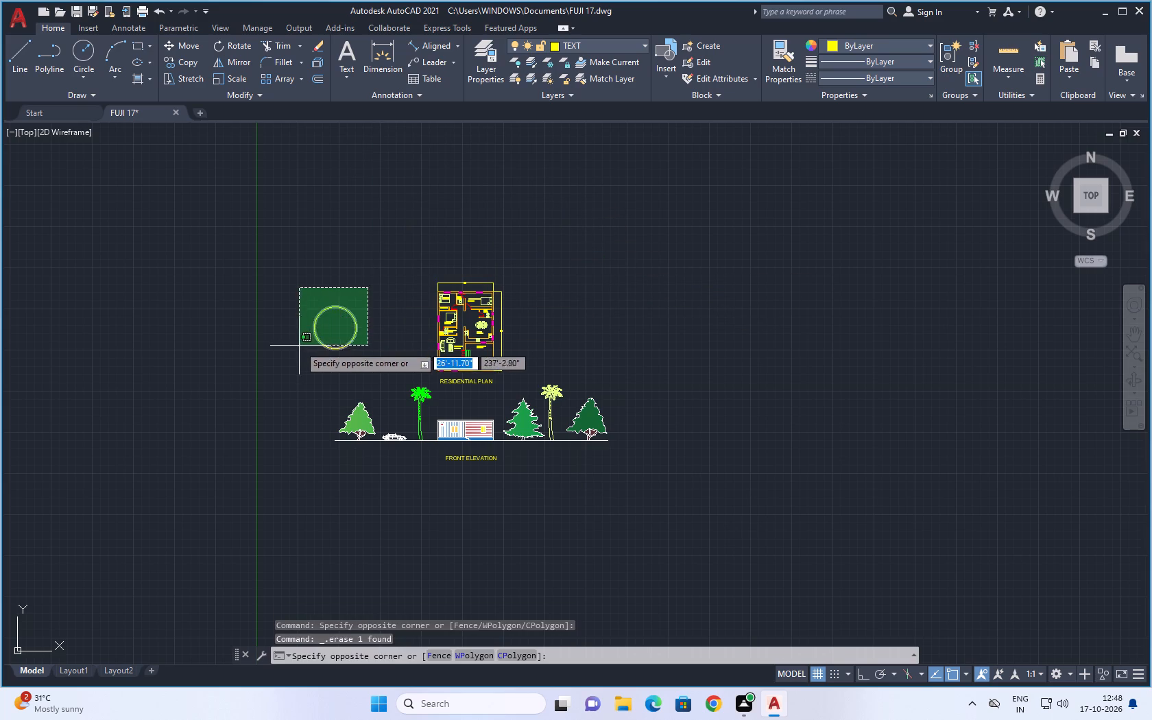
click(298, 346)
key(Delete)
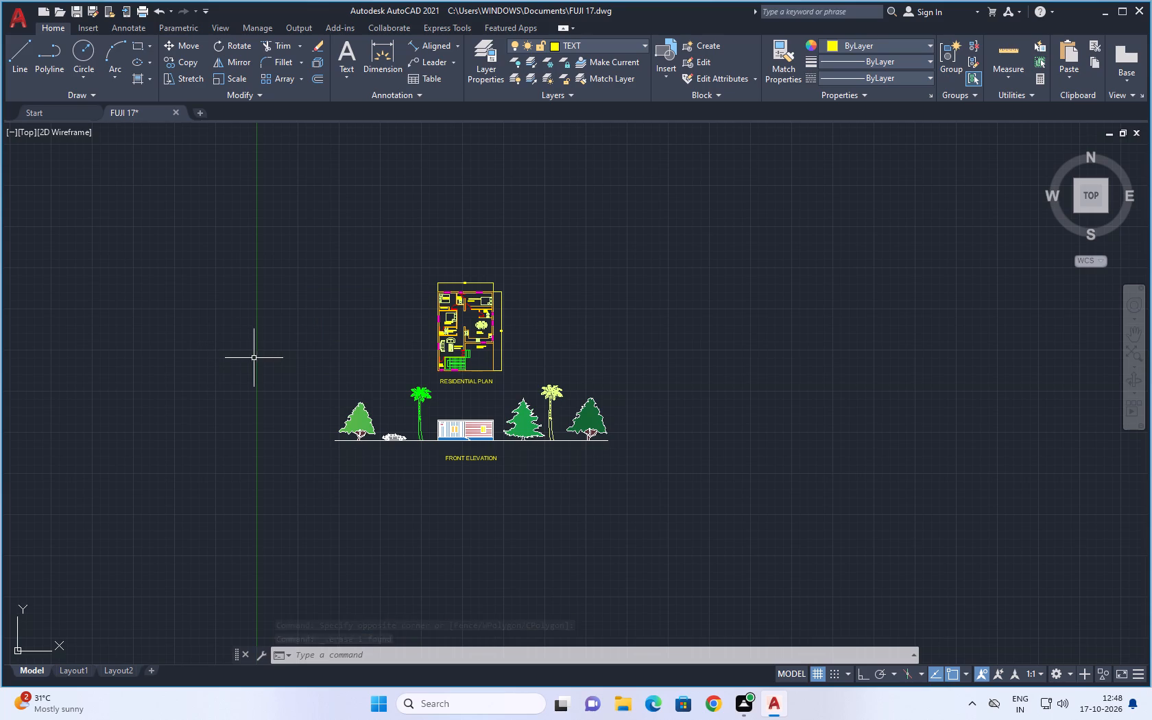
Examine the cleaned-up drawing with the residential plan and front elevation framed in the middle of the view.
middle_drag(587, 300, 559, 280)
middle_drag(541, 297, 545, 315)
scroll(550, 320, up, 1)
middle_drag(547, 317, 553, 216)
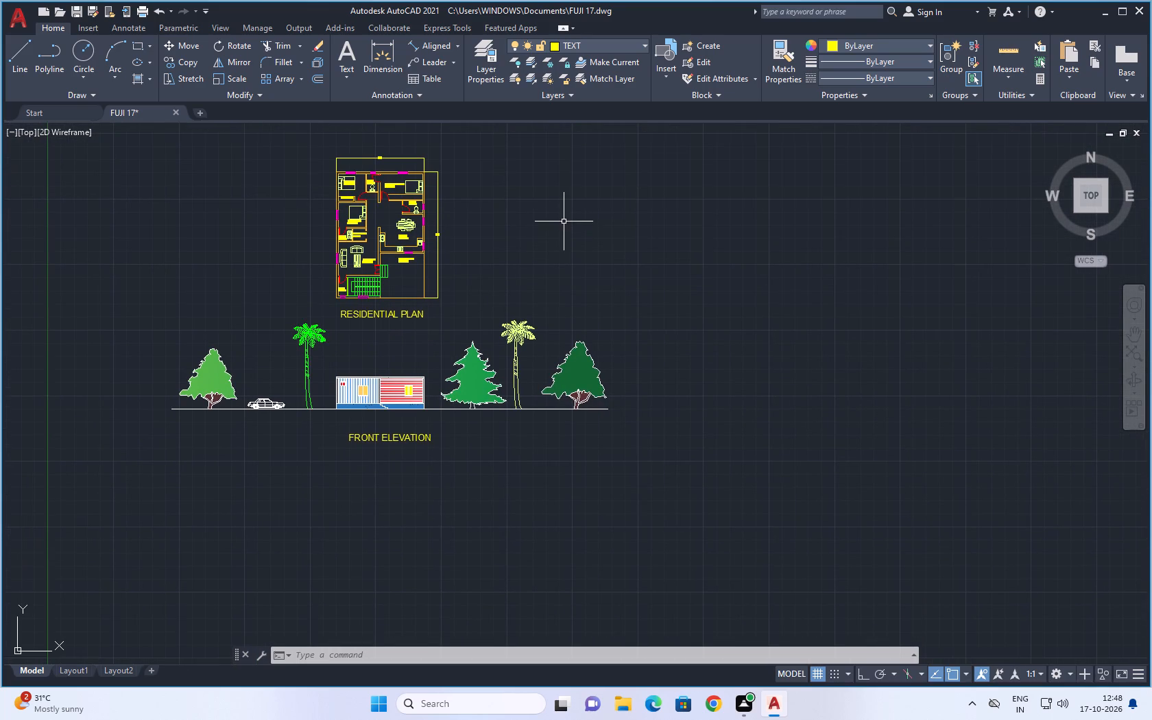
middle_drag(564, 234, 562, 253)
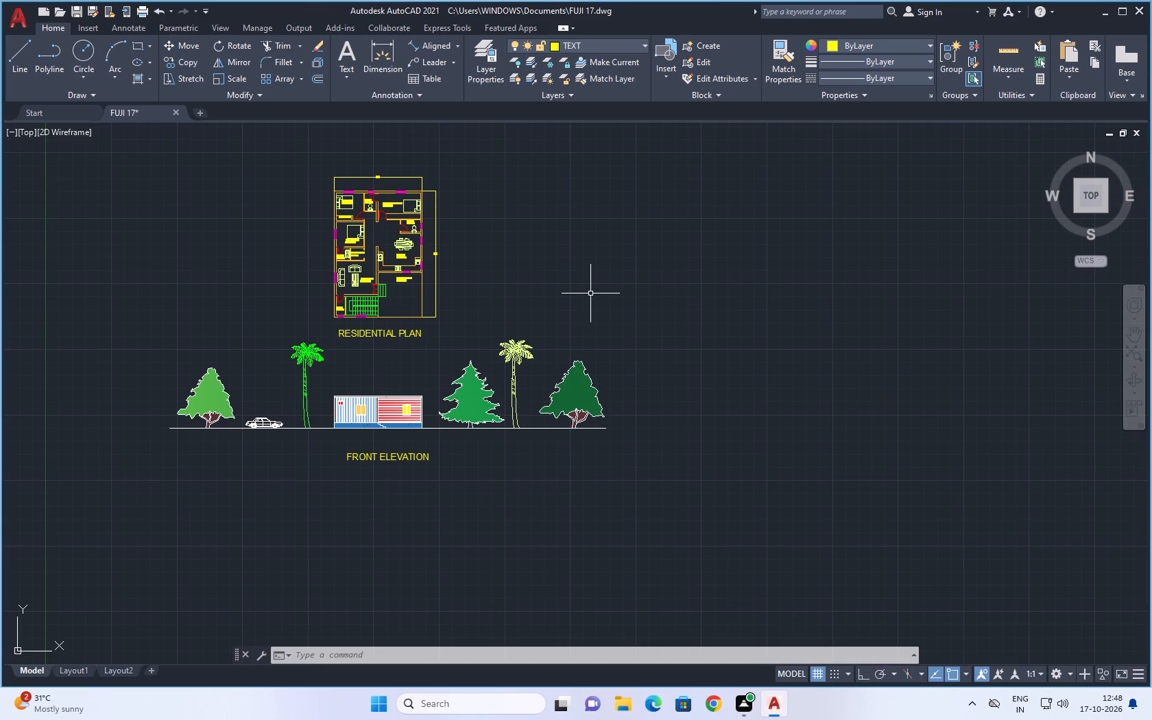
middle_drag(590, 293, 601, 269)
middle_drag(590, 455, 580, 497)
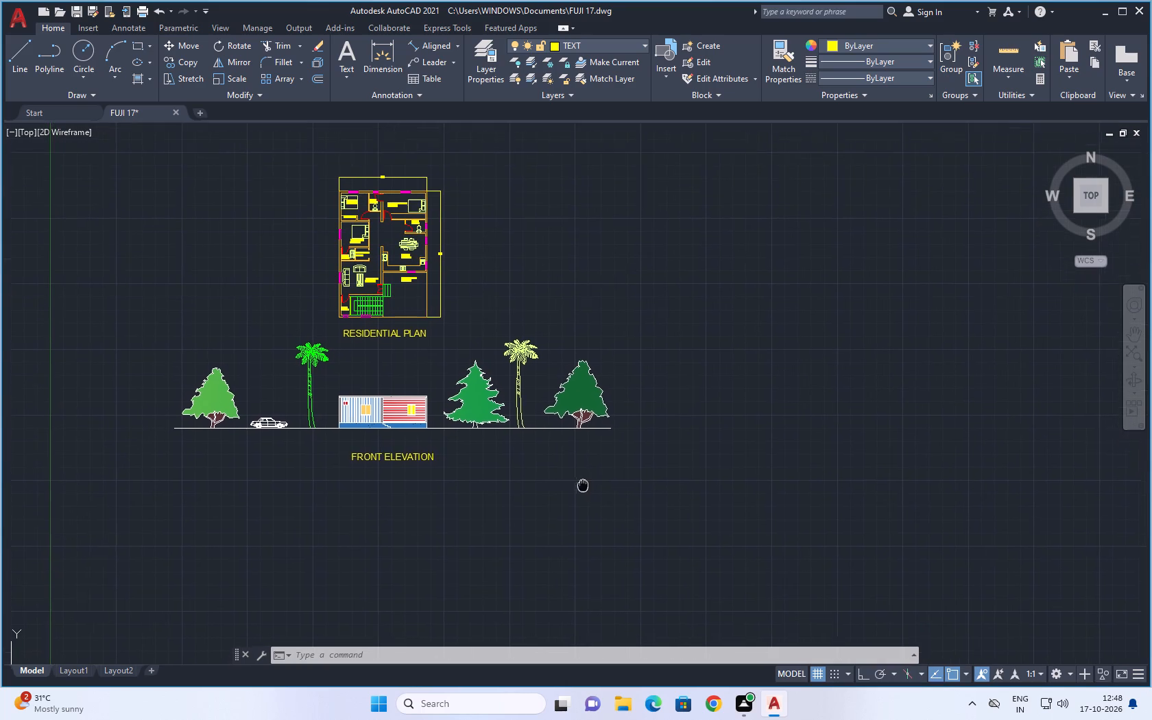
middle_drag(580, 497, 574, 518)
middle_drag(539, 313, 582, 326)
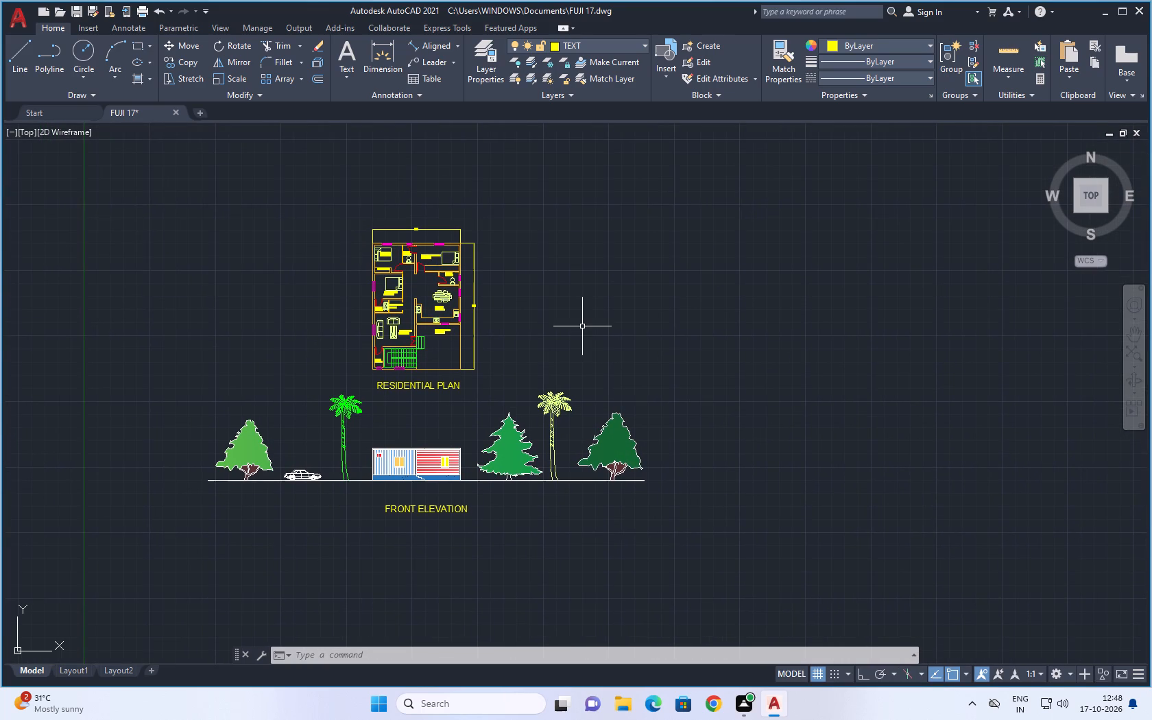
middle_drag(582, 326, 609, 314)
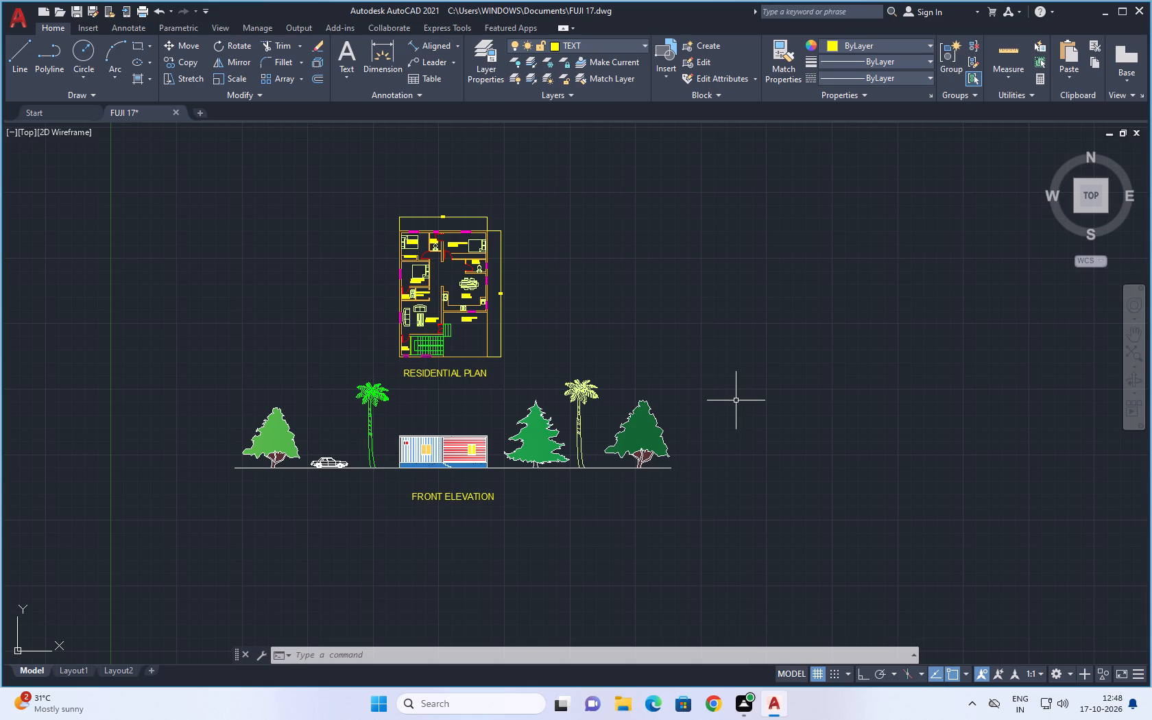
Set up a model plot with Microsoft Print to PDF on A3 paper in landscape orientation.
key(ctrl+p)
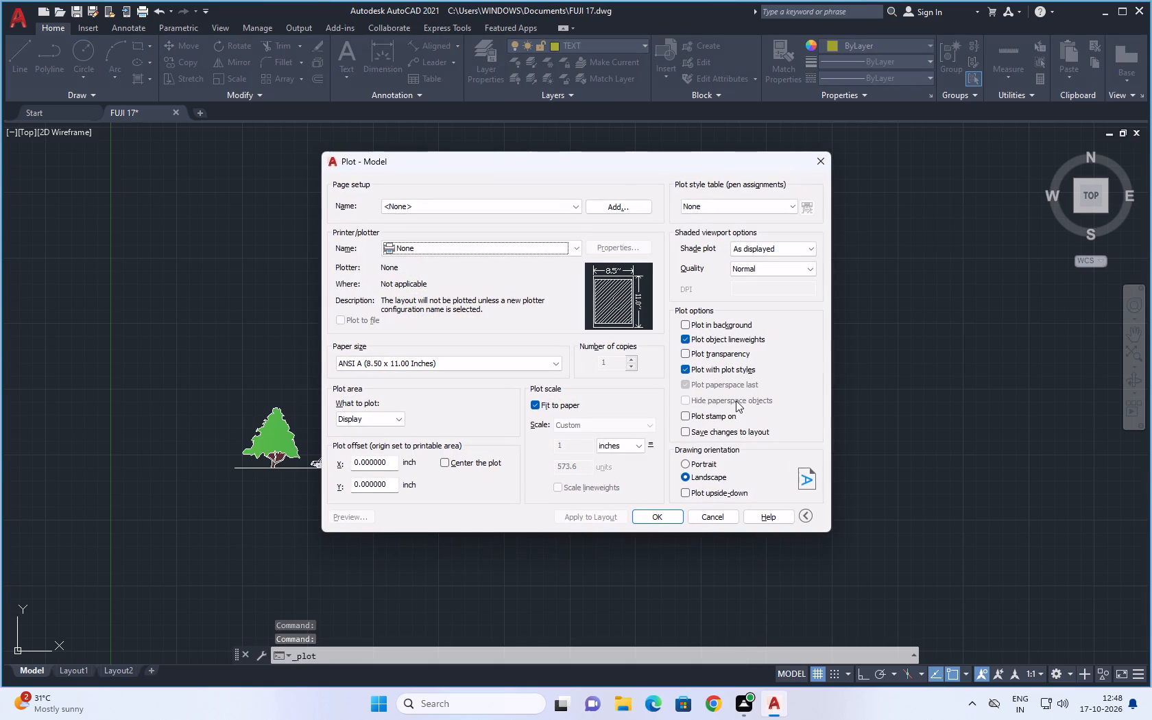
click(579, 249)
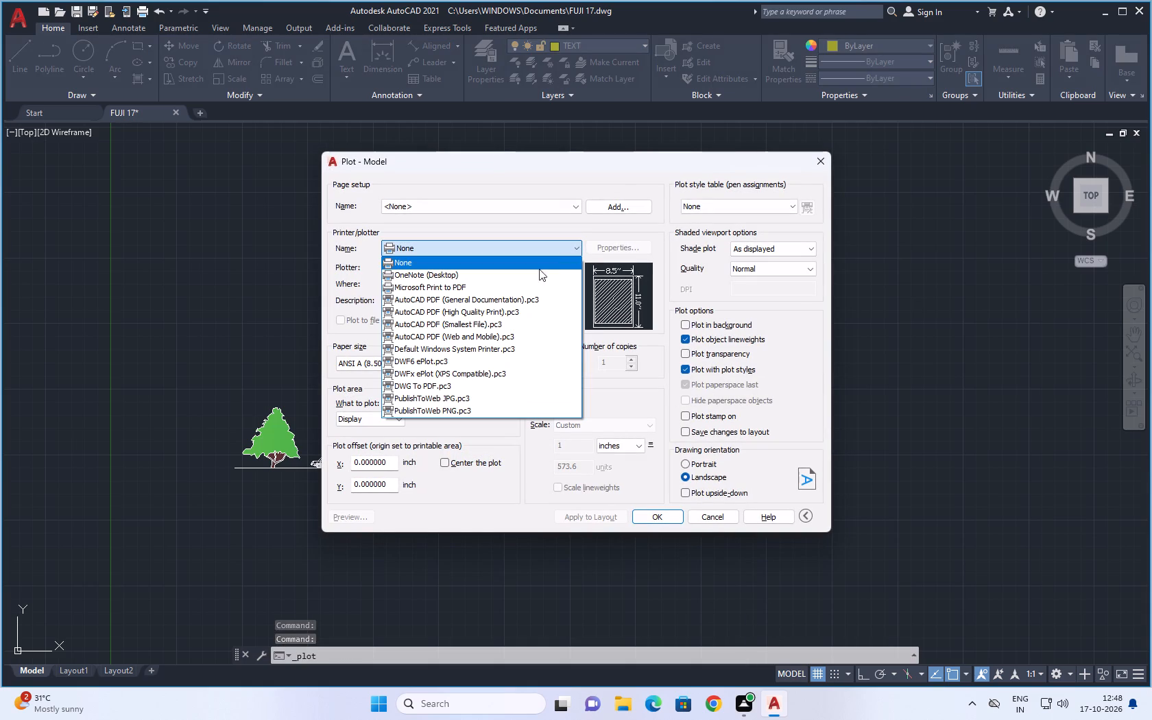
click(515, 285)
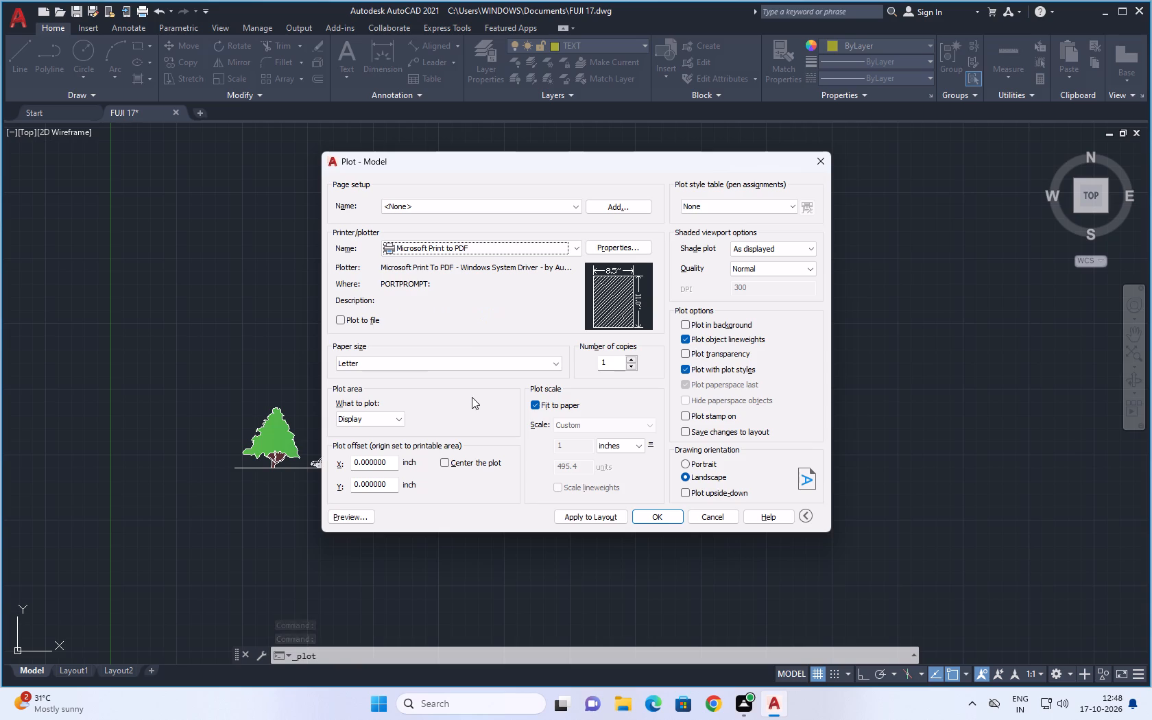
scroll(499, 381, down, 1)
click(683, 461)
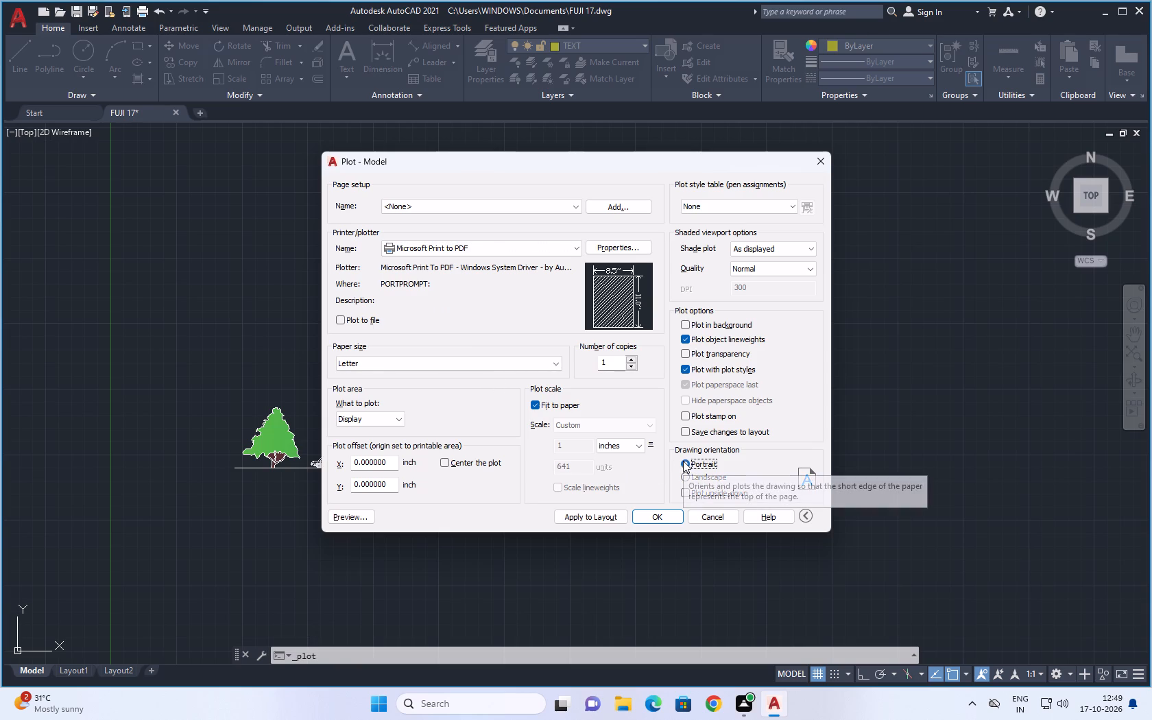
click(683, 461)
click(682, 478)
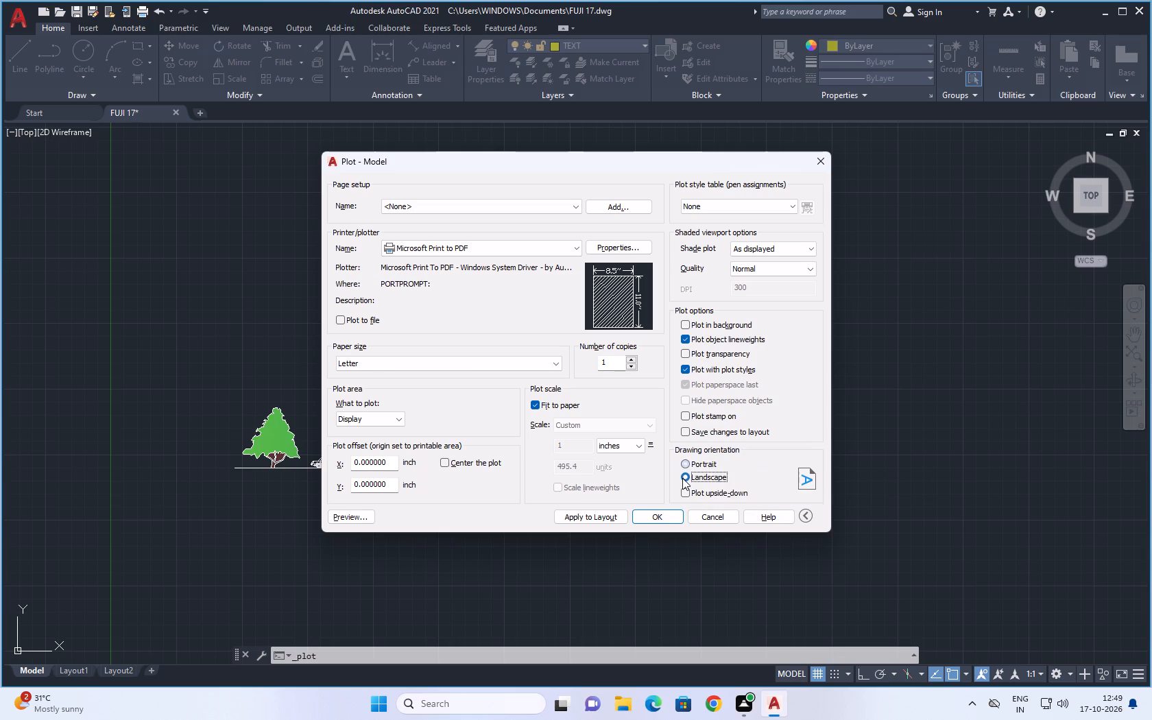
click(527, 365)
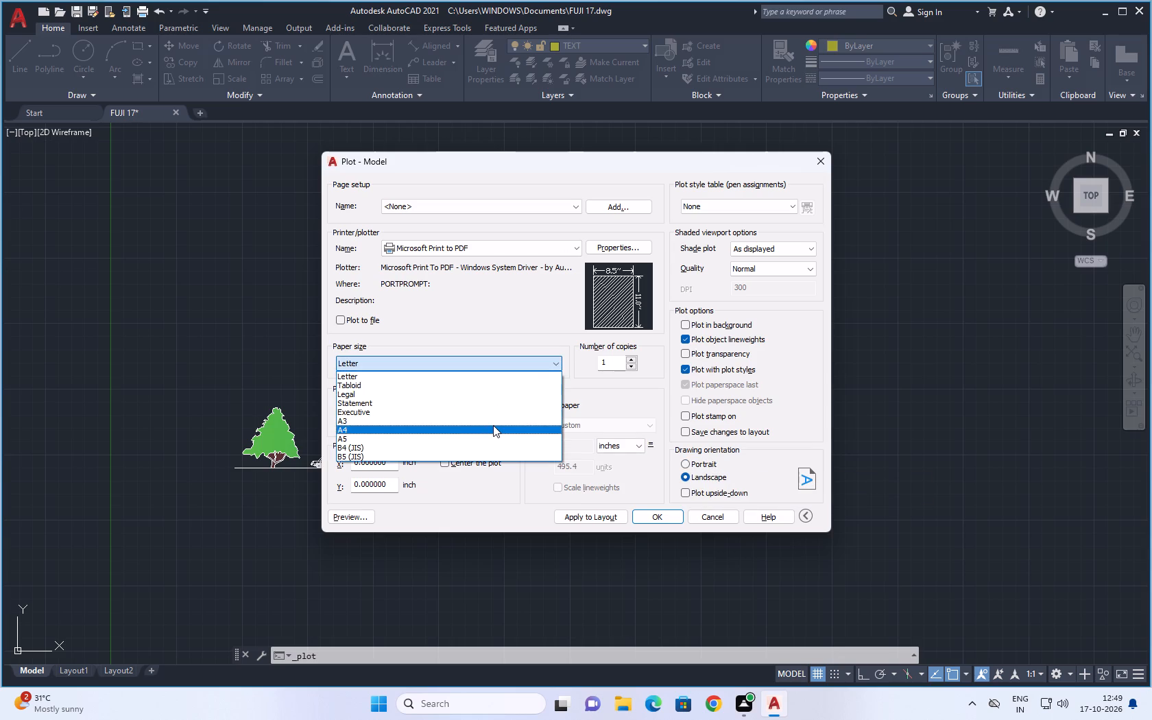
click(493, 425)
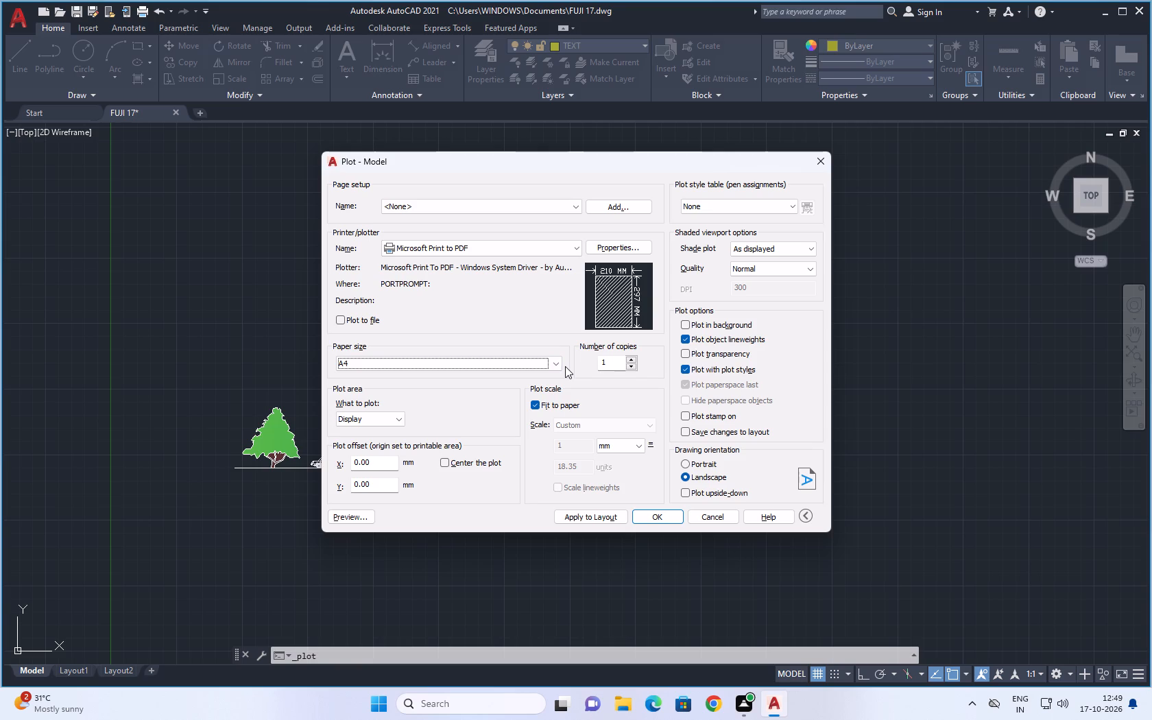
click(550, 363)
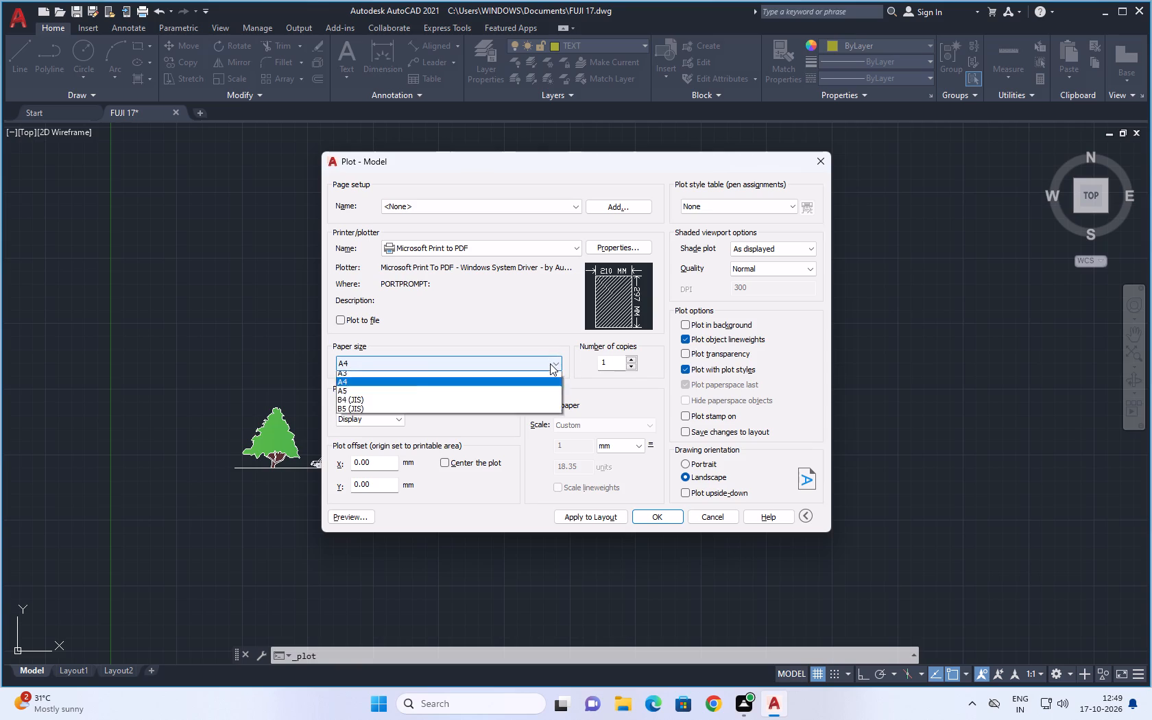
click(483, 420)
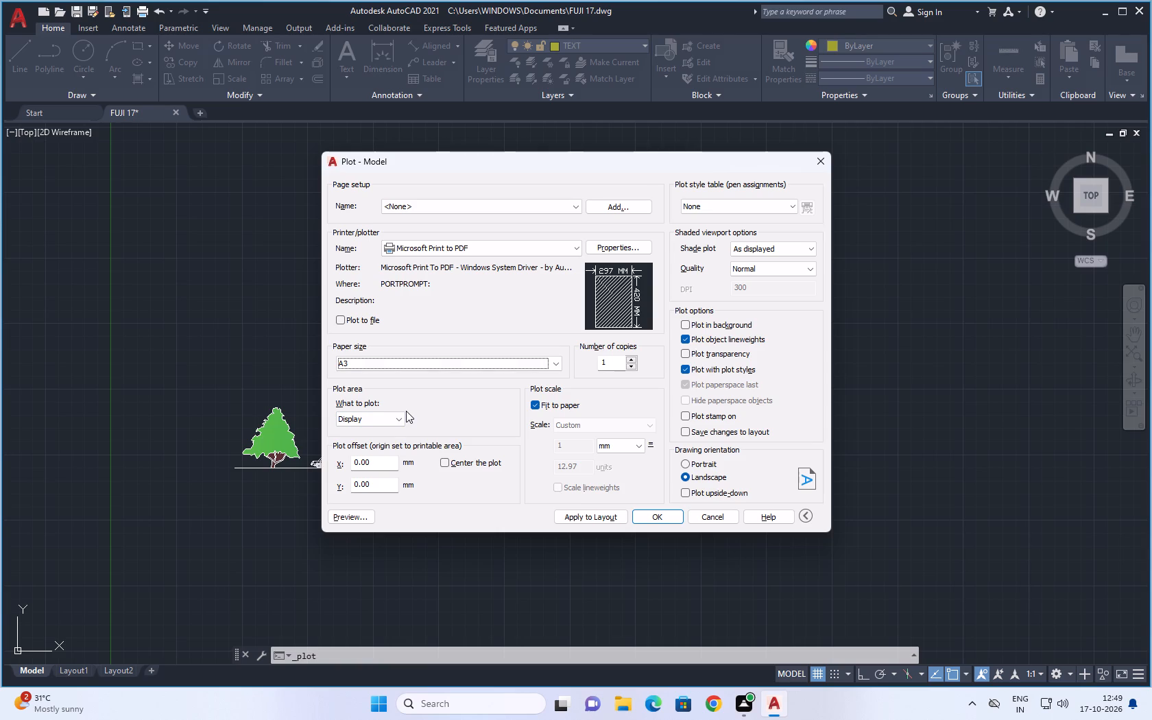
scroll(430, 336, up, 1)
scroll(450, 332, down, 1)
scroll(452, 415, up, 2)
Plot the drawing and save the output in the Documents folder as FUJI 17 PDF.
click(662, 516)
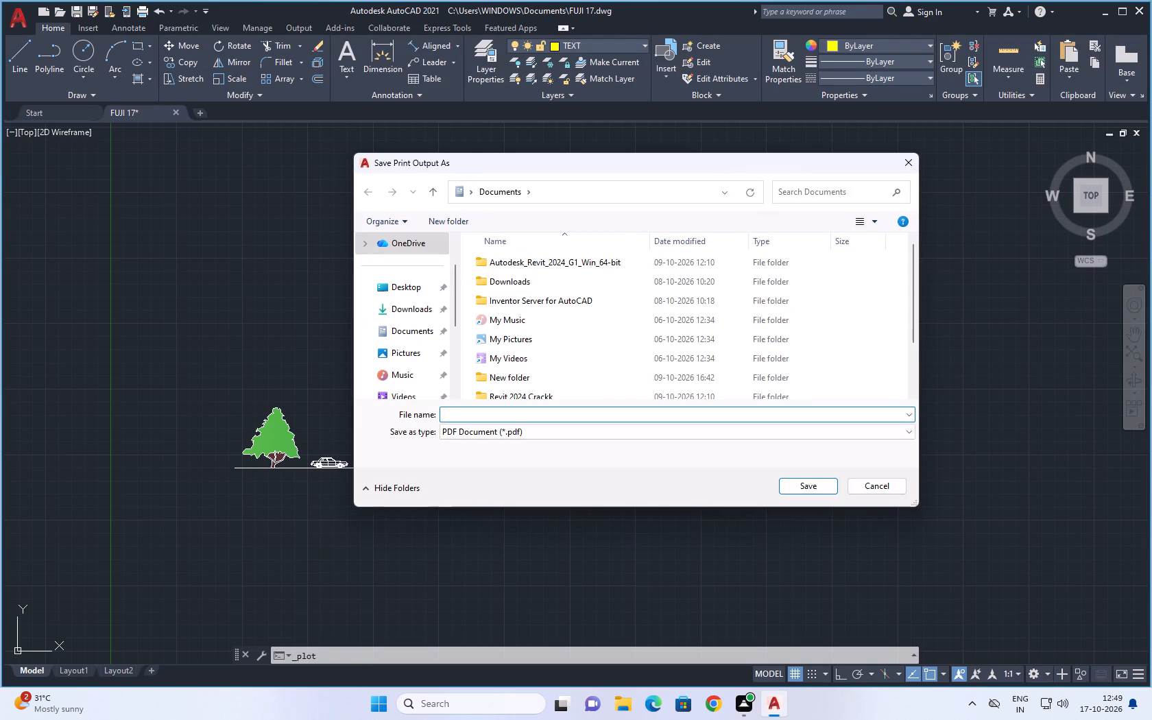
click(407, 322)
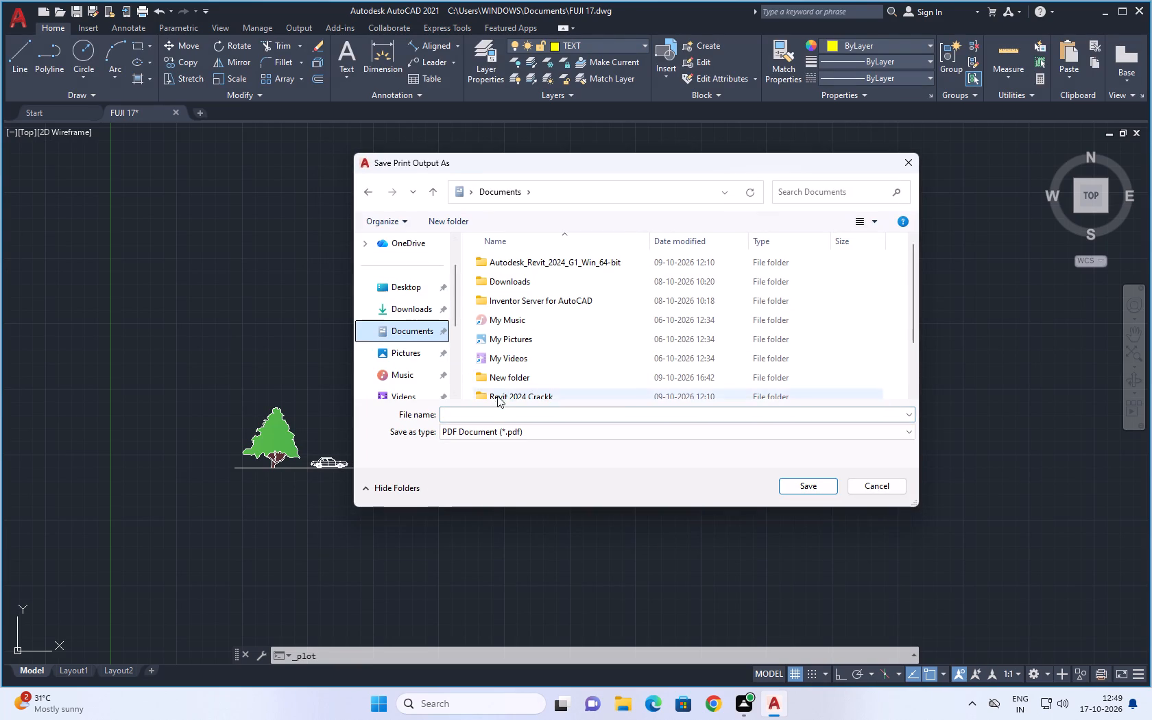
click(509, 413)
text(FUJI)
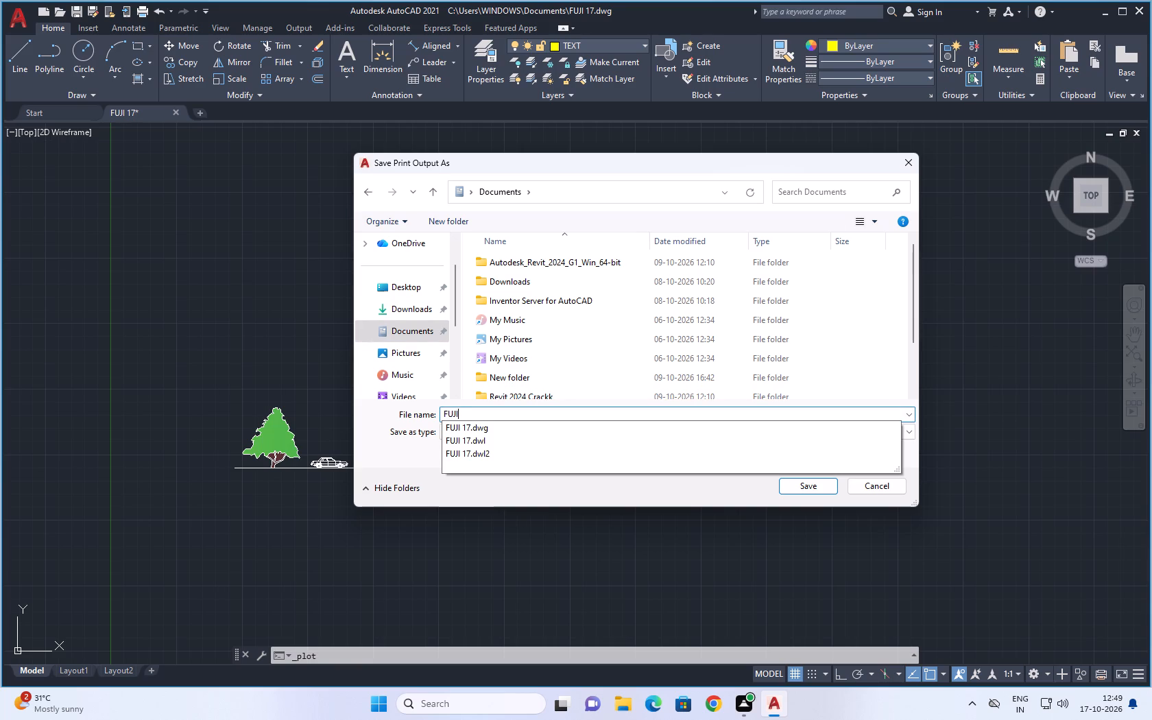
key(space)
text(1)
text(7 PDF)
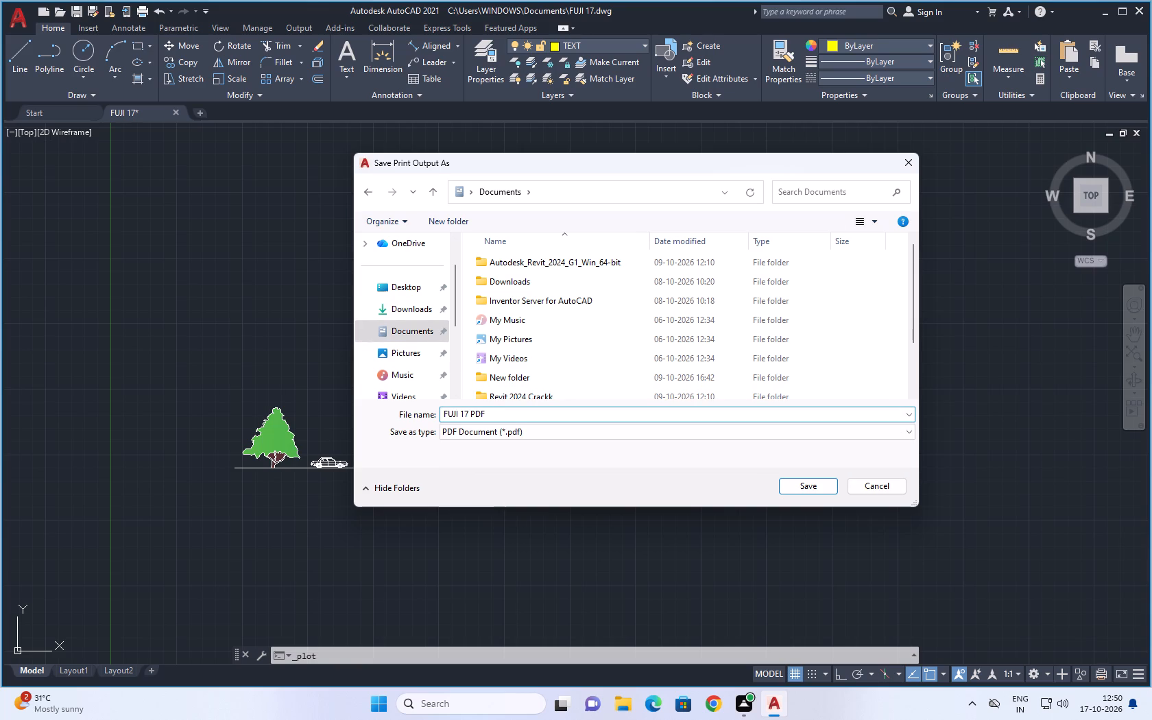
click(789, 482)
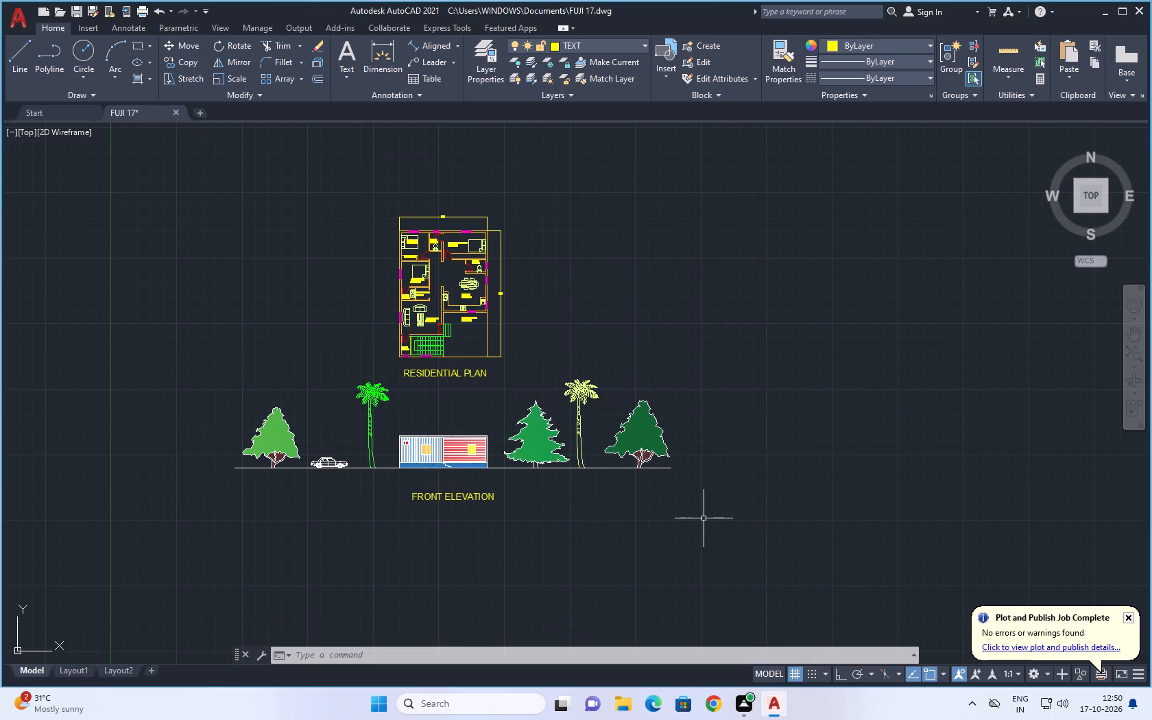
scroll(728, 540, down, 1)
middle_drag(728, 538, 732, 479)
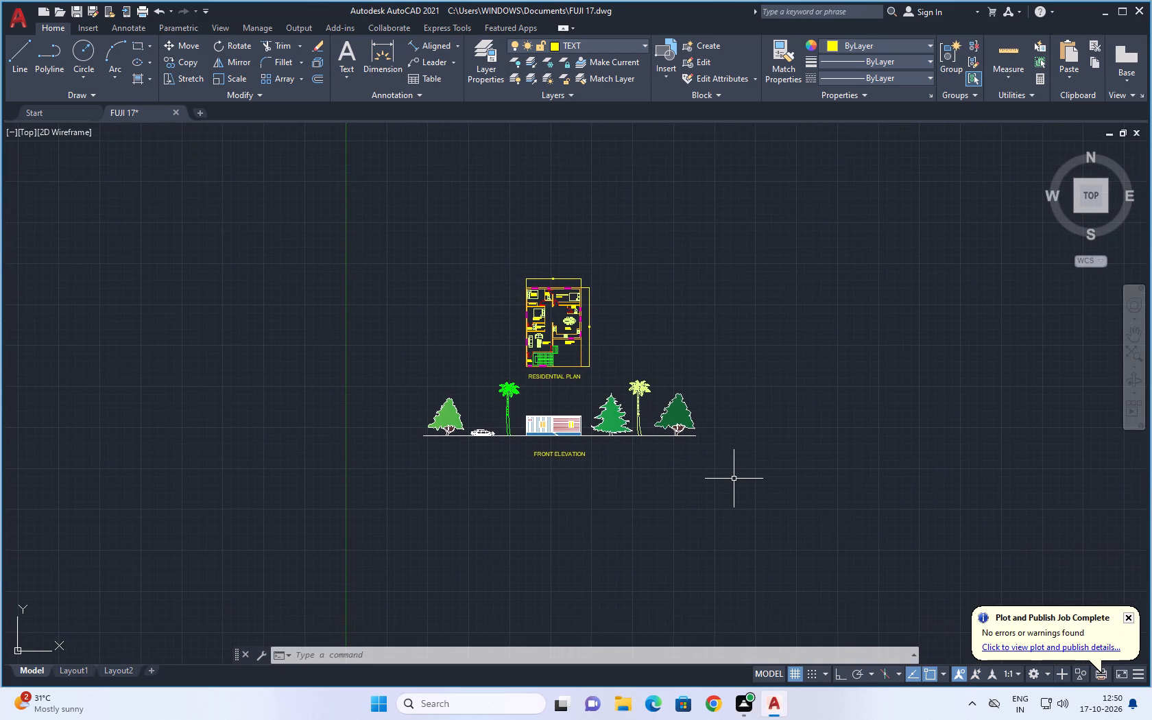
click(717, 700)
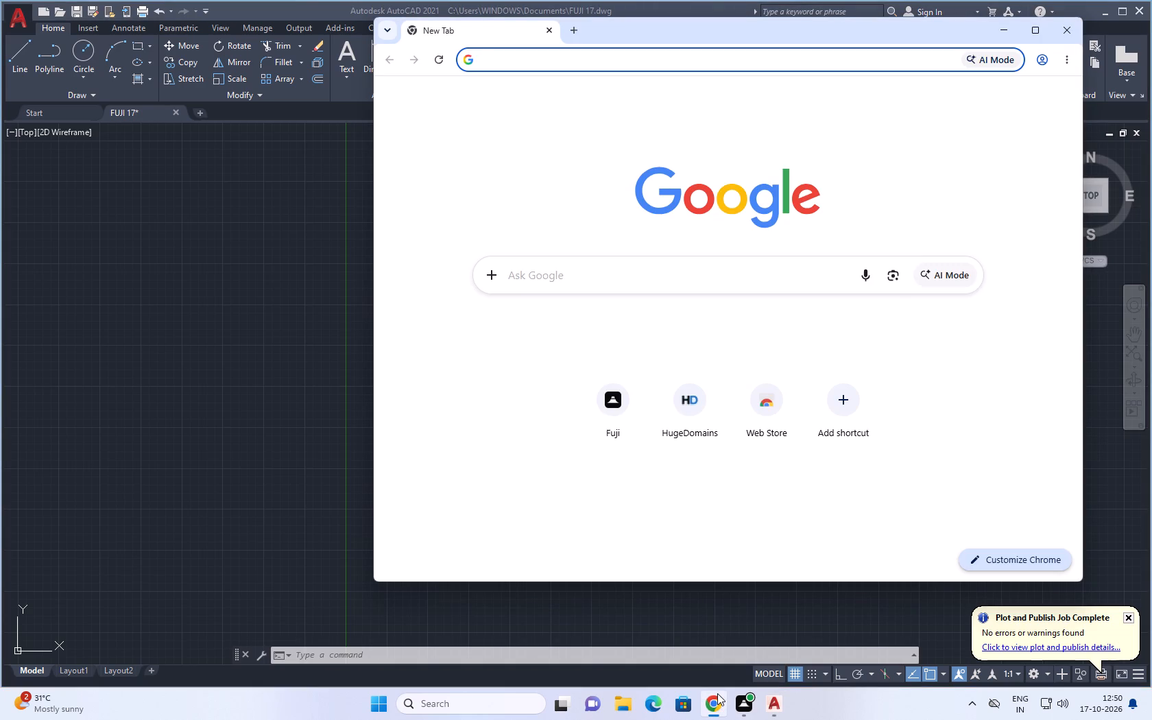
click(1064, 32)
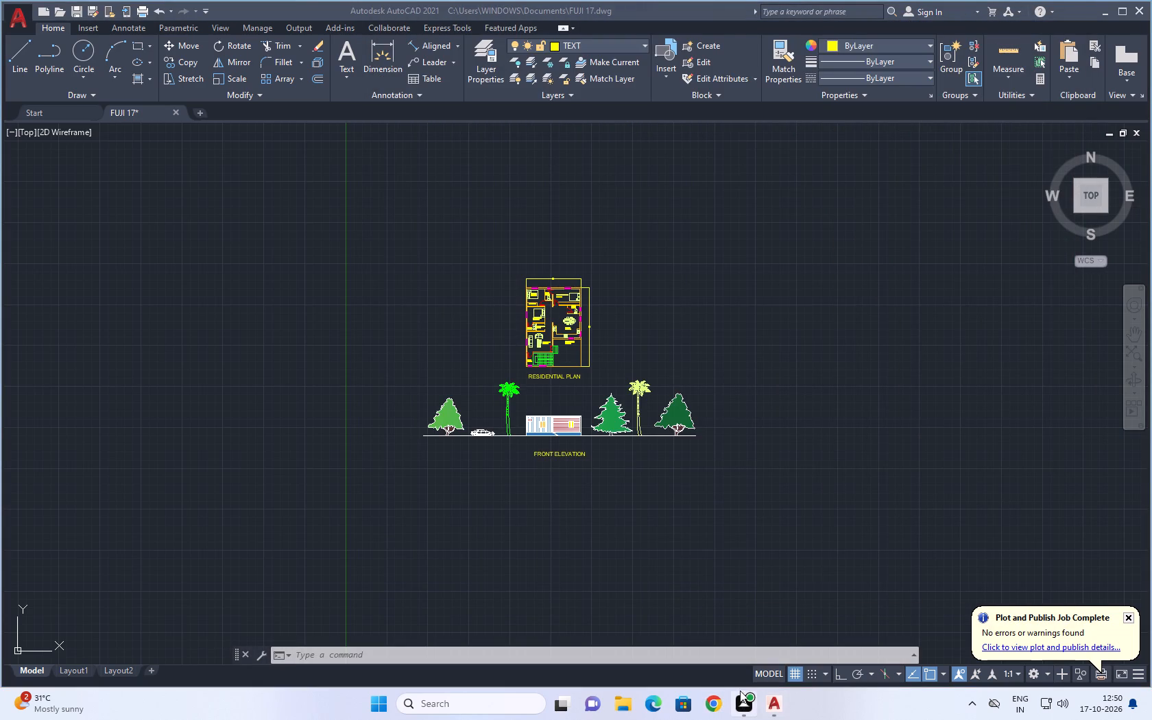